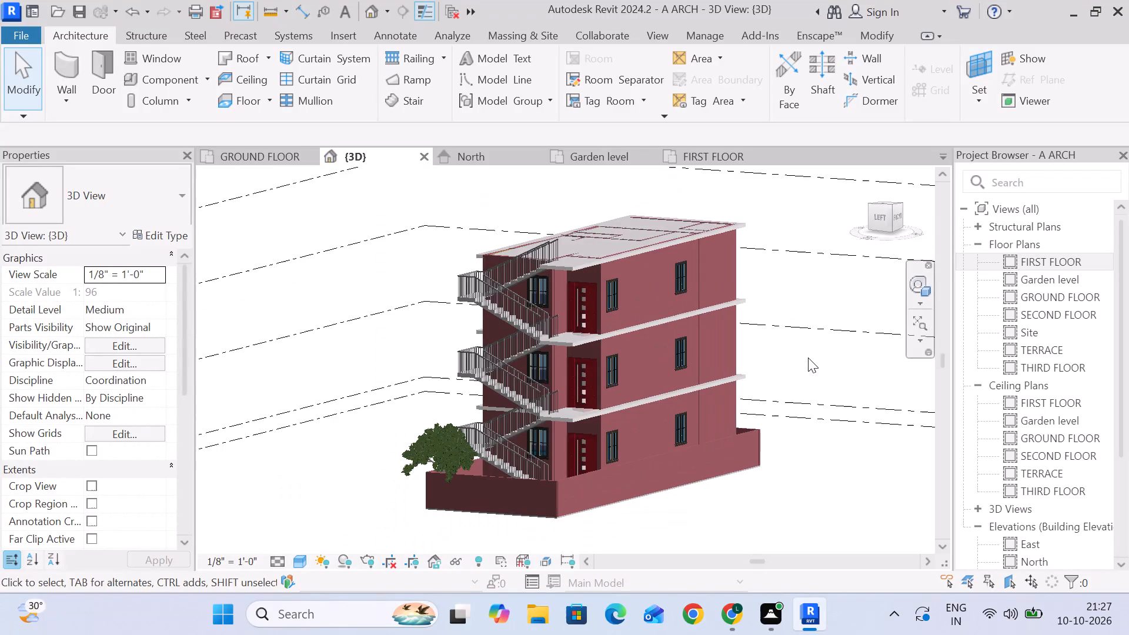
In the ground floor plan, draw a vertical grid line along the building's east 9" wall, ending beyond the north boundary wall.
{"action": "middle_click_drag", "start_coordinate": [807, 357], "coordinate": [787, 344]}
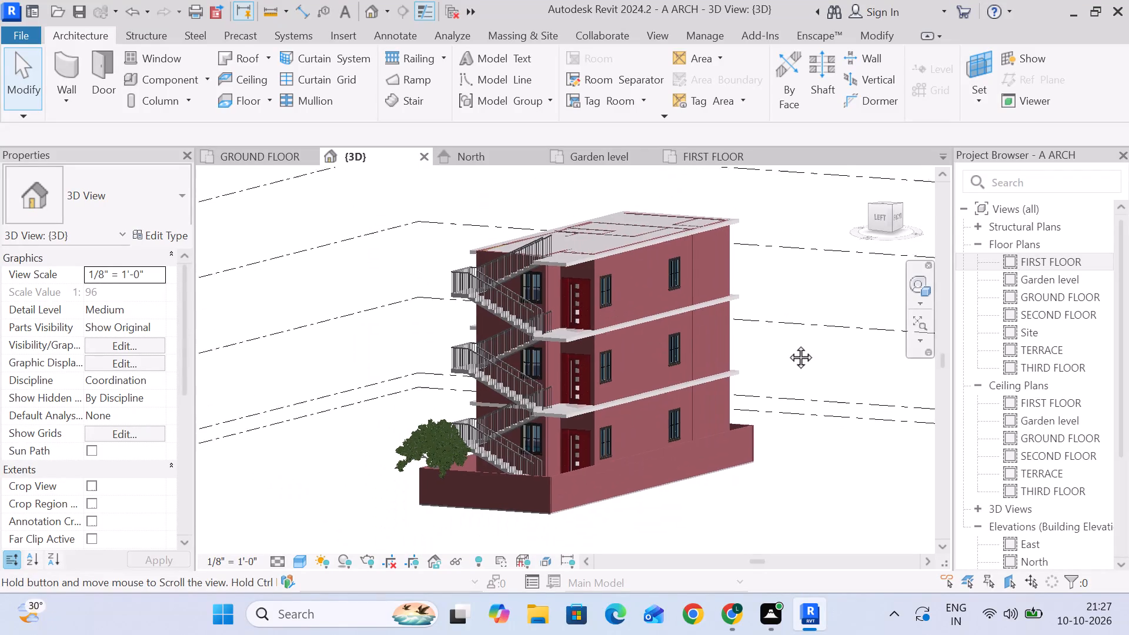
{"action": "middle_click_drag", "start_coordinate": [787, 344], "coordinate": [783, 340]}
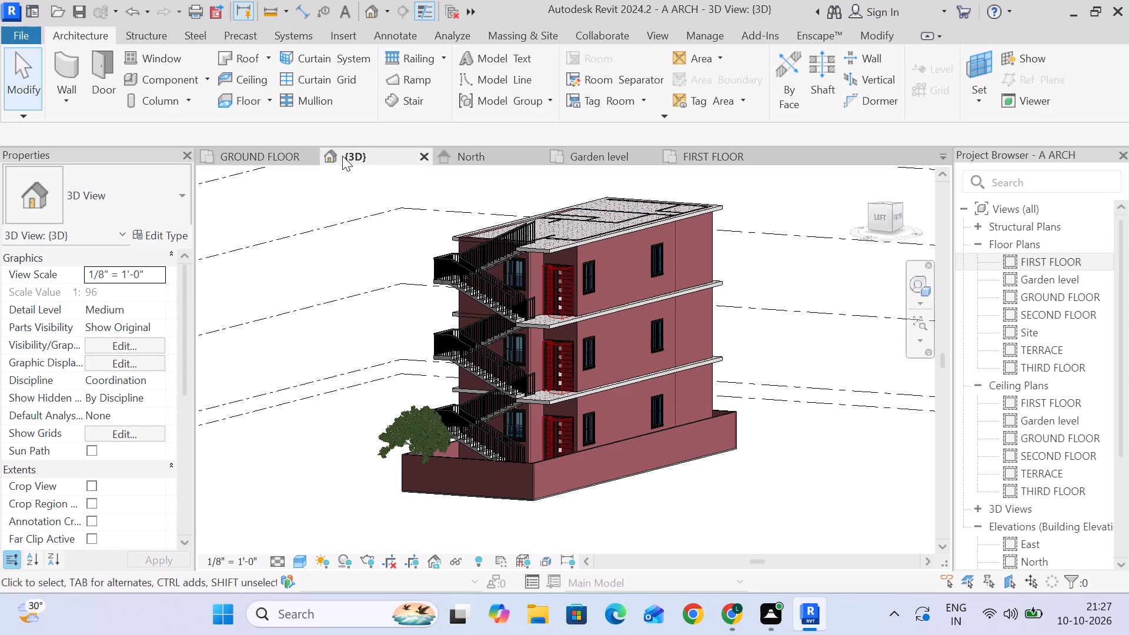
{"action": "left_click", "coordinate": [275, 162]}
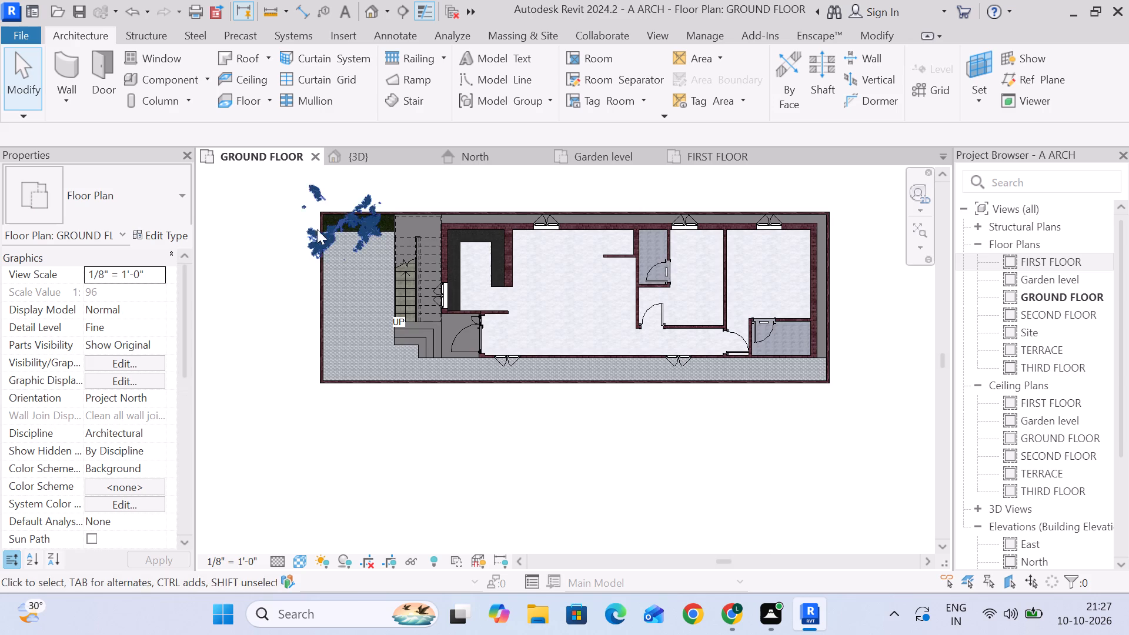
{"action": "scroll", "coordinate": [486, 279], "scroll_direction": "up", "scroll_amount": 4}
{"action": "middle_click_drag", "start_coordinate": [620, 313], "coordinate": [597, 333]}
{"action": "scroll", "coordinate": [605, 341], "scroll_direction": "down", "scroll_amount": 4}
{"action": "middle_click_drag", "start_coordinate": [604, 341], "coordinate": [558, 341]}
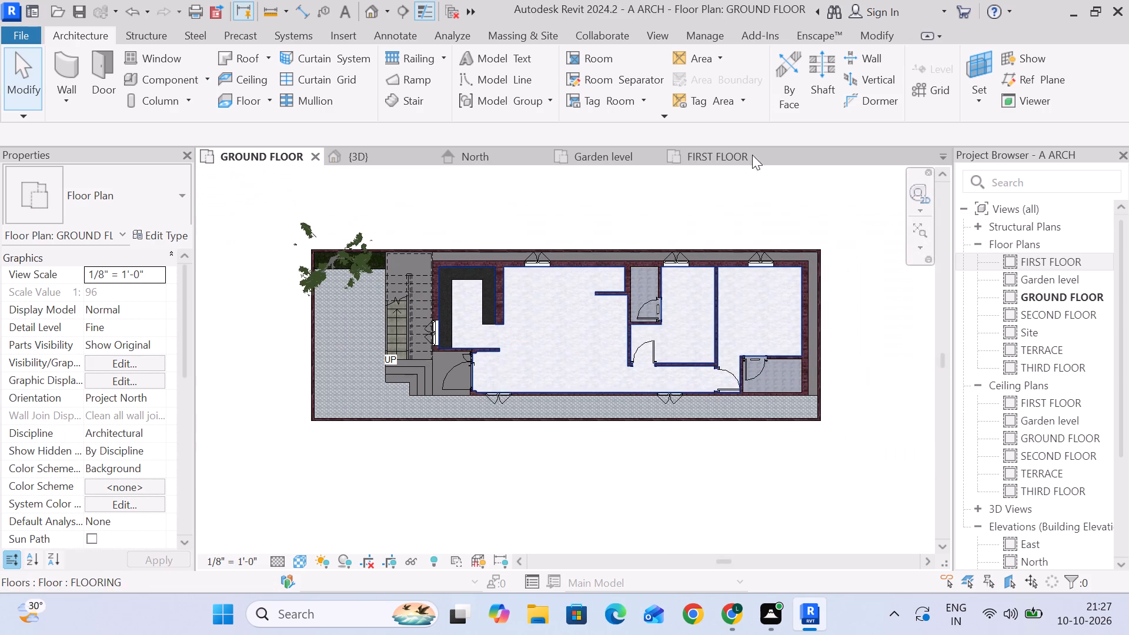
{"action": "left_click", "coordinate": [930, 85]}
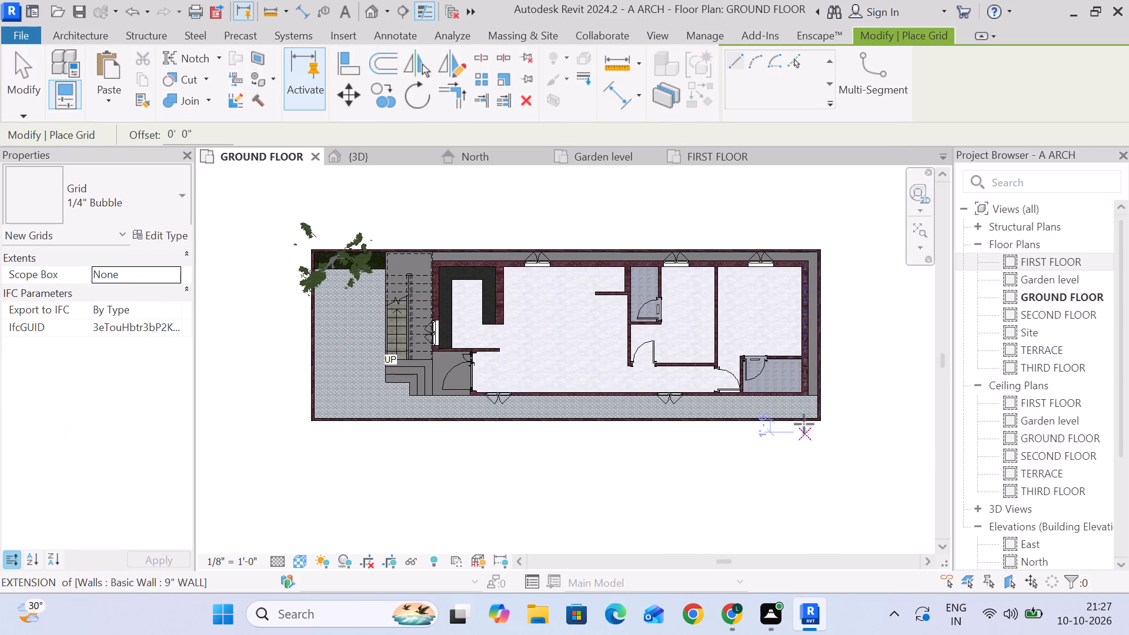
{"action": "scroll", "coordinate": [797, 409], "scroll_direction": "up", "scroll_amount": 6}
{"action": "left_click", "coordinate": [815, 383]}
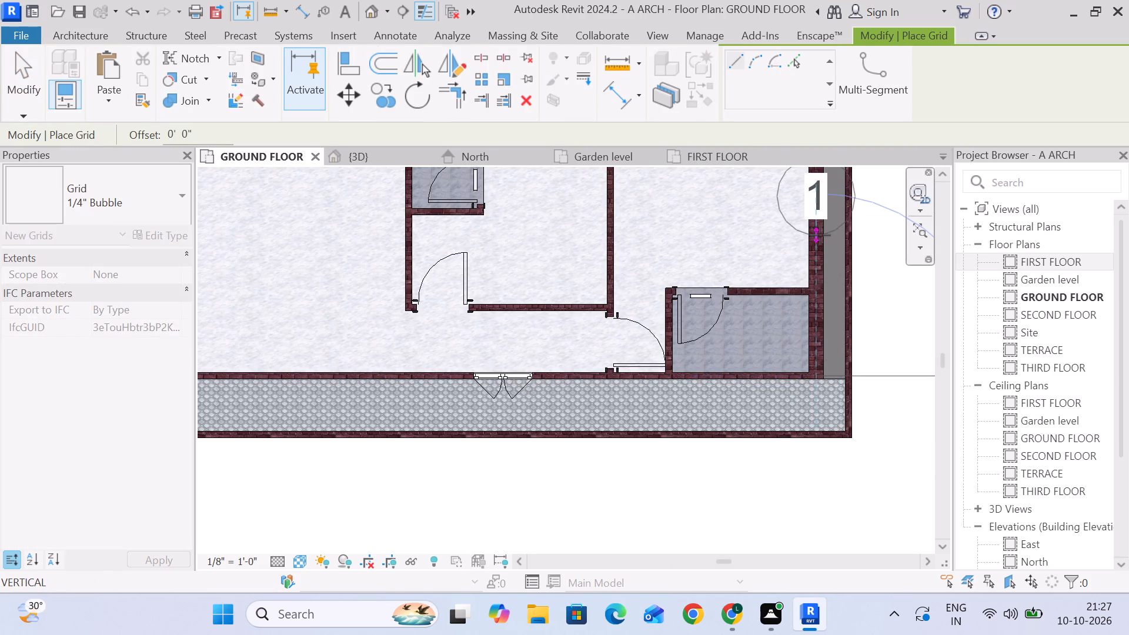
{"action": "scroll", "coordinate": [820, 235], "scroll_direction": "down", "scroll_amount": 3}
{"action": "middle_click_drag", "start_coordinate": [820, 237], "coordinate": [811, 562]}
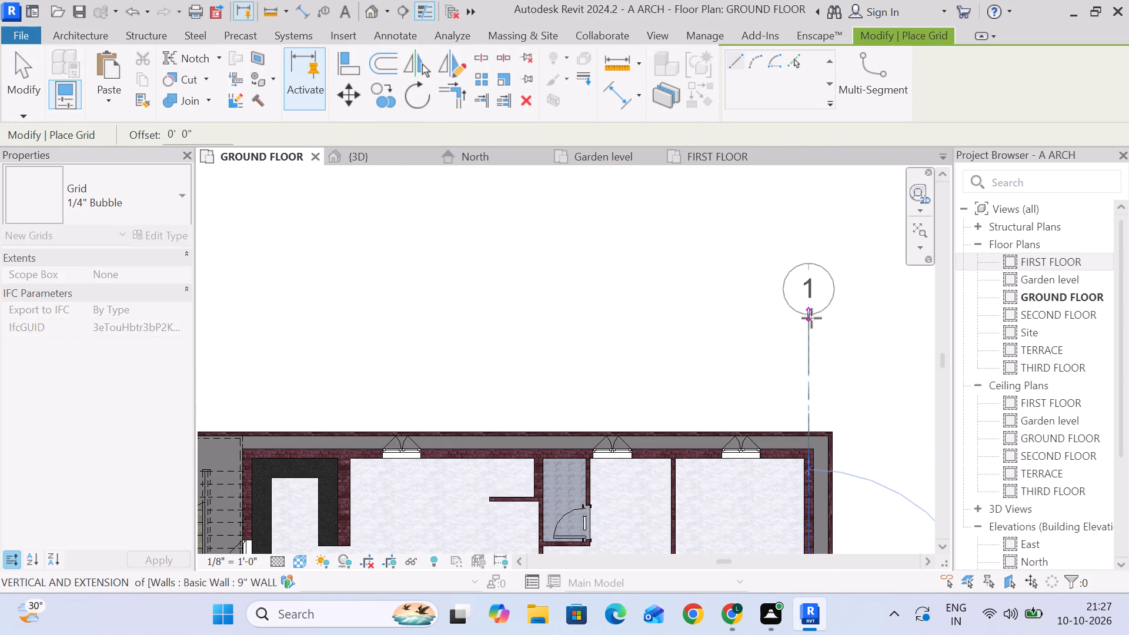
{"action": "left_click", "coordinate": [811, 324]}
{"action": "scroll", "coordinate": [866, 405], "scroll_direction": "down", "scroll_amount": 5}
{"action": "middle_click_drag", "start_coordinate": [773, 248], "coordinate": [712, 179]}
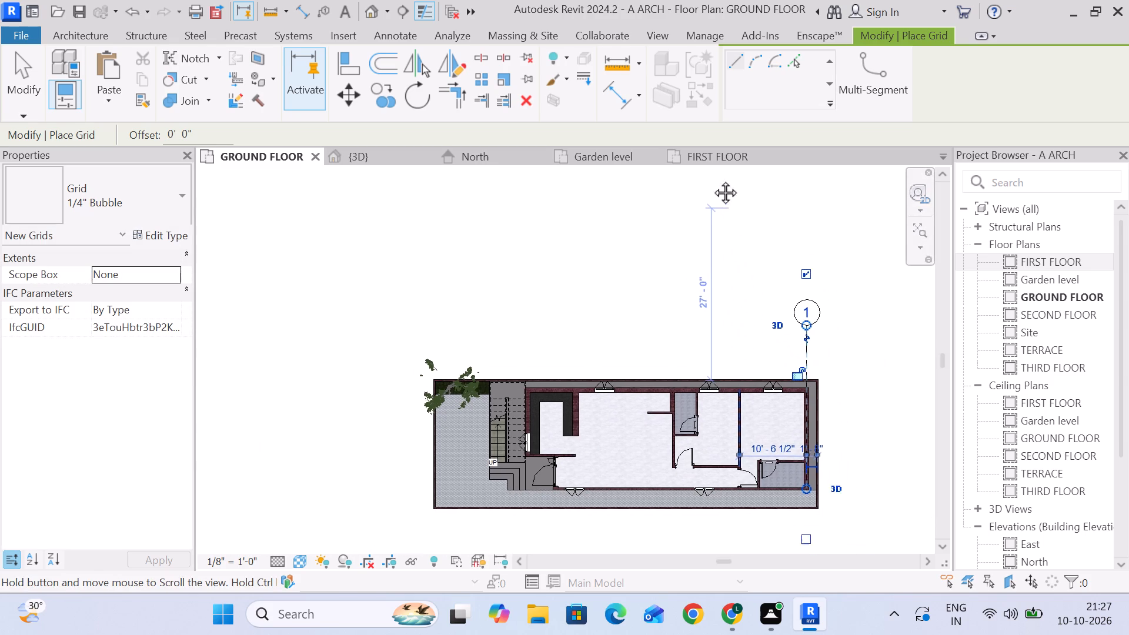
{"action": "middle_click_drag", "start_coordinate": [712, 179], "coordinate": [699, 170]}
{"action": "left_click", "coordinate": [26, 63]}
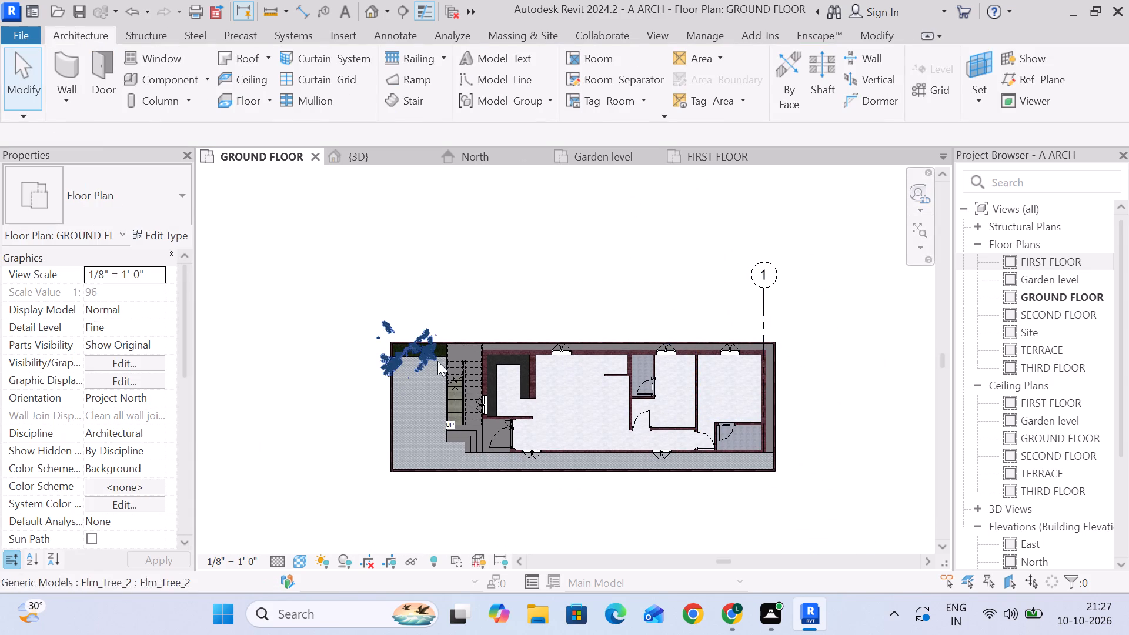
Extend grid 1 past the south boundary wall, show a bubble at its south end, and shorten its north end slightly.
{"action": "left_click", "coordinate": [760, 316]}
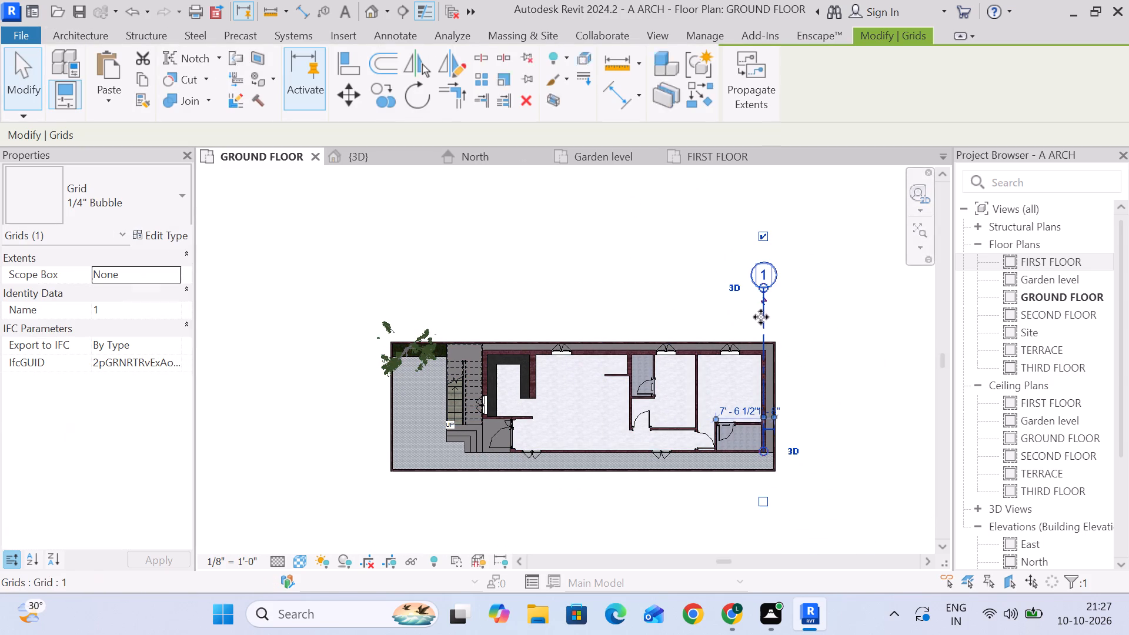
{"action": "middle_click_drag", "start_coordinate": [825, 386], "coordinate": [814, 298]}
{"action": "left_click_drag", "start_coordinate": [751, 363], "coordinate": [747, 407]}
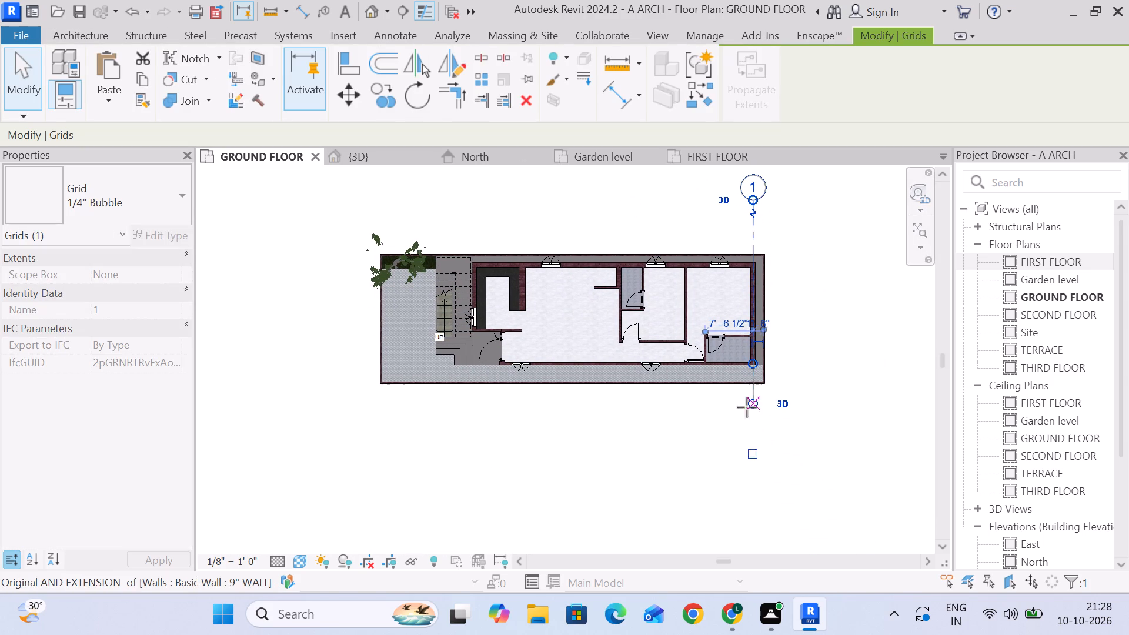
{"action": "left_click_drag", "start_coordinate": [747, 407], "coordinate": [747, 419]}
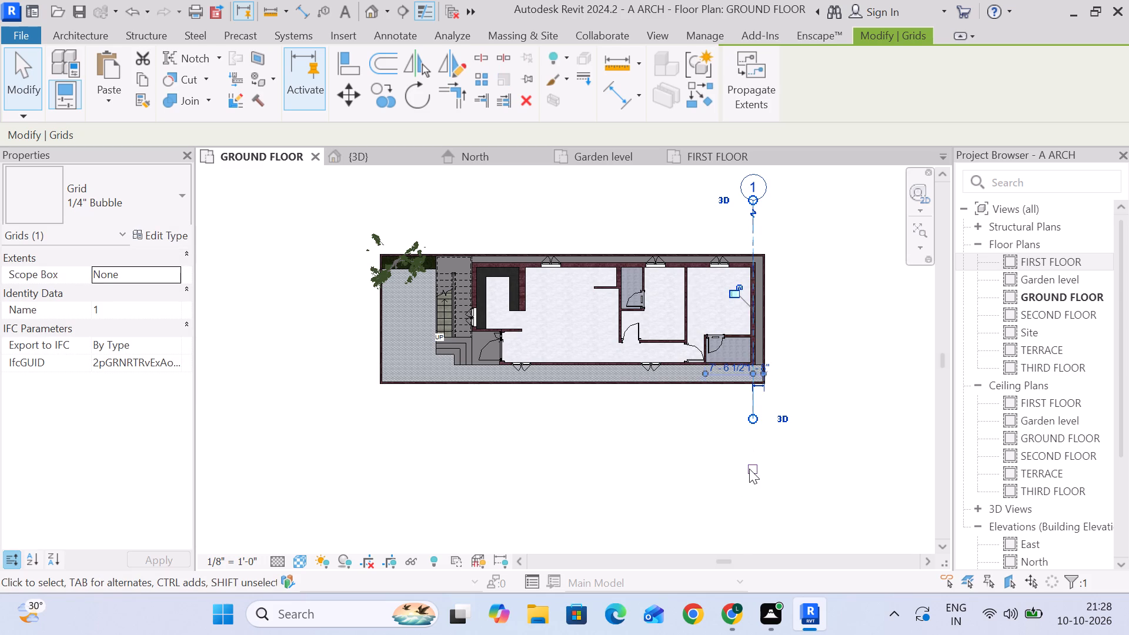
{"action": "left_click", "coordinate": [749, 469]}
{"action": "left_click_drag", "start_coordinate": [751, 199], "coordinate": [753, 212]}
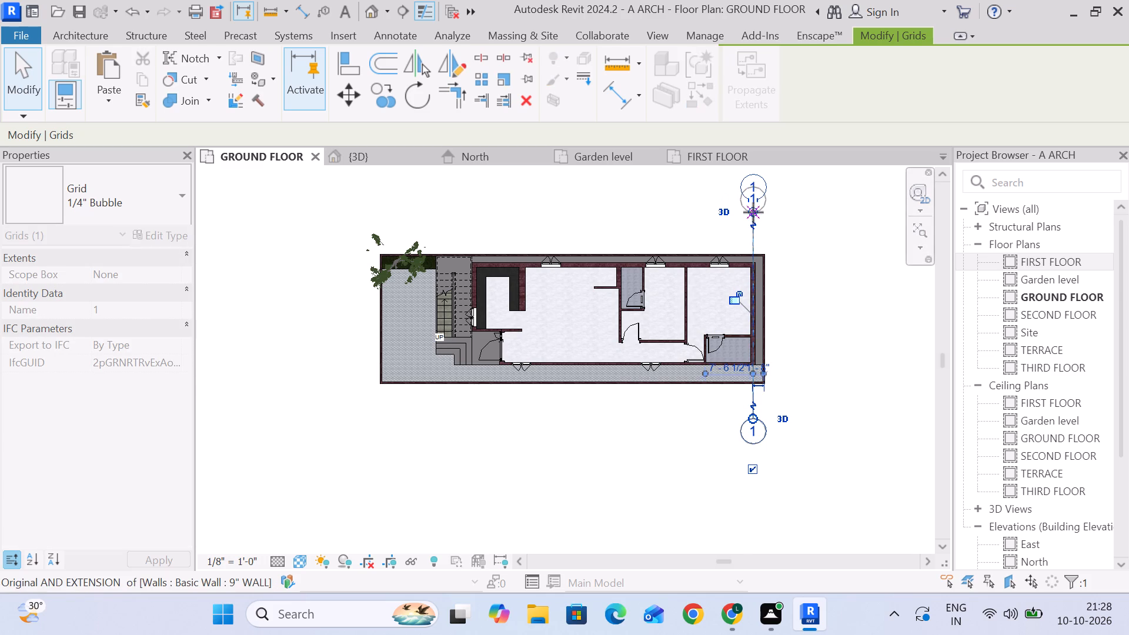
{"action": "left_click_drag", "start_coordinate": [753, 212], "coordinate": [754, 209]}
{"action": "left_click", "coordinate": [824, 300]}
Change the ground floor plan's visual style to Shaded.
{"action": "scroll", "coordinate": [771, 316], "scroll_direction": "up", "scroll_amount": 3}
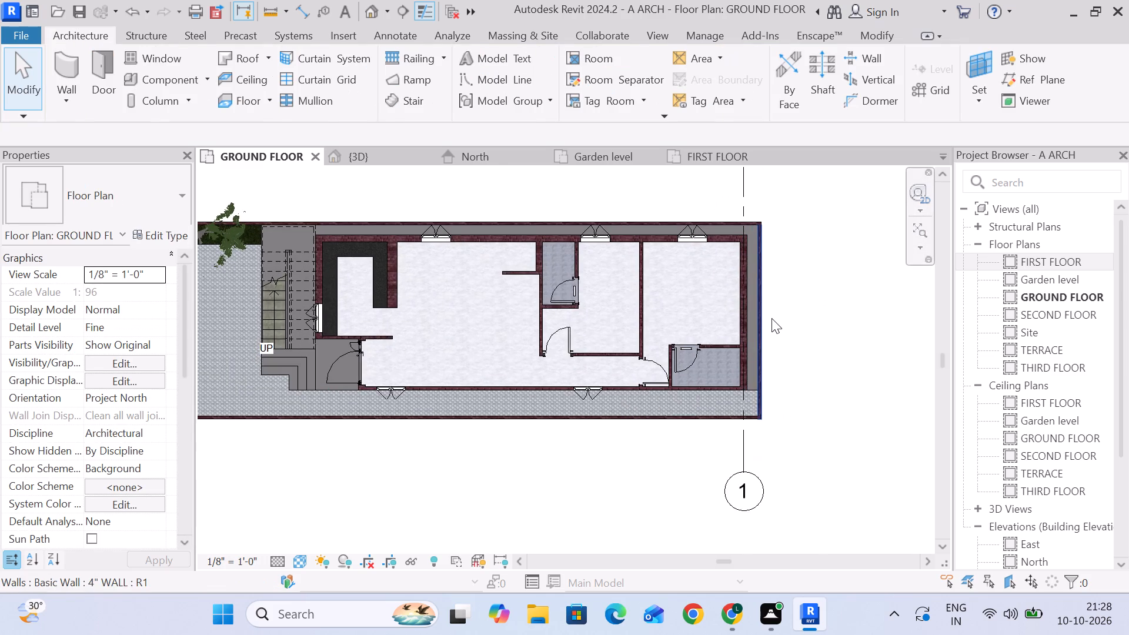
{"action": "scroll", "coordinate": [774, 320], "scroll_direction": "down", "scroll_amount": 2}
{"action": "middle_click_drag", "start_coordinate": [771, 363], "coordinate": [784, 342]}
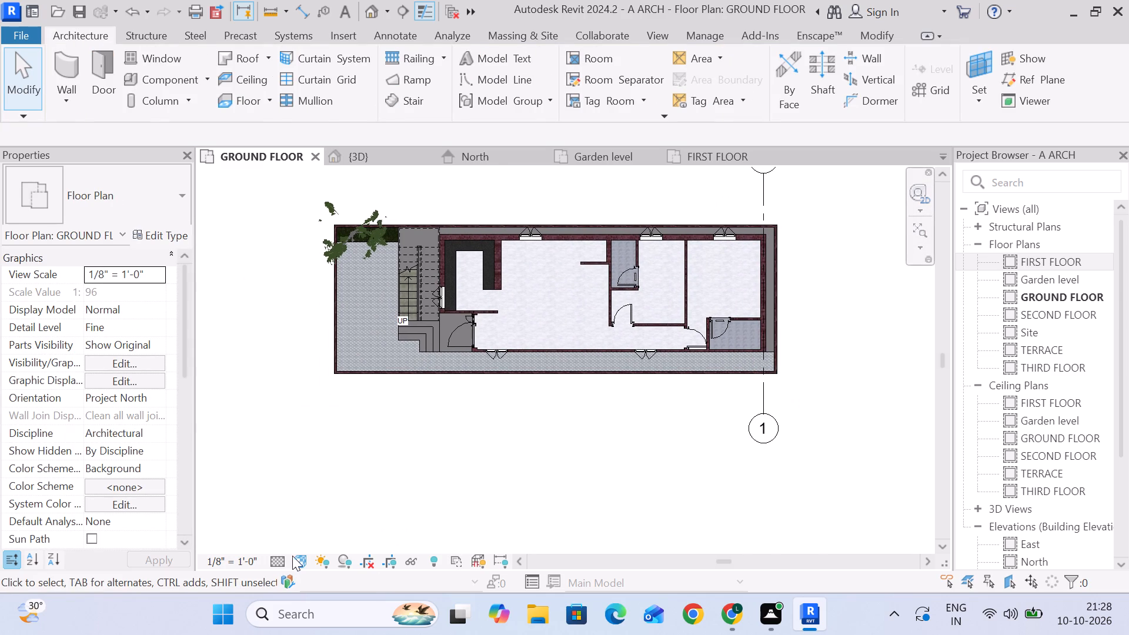
{"action": "left_click", "coordinate": [295, 556]}
{"action": "left_click", "coordinate": [332, 482]}
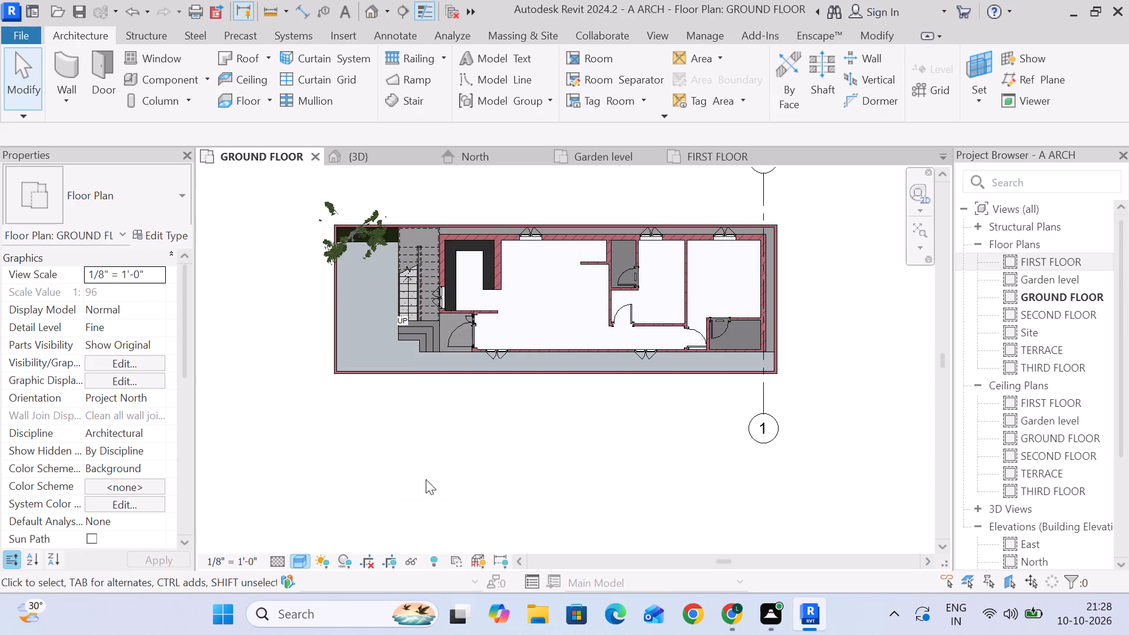
Draw four more vertical grid lines west of grid 1 on successive cross walls up to the kitchen's west wall, matching grid 1's ends.
{"action": "scroll", "coordinate": [789, 328], "scroll_direction": "up", "scroll_amount": 3}
{"action": "middle_click_drag", "start_coordinate": [796, 363], "coordinate": [776, 412]}
{"action": "scroll", "coordinate": [779, 412], "scroll_direction": "down", "scroll_amount": 3}
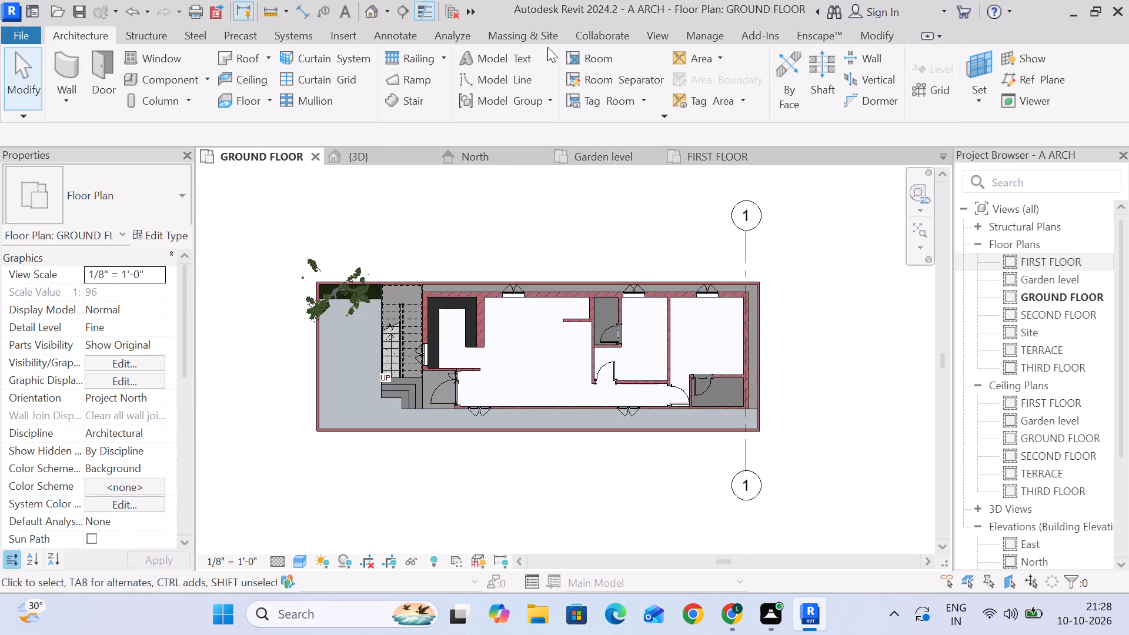
{"action": "left_click", "coordinate": [936, 93]}
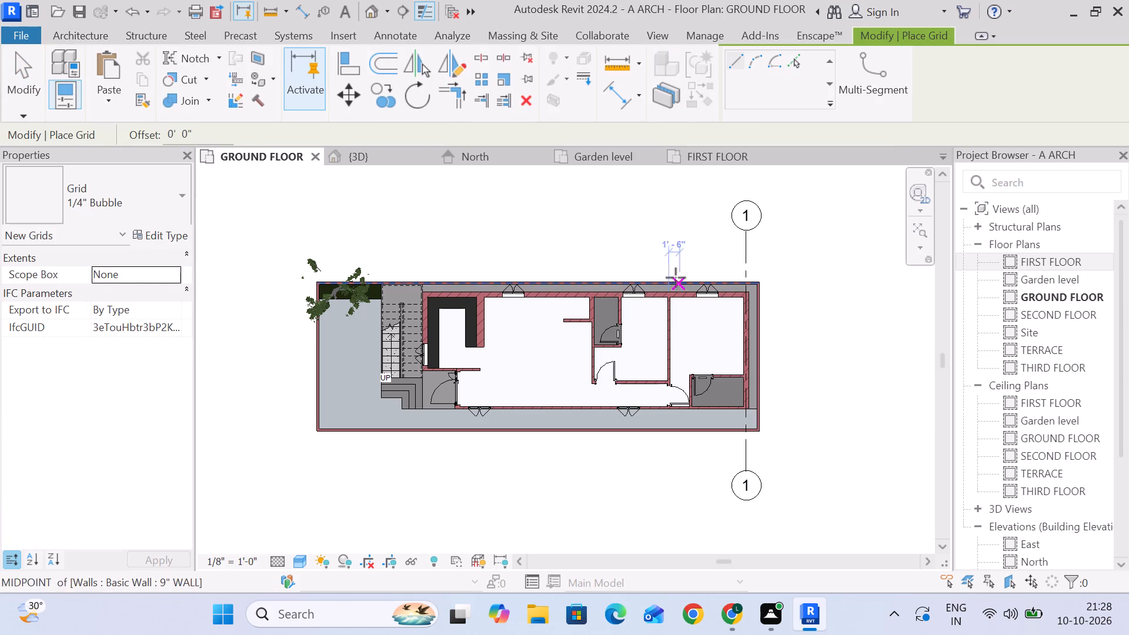
{"action": "left_click", "coordinate": [667, 232]}
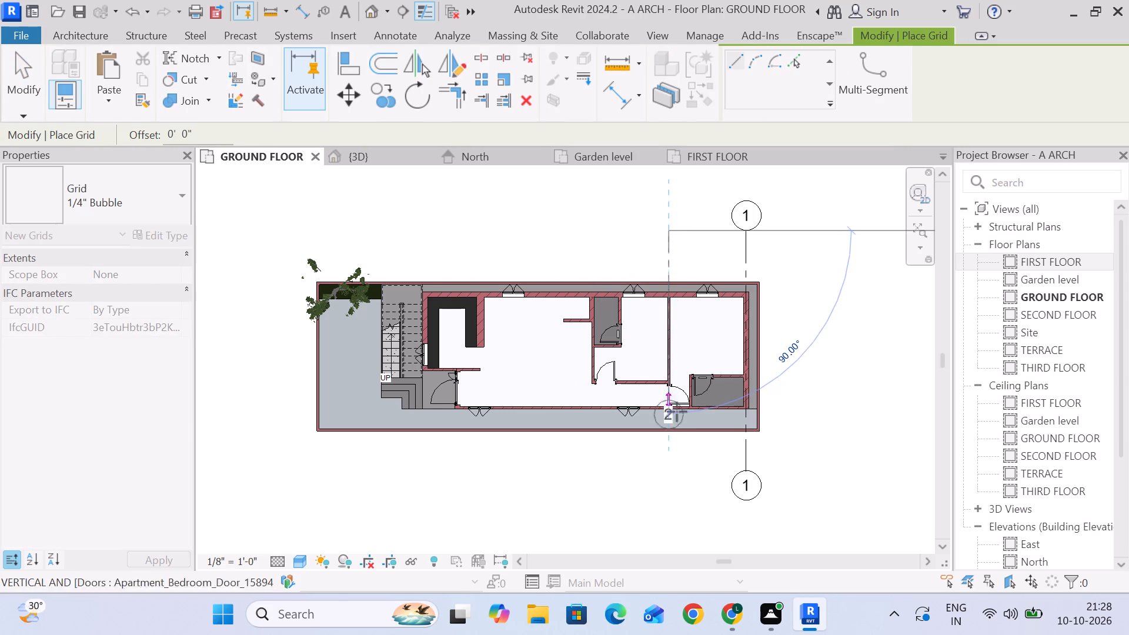
{"action": "left_click", "coordinate": [673, 470]}
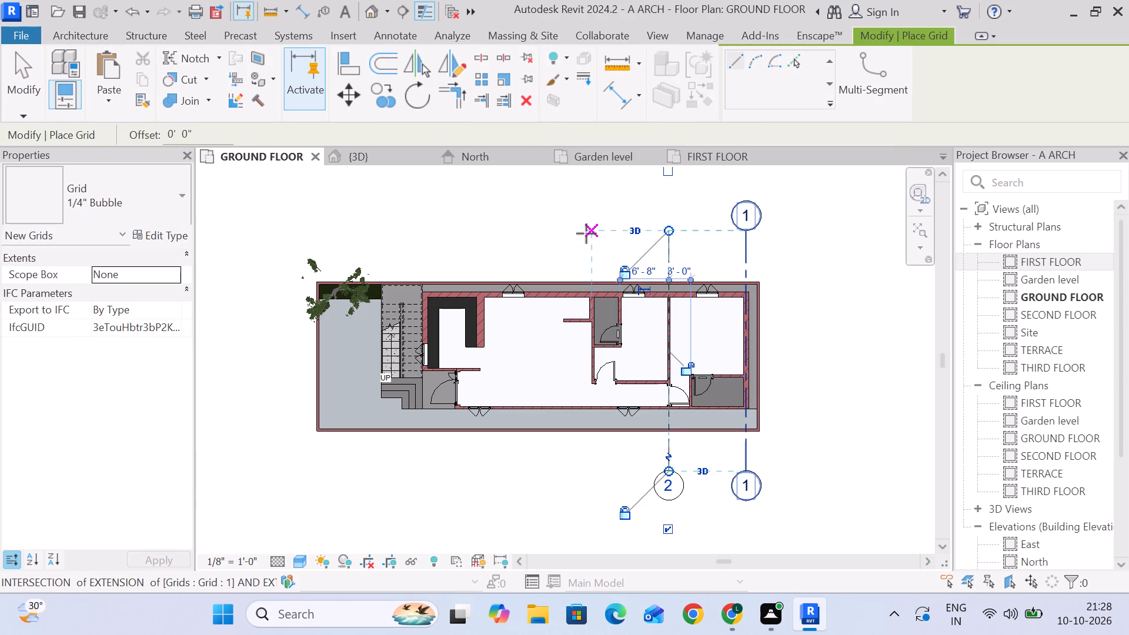
{"action": "left_click", "coordinate": [590, 232]}
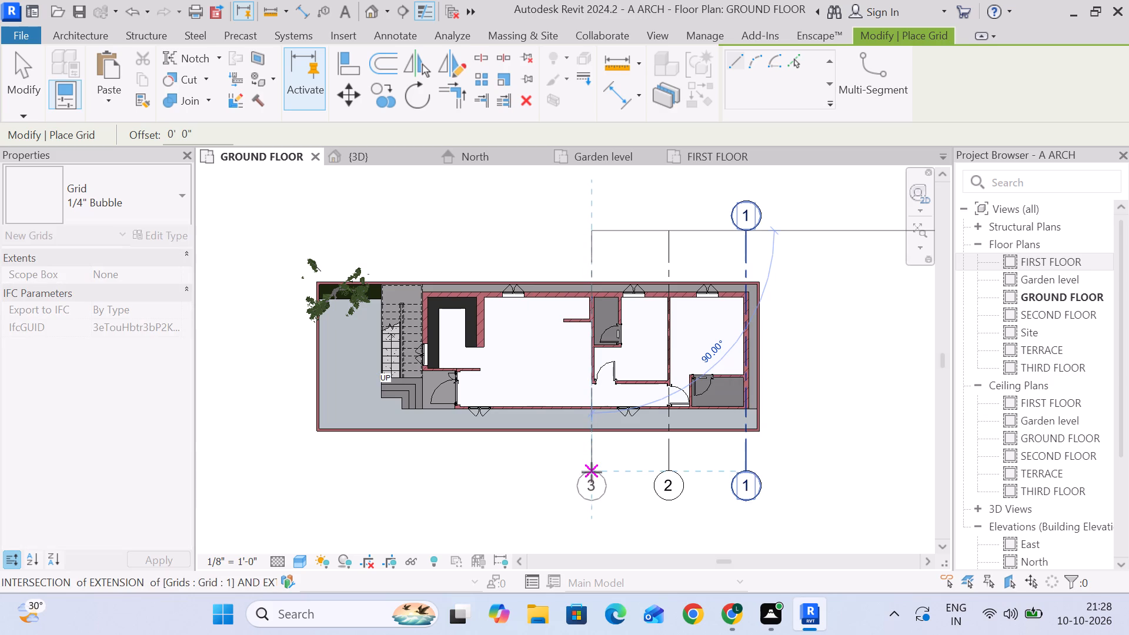
{"action": "left_click", "coordinate": [592, 471]}
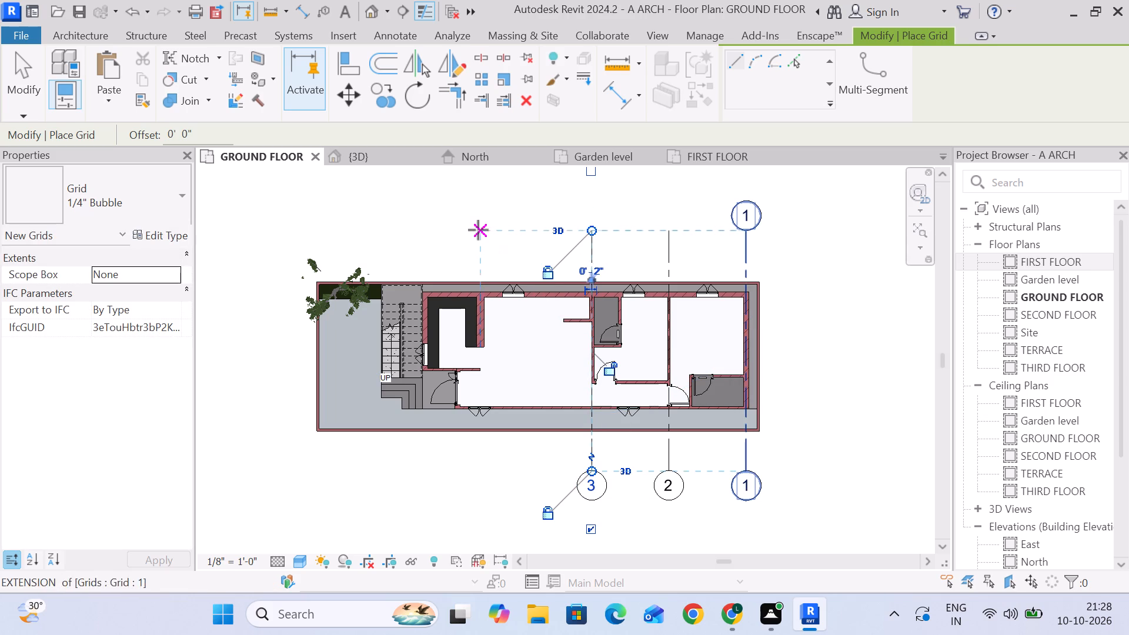
{"action": "left_click", "coordinate": [477, 229]}
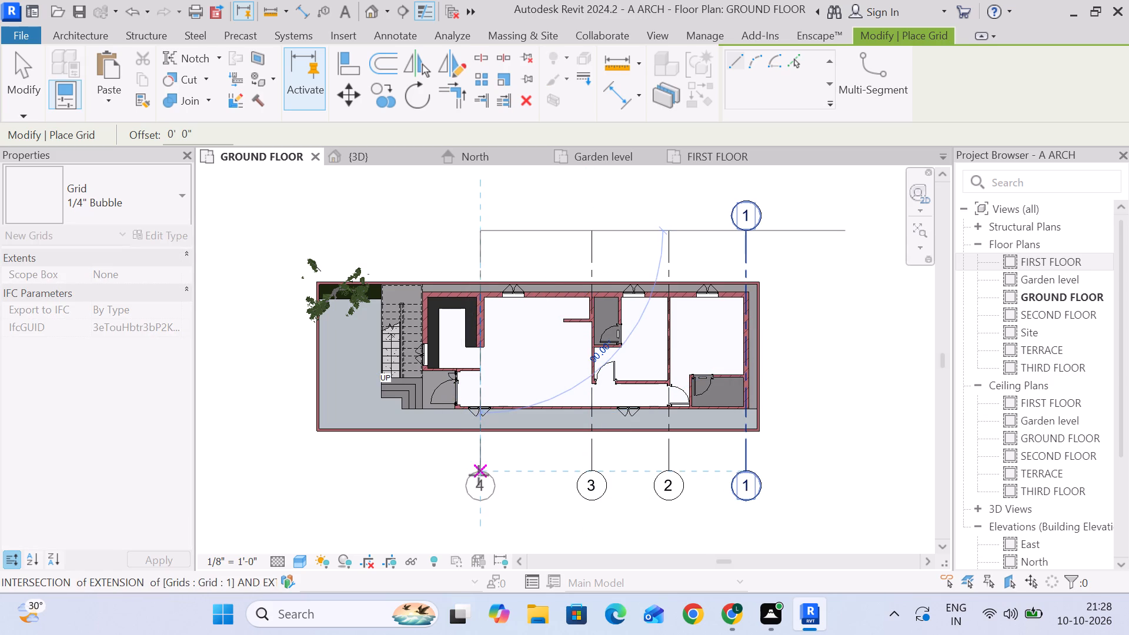
{"action": "left_click", "coordinate": [479, 473]}
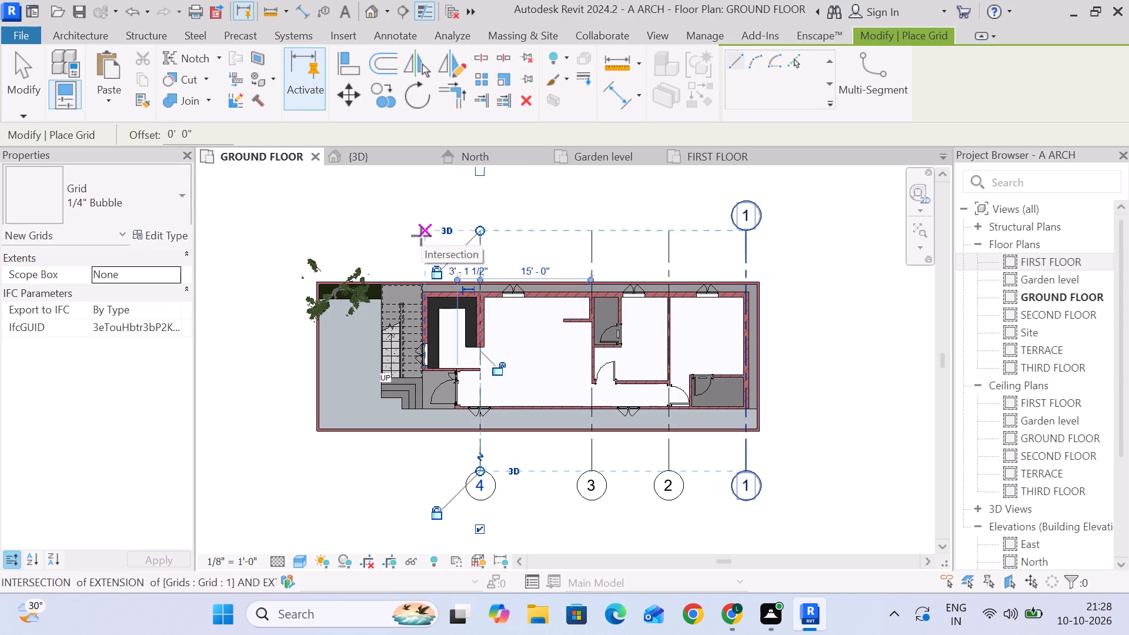
{"action": "left_click", "coordinate": [423, 232]}
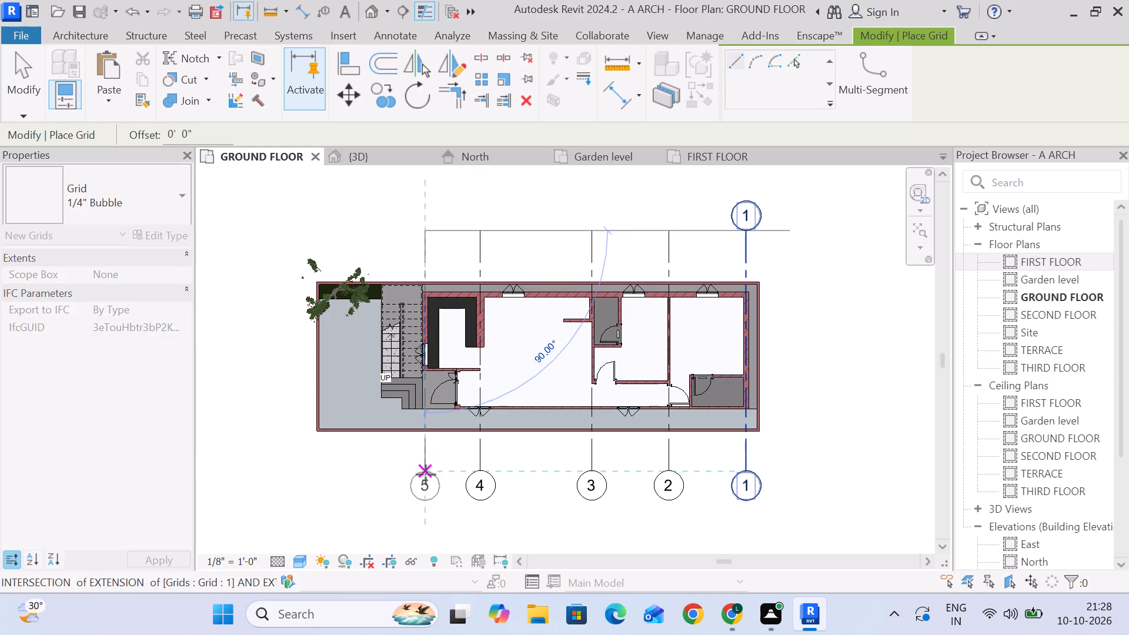
{"action": "left_click", "coordinate": [426, 475]}
{"action": "left_click", "coordinate": [10, 73]}
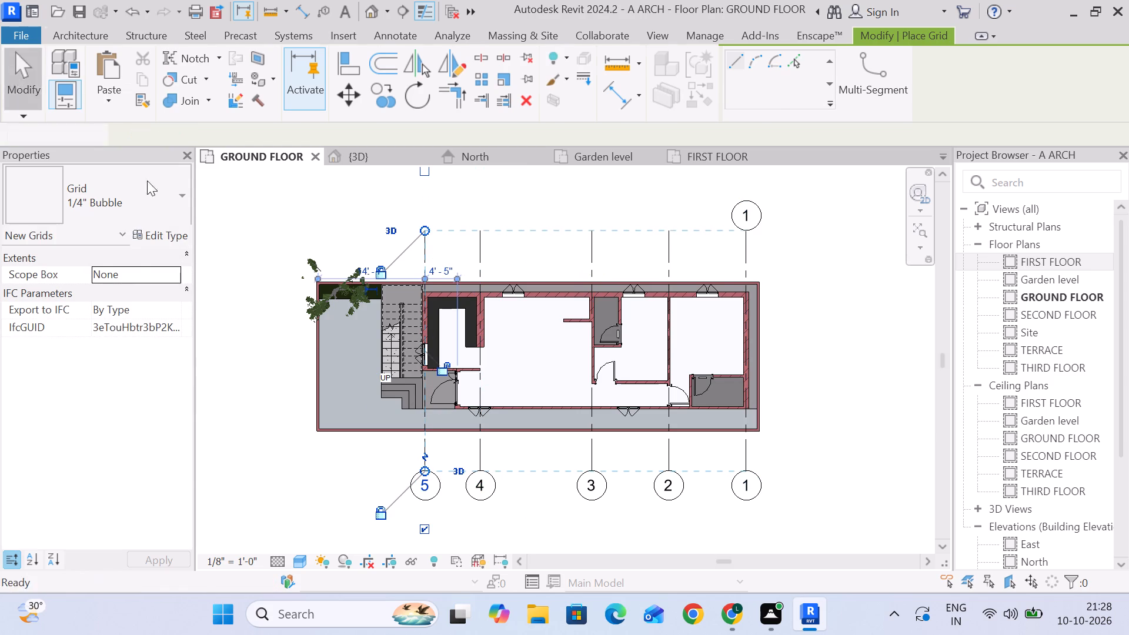
Show the north-end bubbles on grids 2, 3, 4 and 5.
{"action": "left_click", "coordinate": [672, 240]}
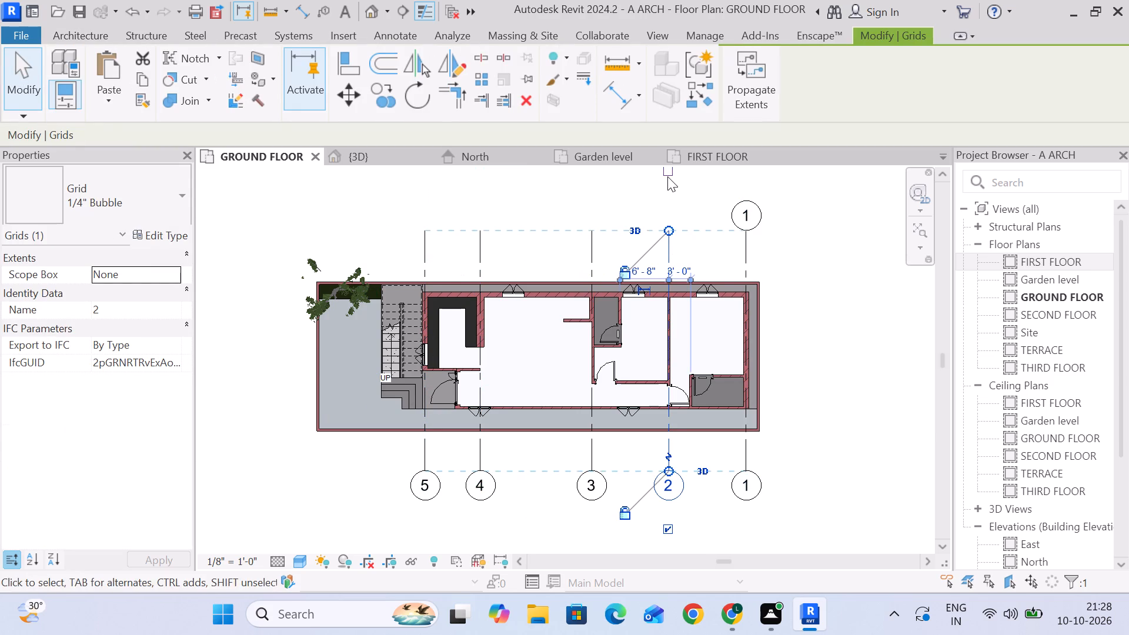
{"action": "left_click", "coordinate": [667, 176]}
{"action": "left_click", "coordinate": [592, 246]}
{"action": "left_click", "coordinate": [590, 177]}
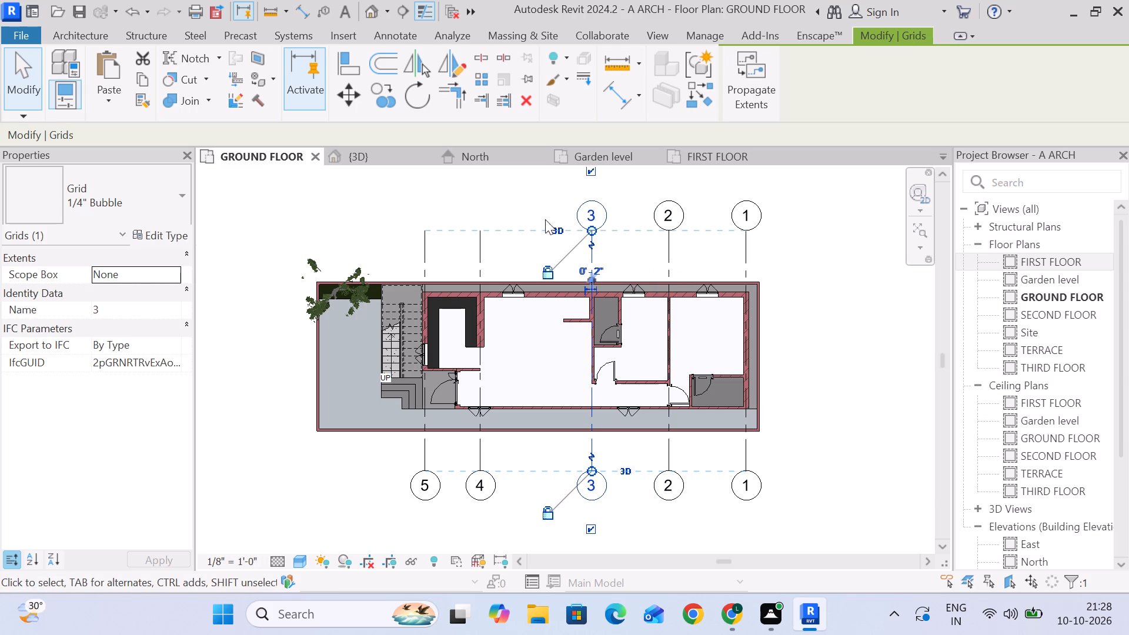
{"action": "left_click", "coordinate": [485, 247]}
{"action": "left_click", "coordinate": [480, 179]}
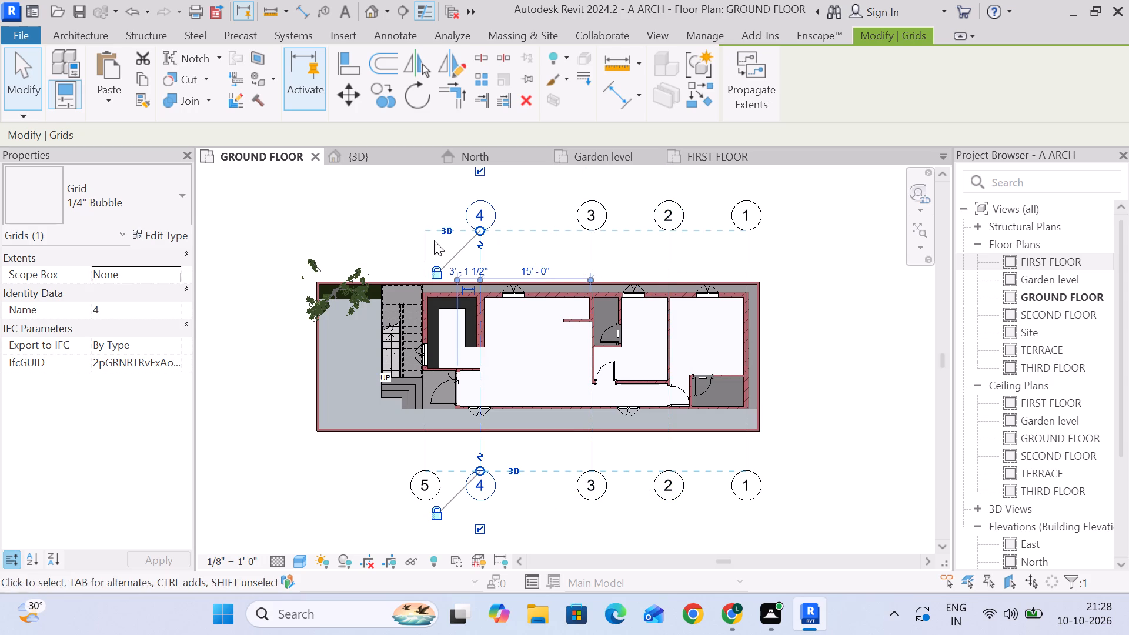
{"action": "left_click", "coordinate": [429, 243]}
{"action": "left_click", "coordinate": [428, 172]}
{"action": "left_click", "coordinate": [513, 202]}
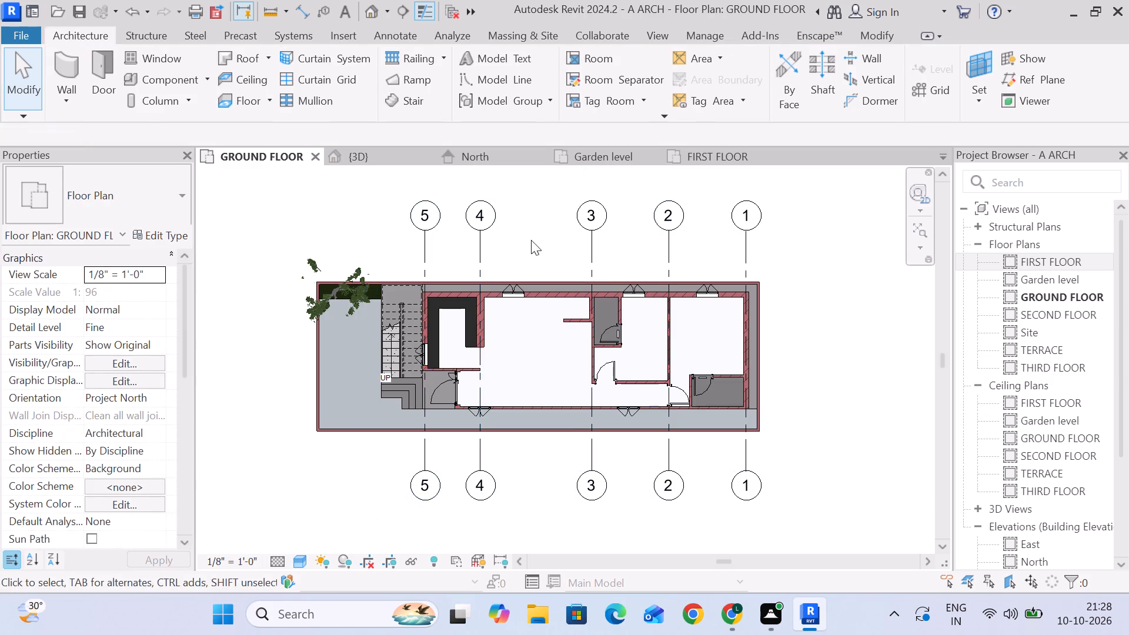
Draw a horizontal grid line along the house's north wall, from about 9' east of the boundary wall to beyond its west side.
{"action": "scroll", "coordinate": [586, 350], "scroll_direction": "down", "scroll_amount": 3}
{"action": "middle_click_drag", "start_coordinate": [582, 351], "coordinate": [496, 339]}
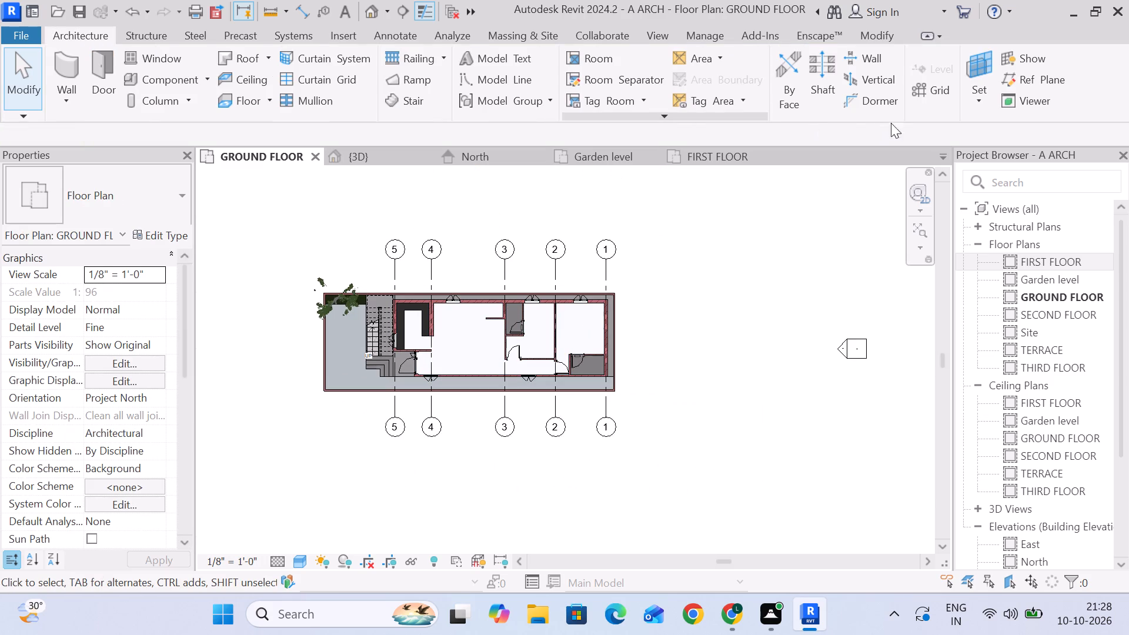
{"action": "left_click", "coordinate": [933, 88]}
{"action": "scroll", "coordinate": [608, 308], "scroll_direction": "up", "scroll_amount": 5}
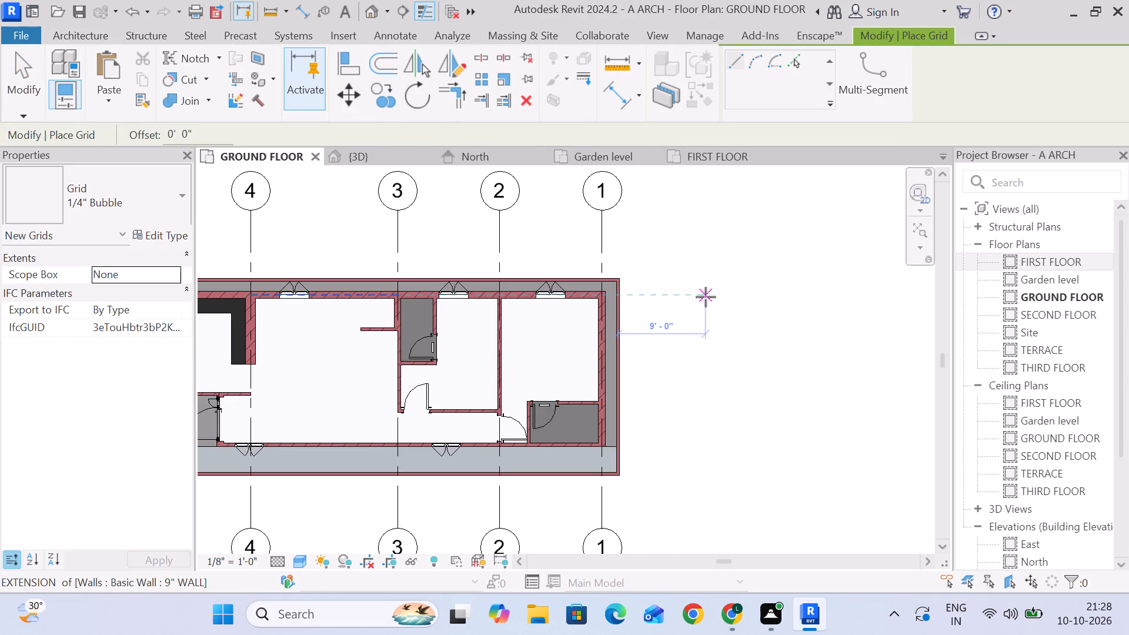
{"action": "left_click", "coordinate": [702, 293]}
{"action": "scroll", "coordinate": [514, 301], "scroll_direction": "up", "scroll_amount": 1}
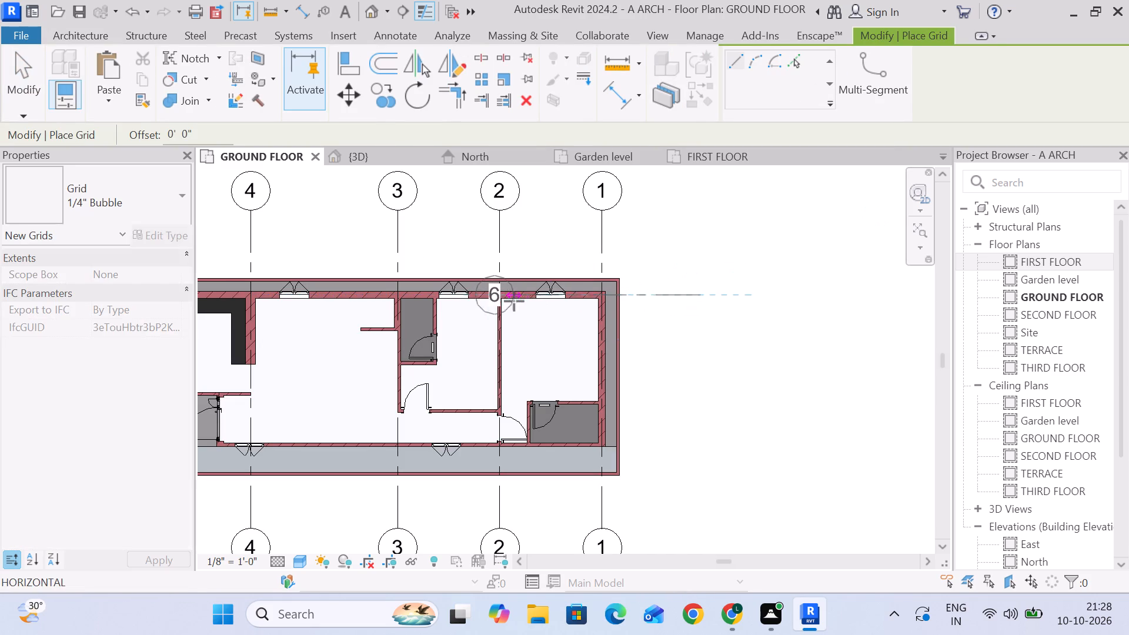
{"action": "middle_click_drag", "start_coordinate": [514, 301], "coordinate": [830, 301]}
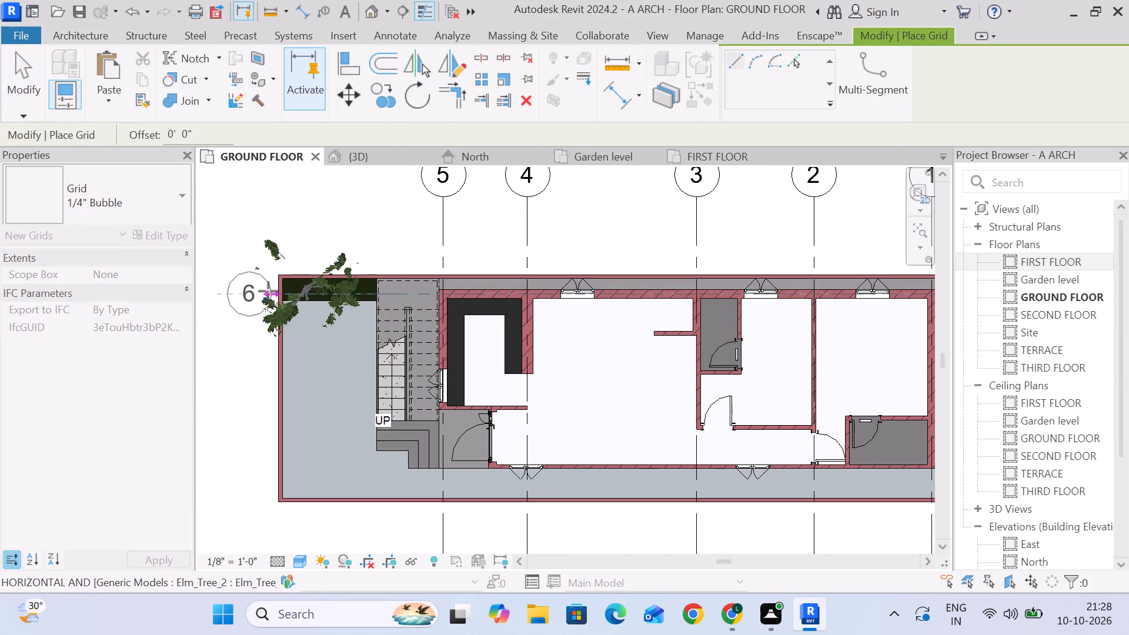
{"action": "middle_click_drag", "start_coordinate": [245, 291], "coordinate": [537, 291]}
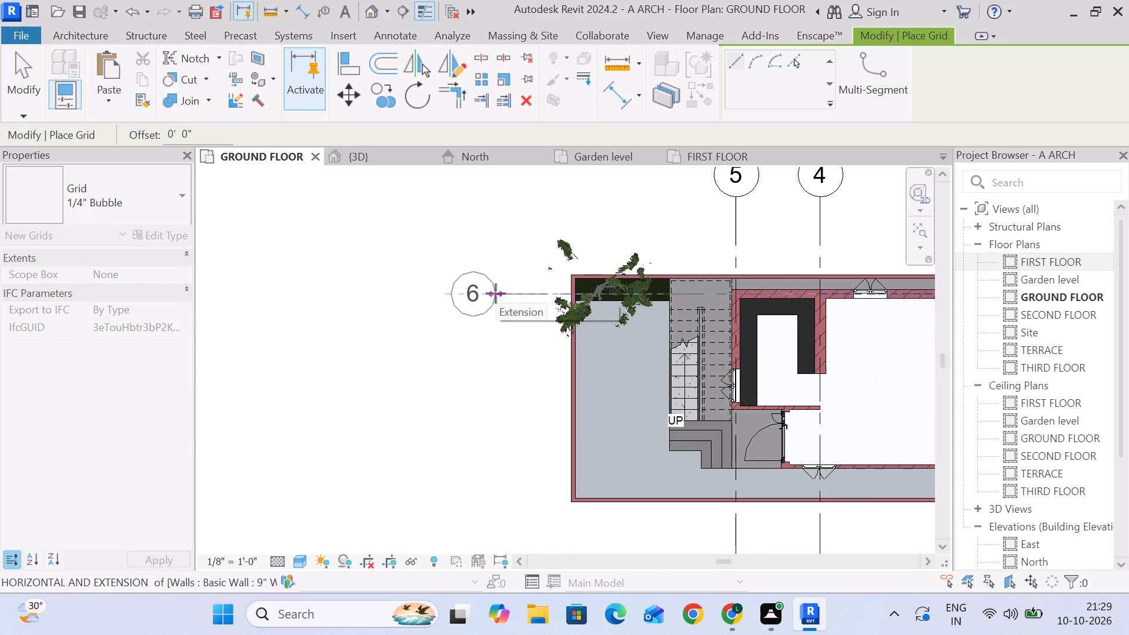
{"action": "left_click", "coordinate": [496, 293]}
Draw a second horizontal grid line along the house's south wall, starting about 8' east of the boundary and aligned with the first's west end.
{"action": "scroll", "coordinate": [555, 358], "scroll_direction": "down", "scroll_amount": 4}
{"action": "middle_click_drag", "start_coordinate": [556, 366], "coordinate": [299, 310]}
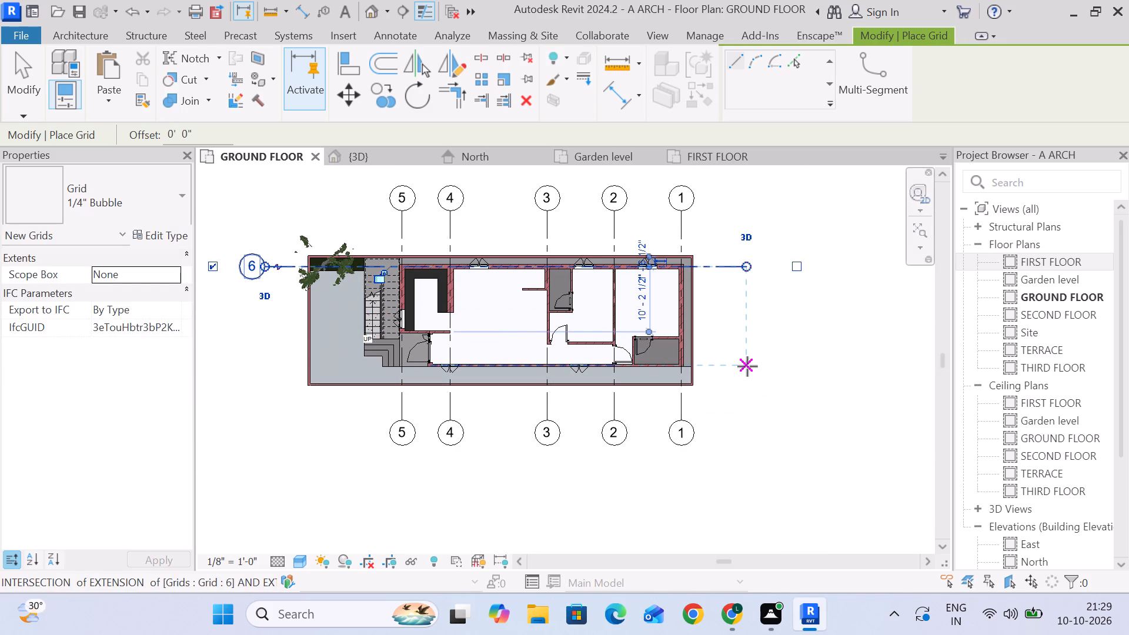
{"action": "scroll", "coordinate": [743, 366], "scroll_direction": "up", "scroll_amount": 6}
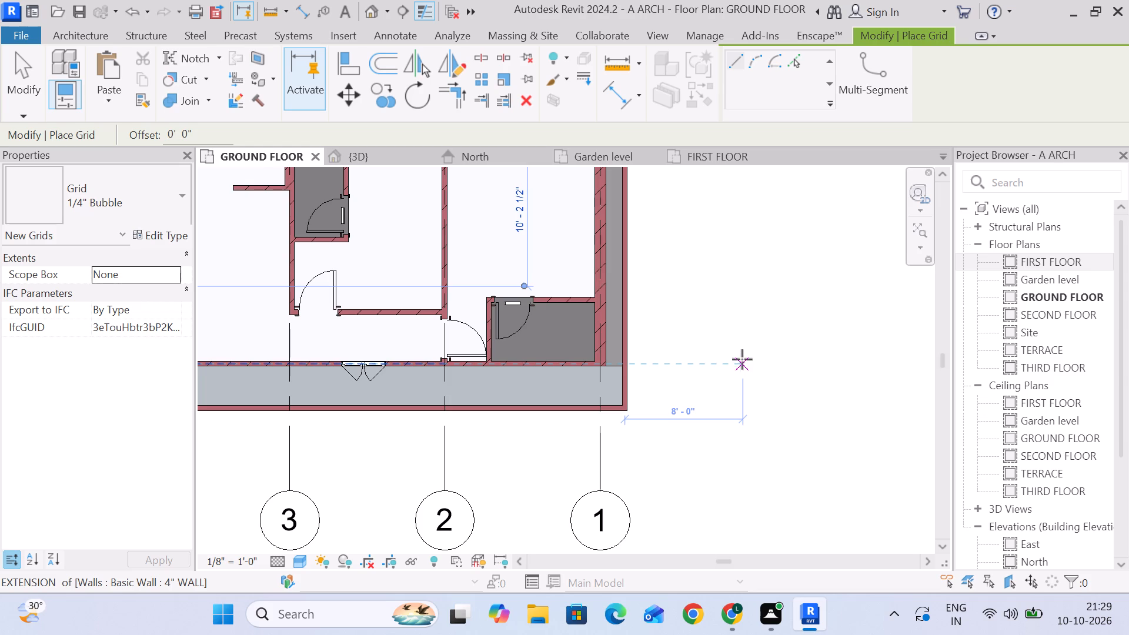
{"action": "left_click", "coordinate": [742, 362]}
{"action": "scroll", "coordinate": [487, 363], "scroll_direction": "down", "scroll_amount": 4}
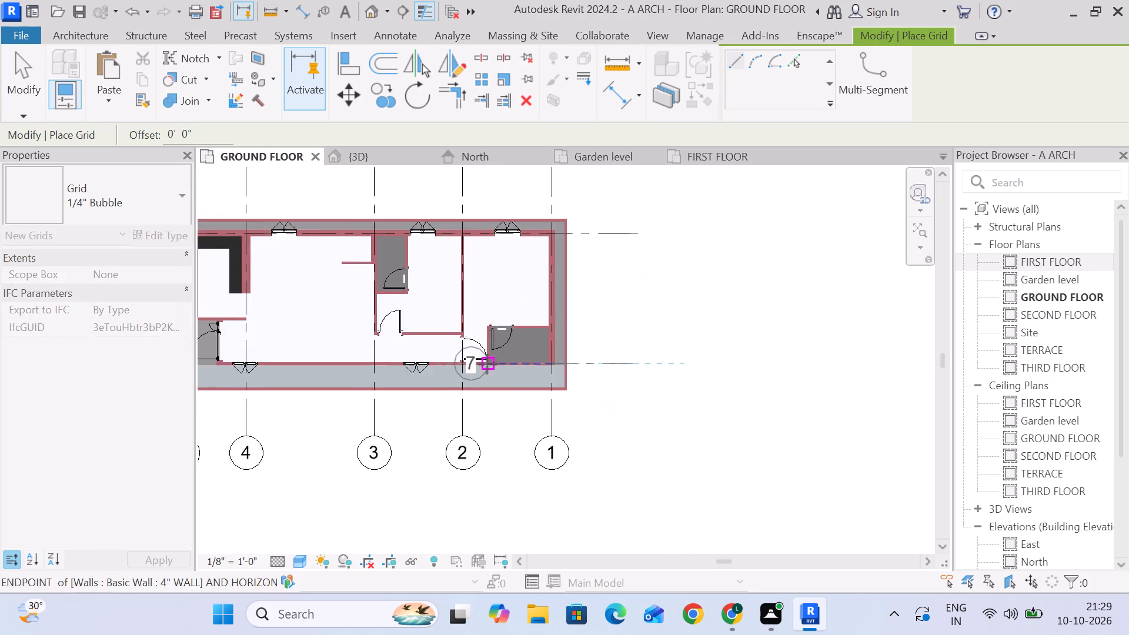
{"action": "middle_click_drag", "start_coordinate": [487, 364], "coordinate": [863, 364]}
{"action": "left_click", "coordinate": [375, 367]}
{"action": "scroll", "coordinate": [396, 383], "scroll_direction": "down", "scroll_amount": 4}
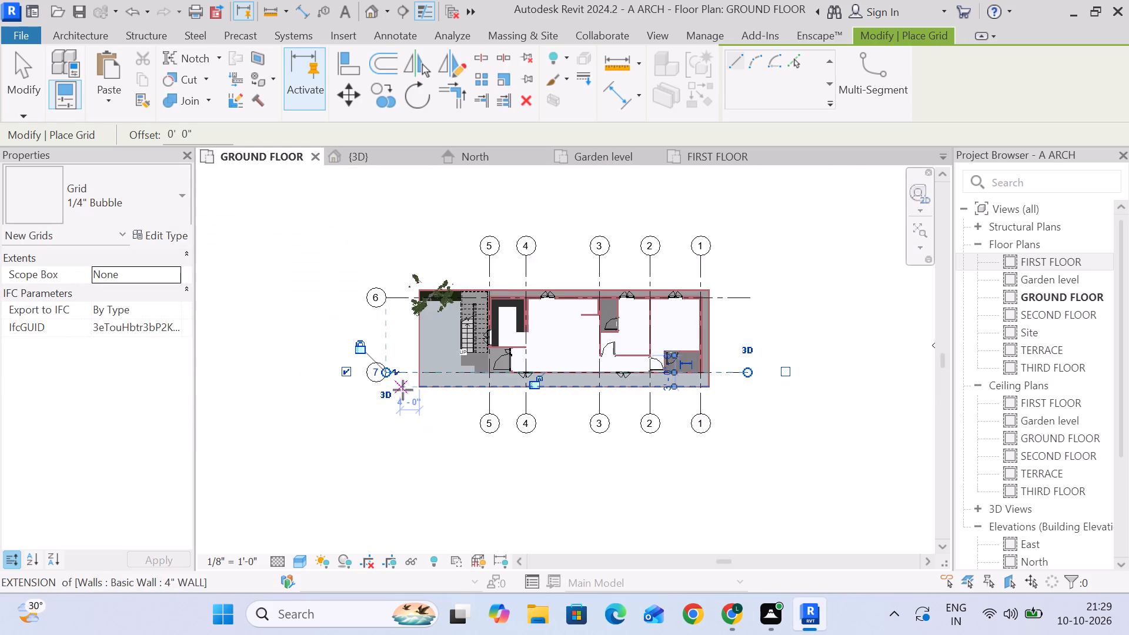
{"action": "middle_click_drag", "start_coordinate": [403, 390], "coordinate": [269, 326]}
{"action": "left_click", "coordinate": [16, 68]}
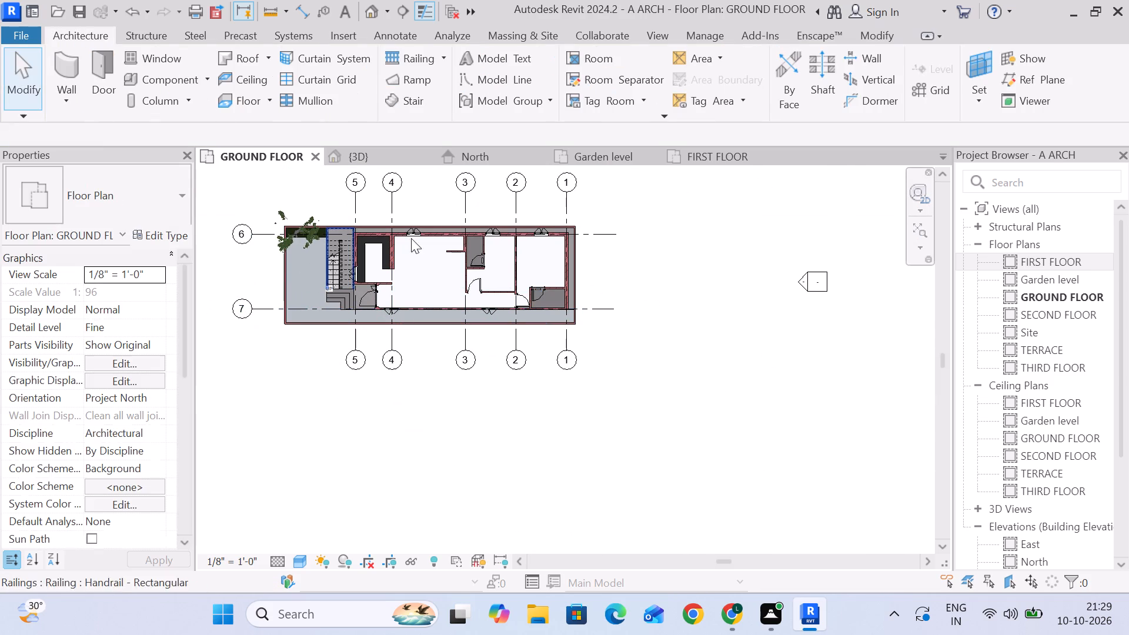
Show the east-end bubbles on both horizontal grid lines, 6 and 7.
{"action": "left_click", "coordinate": [606, 235]}
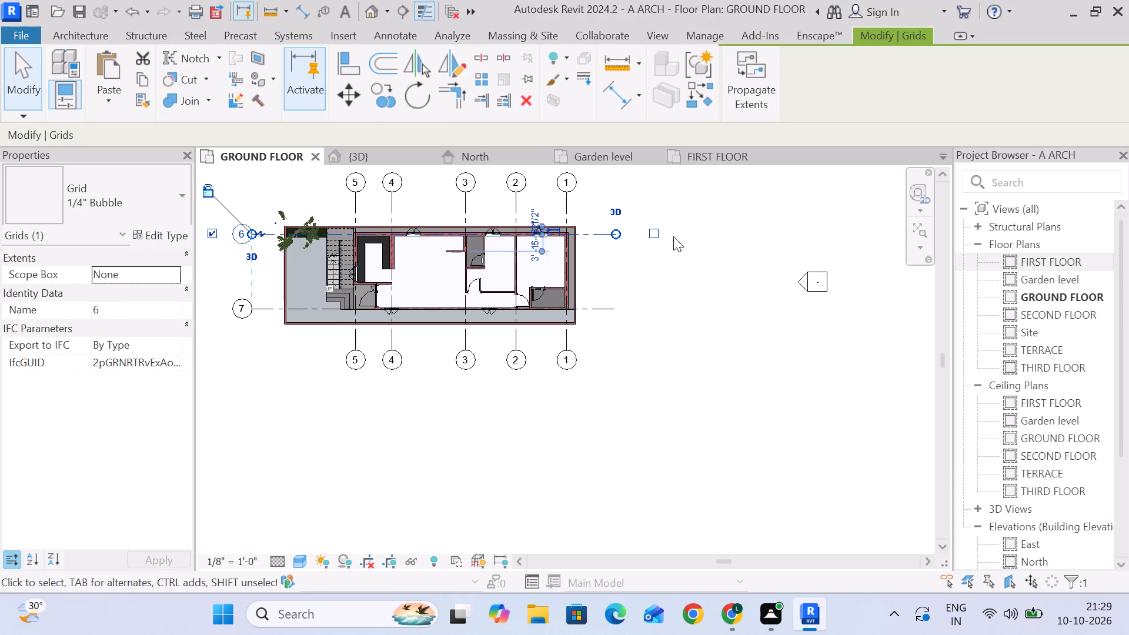
{"action": "left_click", "coordinate": [657, 232]}
{"action": "left_click", "coordinate": [592, 306]}
{"action": "left_click", "coordinate": [650, 306]}
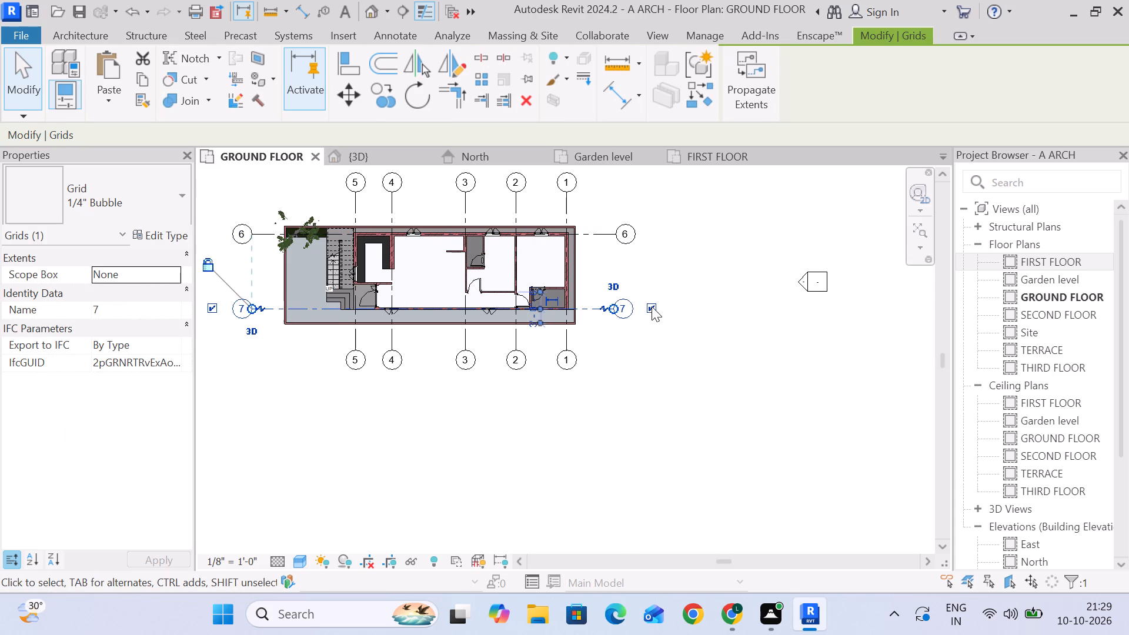
Rename the north horizontal grid line A and the south one B.
{"action": "left_click", "coordinate": [666, 238]}
{"action": "left_click", "coordinate": [630, 232]}
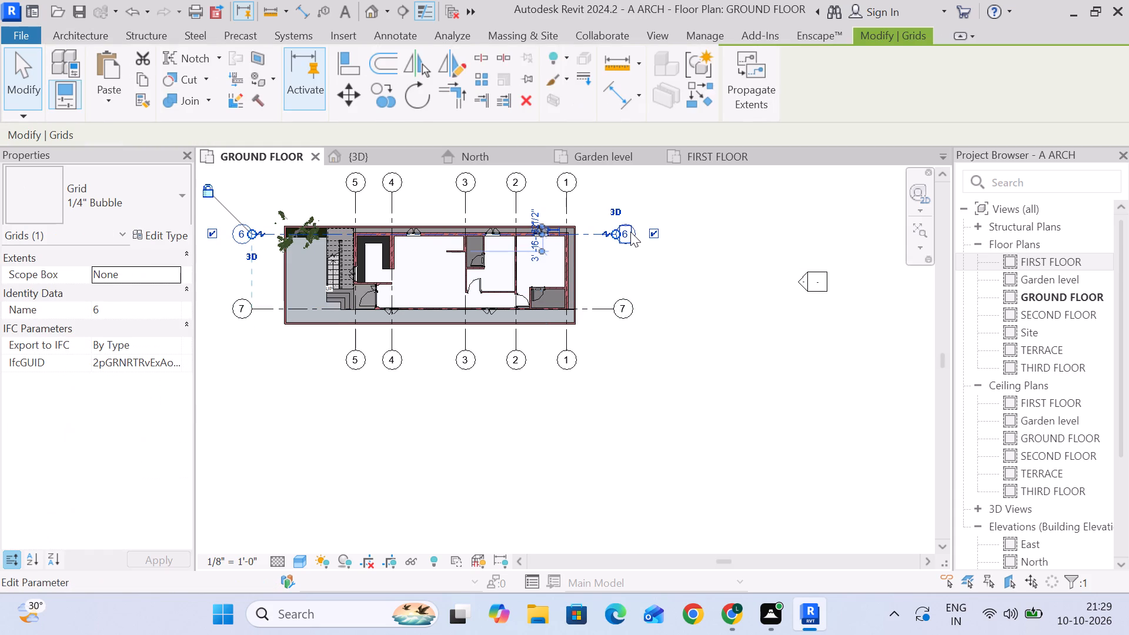
{"action": "left_click", "coordinate": [629, 232]}
{"action": "key", "text": "a"}
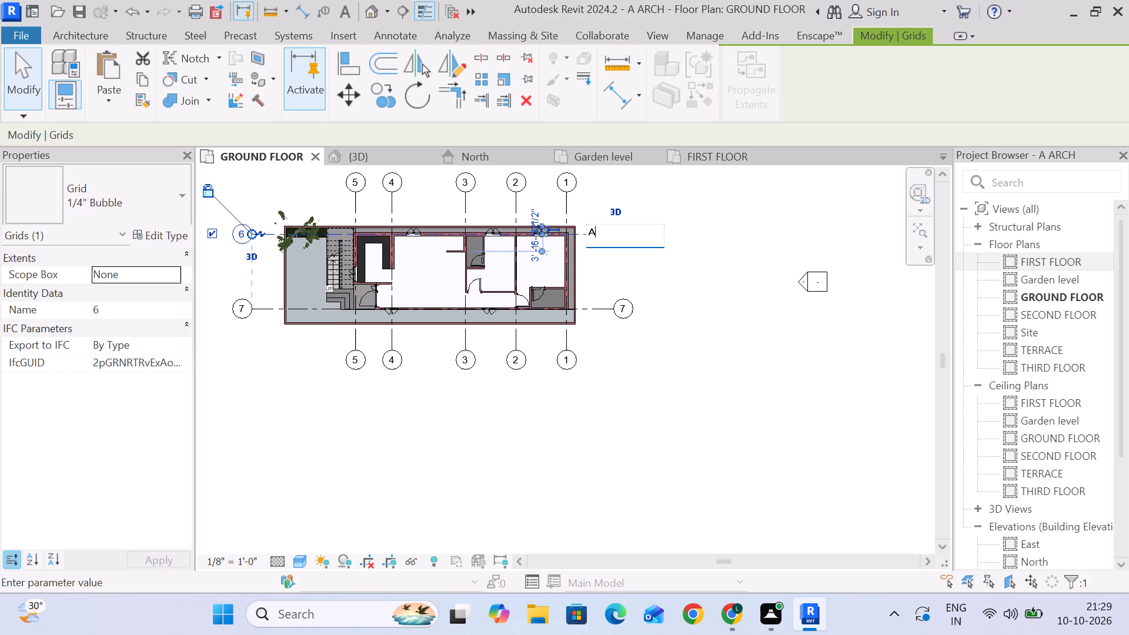
{"action": "left_click", "coordinate": [667, 334]}
{"action": "double_click", "coordinate": [629, 310]}
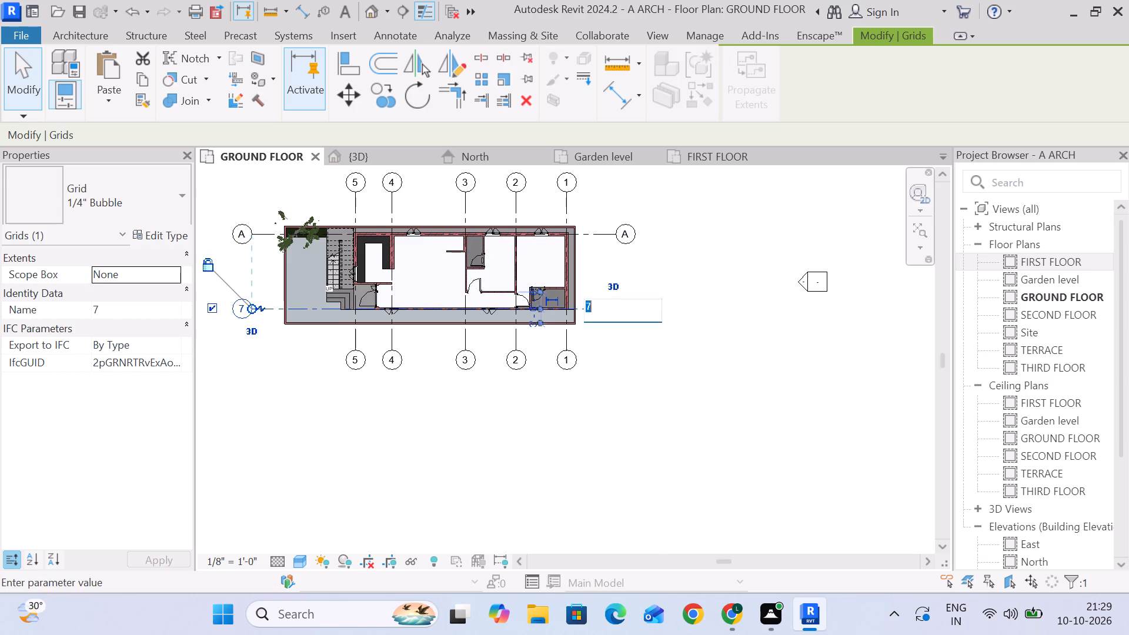
{"action": "key", "text": "b"}
{"action": "left_click", "coordinate": [706, 357]}
{"action": "left_click", "coordinate": [689, 361]}
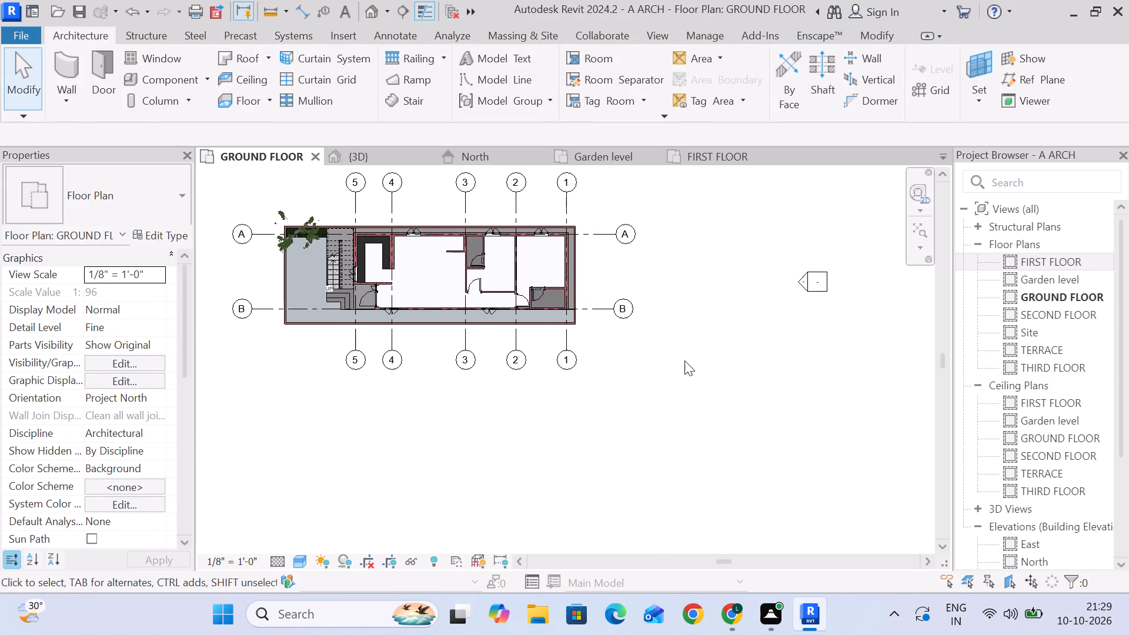
Examine the ground floor plan's grid layout, especially around the entrance steps, main door and staircase.
{"action": "scroll", "coordinate": [681, 359], "scroll_direction": "down", "scroll_amount": 4}
{"action": "scroll", "coordinate": [678, 359], "scroll_direction": "up", "scroll_amount": 2}
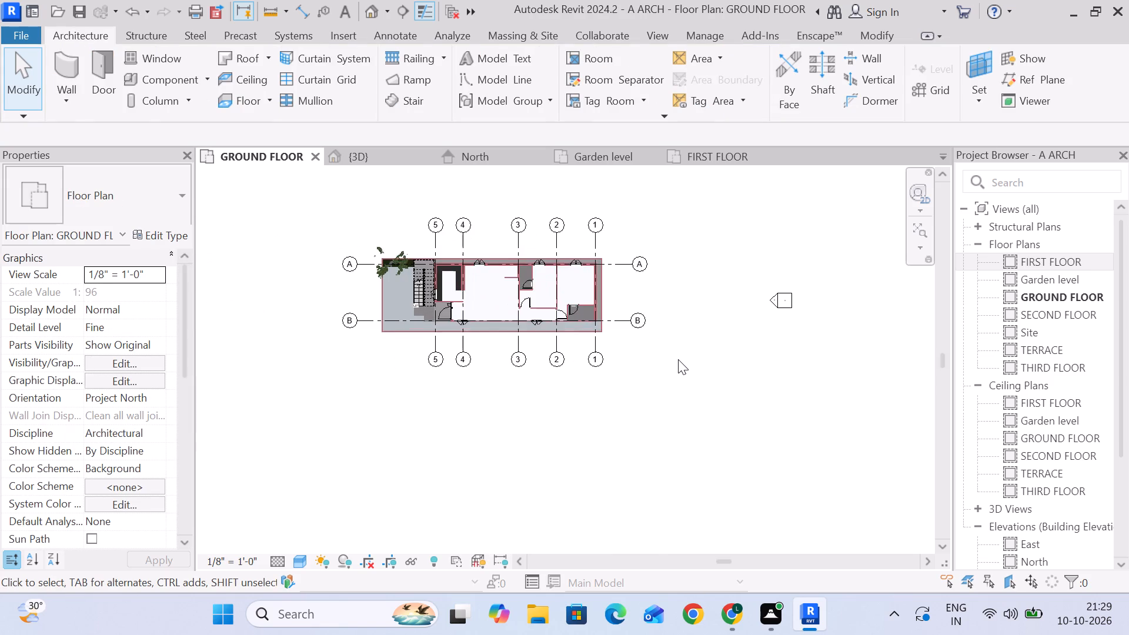
{"action": "middle_click_drag", "start_coordinate": [668, 352], "coordinate": [690, 379]}
{"action": "scroll", "coordinate": [683, 365], "scroll_direction": "up", "scroll_amount": 2}
{"action": "middle_click_drag", "start_coordinate": [684, 359], "coordinate": [730, 353]}
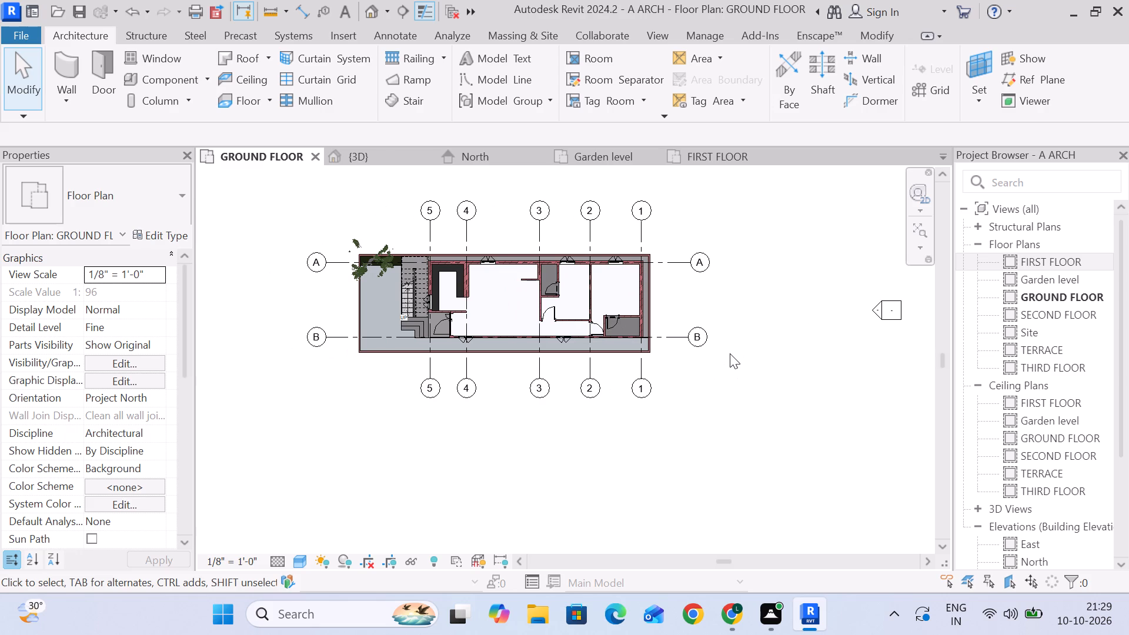
{"action": "scroll", "coordinate": [730, 353], "scroll_direction": "up", "scroll_amount": 3}
{"action": "scroll", "coordinate": [732, 355], "scroll_direction": "down", "scroll_amount": 3}
{"action": "middle_click_drag", "start_coordinate": [740, 363], "coordinate": [837, 365]}
{"action": "scroll", "coordinate": [504, 309], "scroll_direction": "up", "scroll_amount": 3}
{"action": "middle_click_drag", "start_coordinate": [819, 382], "coordinate": [697, 382]}
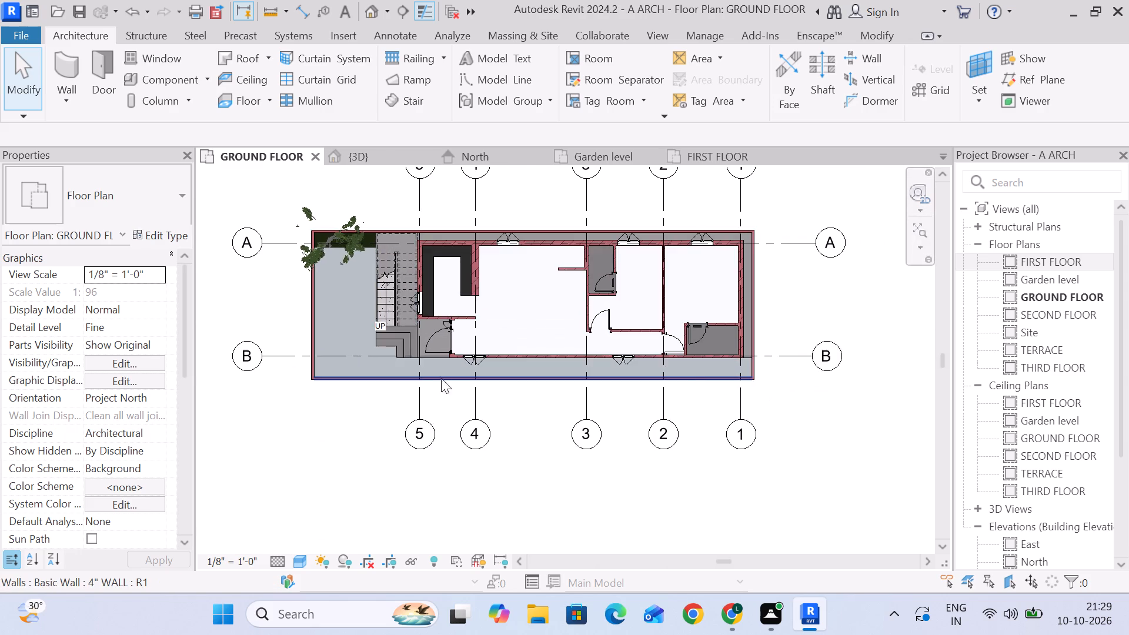
{"action": "scroll", "coordinate": [436, 376], "scroll_direction": "up", "scroll_amount": 5}
{"action": "middle_click_drag", "start_coordinate": [597, 376], "coordinate": [556, 377]}
{"action": "scroll", "coordinate": [347, 333], "scroll_direction": "up", "scroll_amount": 3}
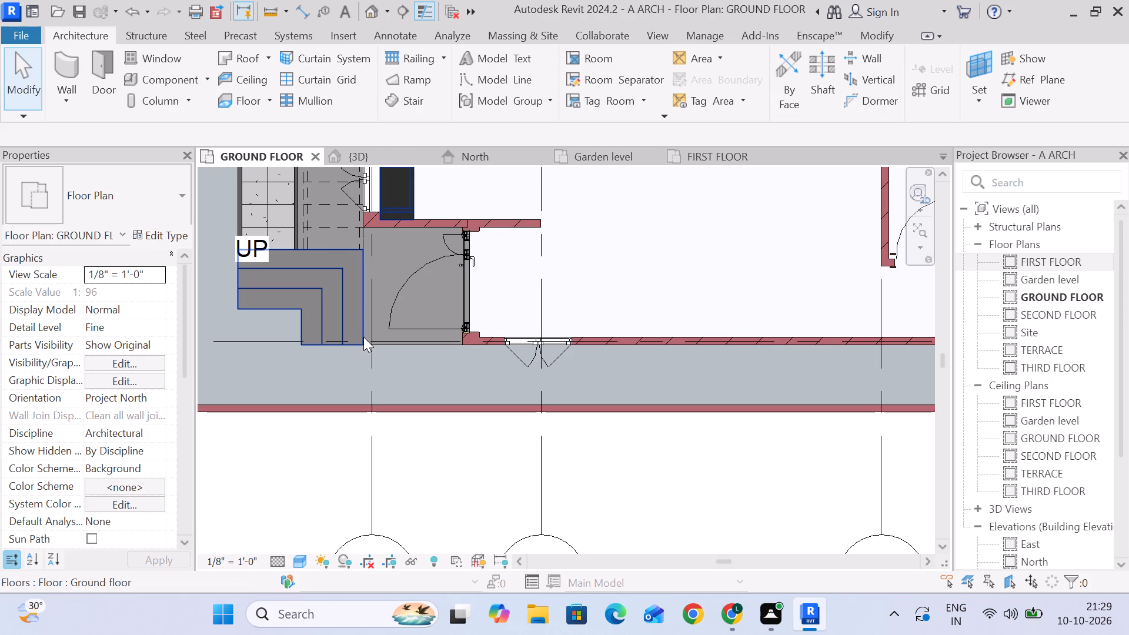
{"action": "scroll", "coordinate": [363, 337], "scroll_direction": "down", "scroll_amount": 5}
{"action": "middle_click_drag", "start_coordinate": [300, 357], "coordinate": [391, 385]}
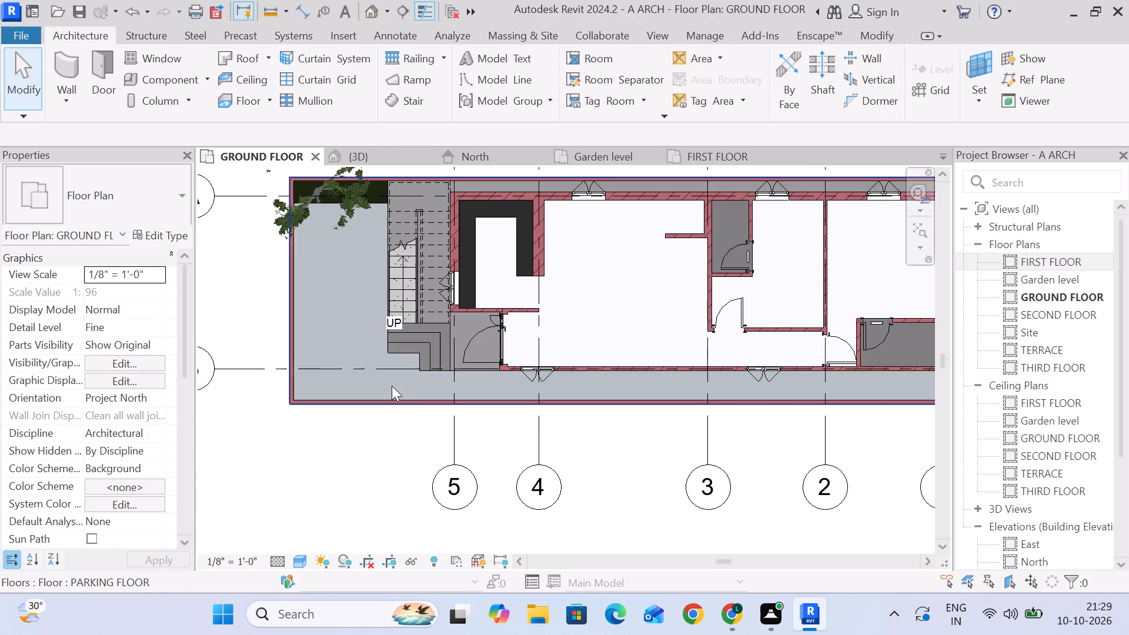
{"action": "middle_click_drag", "start_coordinate": [392, 386], "coordinate": [393, 419]}
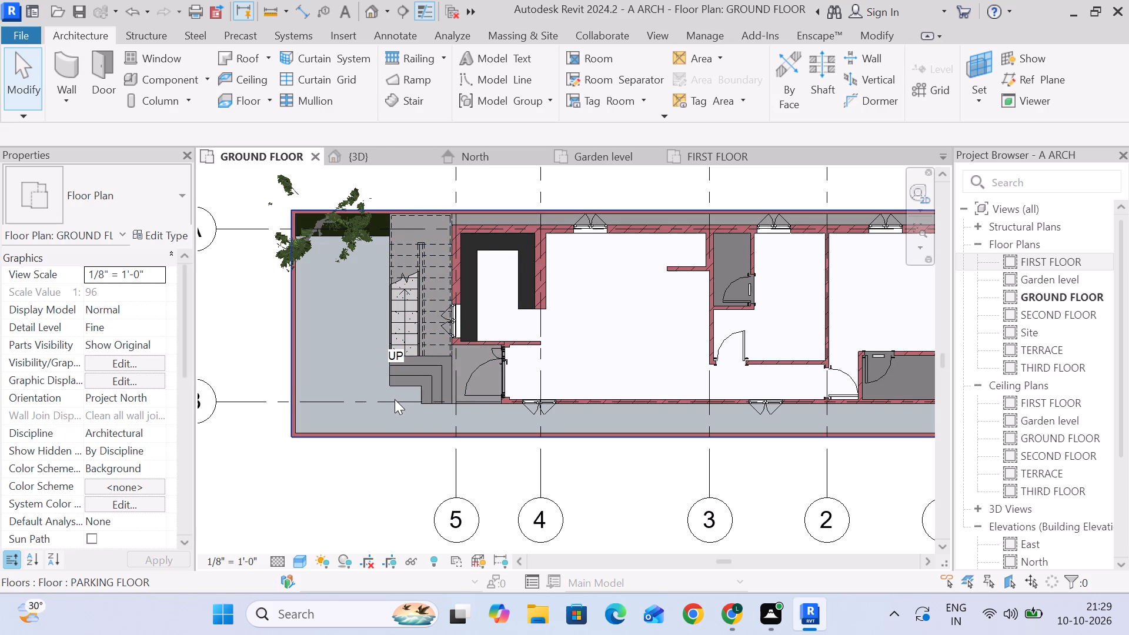
{"action": "scroll", "coordinate": [395, 399], "scroll_direction": "up", "scroll_amount": 4}
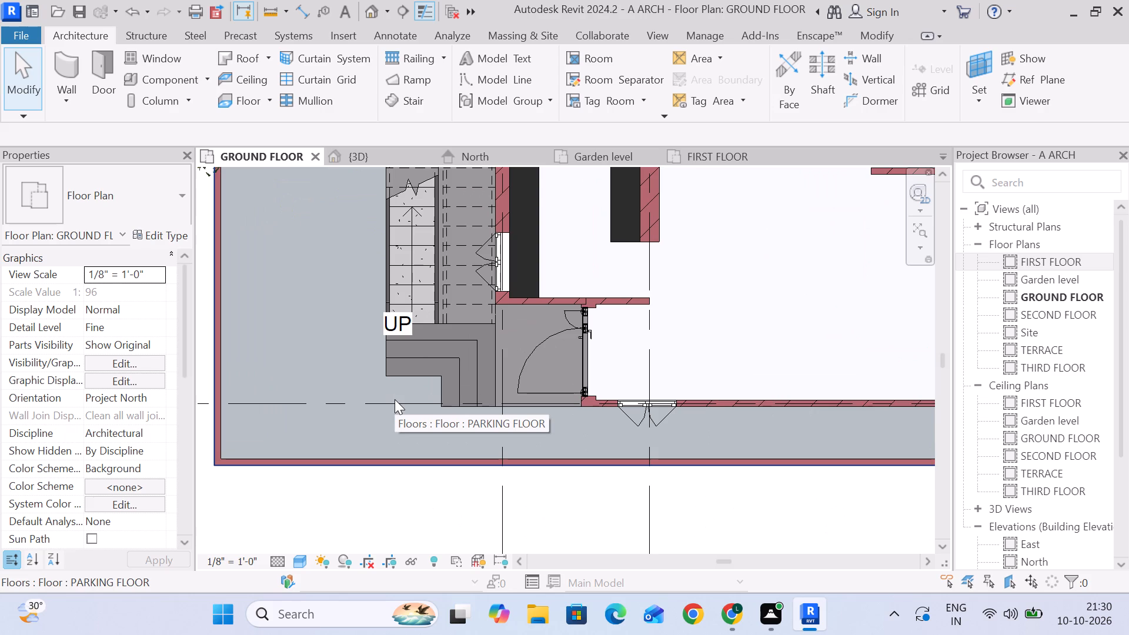
{"action": "scroll", "coordinate": [432, 365], "scroll_direction": "down", "scroll_amount": 1}
{"action": "scroll", "coordinate": [513, 353], "scroll_direction": "up", "scroll_amount": 2}
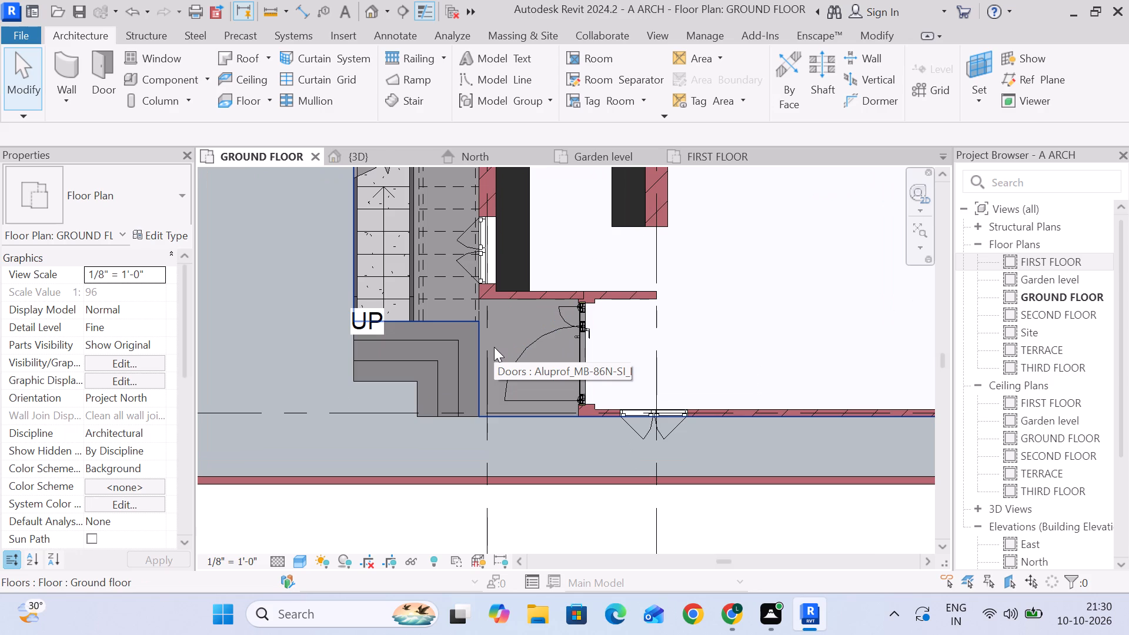
{"action": "scroll", "coordinate": [415, 303], "scroll_direction": "down", "scroll_amount": 2}
{"action": "middle_click_drag", "start_coordinate": [439, 309], "coordinate": [447, 388]}
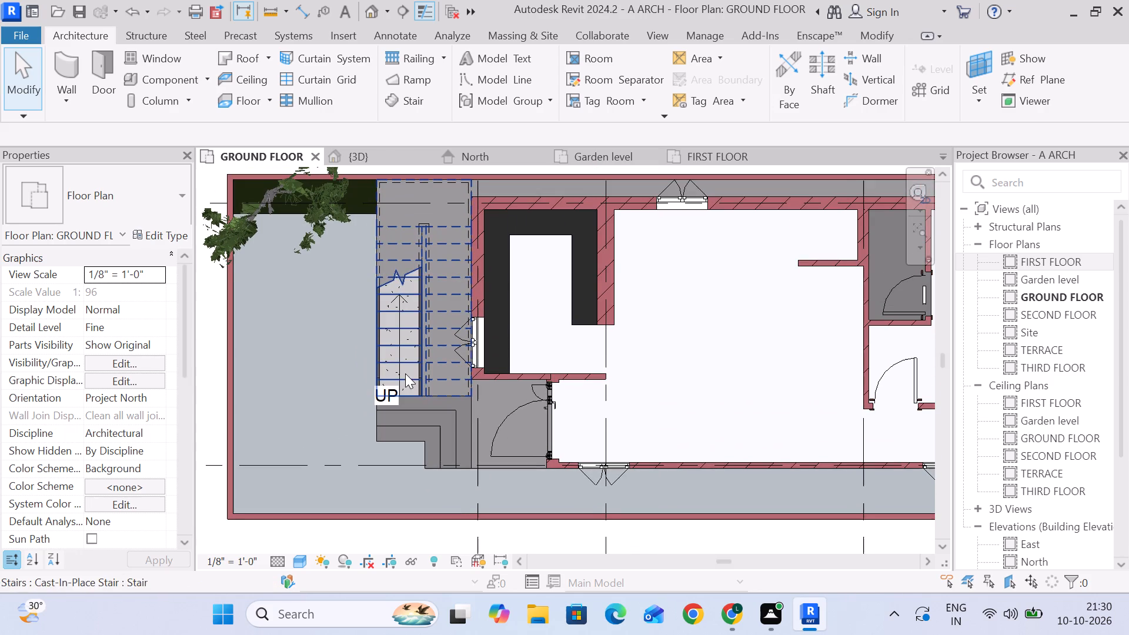
Examine the staircases and slabs in the 3D view and the grid lines on the first floor plan.
{"action": "left_click", "coordinate": [373, 160]}
{"action": "scroll", "coordinate": [571, 452], "scroll_direction": "up", "scroll_amount": 4}
{"action": "middle_click_drag", "start_coordinate": [509, 445], "coordinate": [489, 409]}
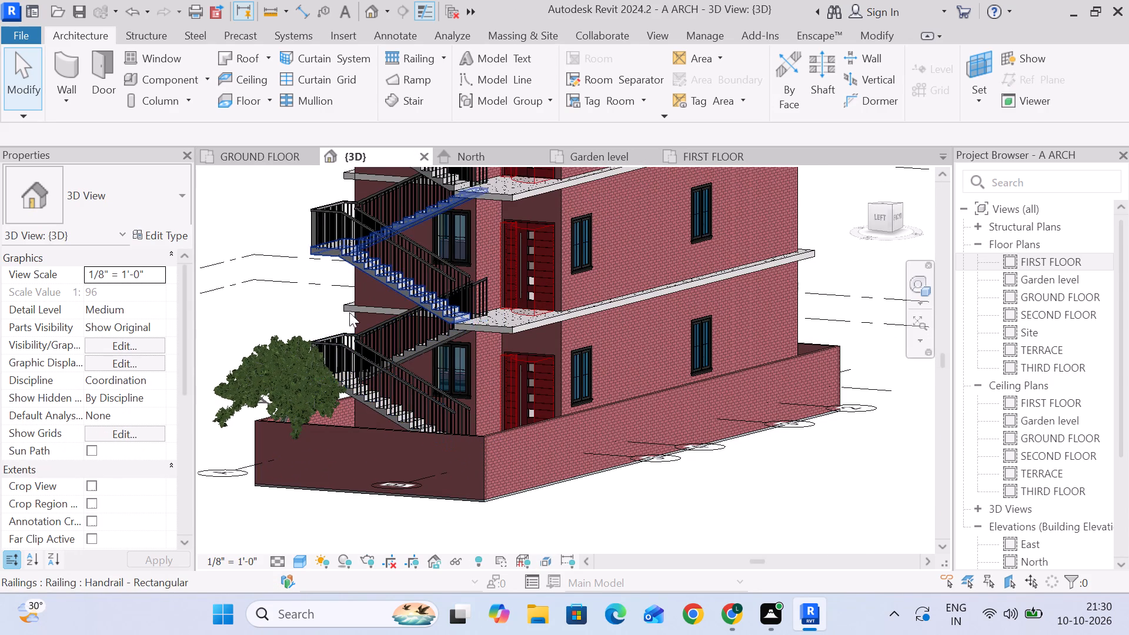
{"action": "middle_click_drag", "start_coordinate": [381, 280], "coordinate": [394, 375]}
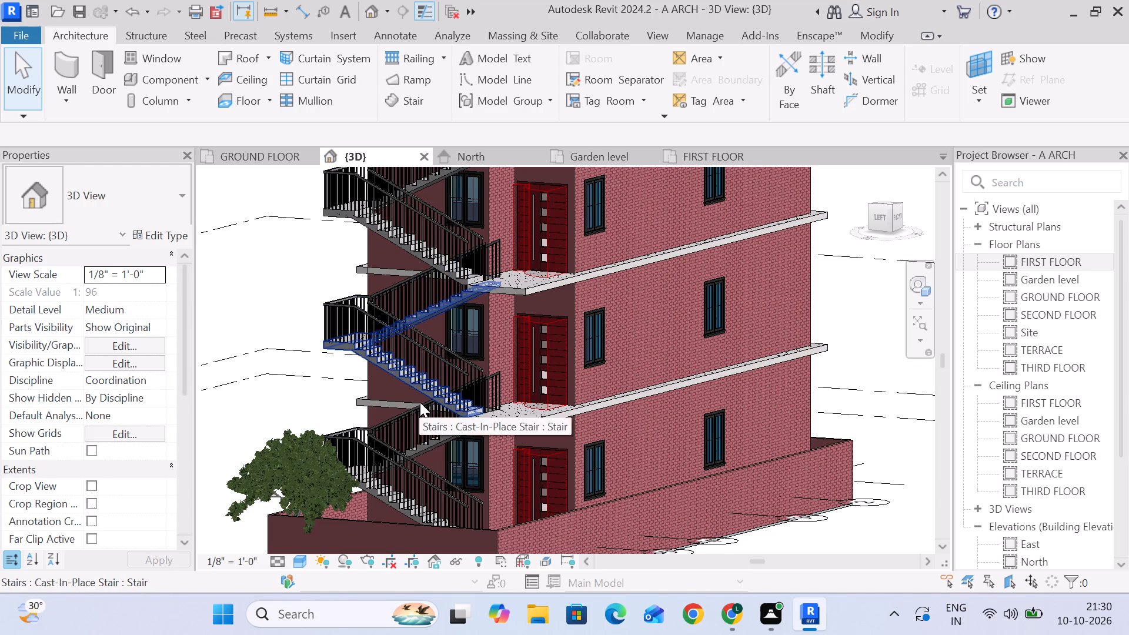
{"action": "middle_click_drag", "start_coordinate": [561, 420], "coordinate": [558, 458]}
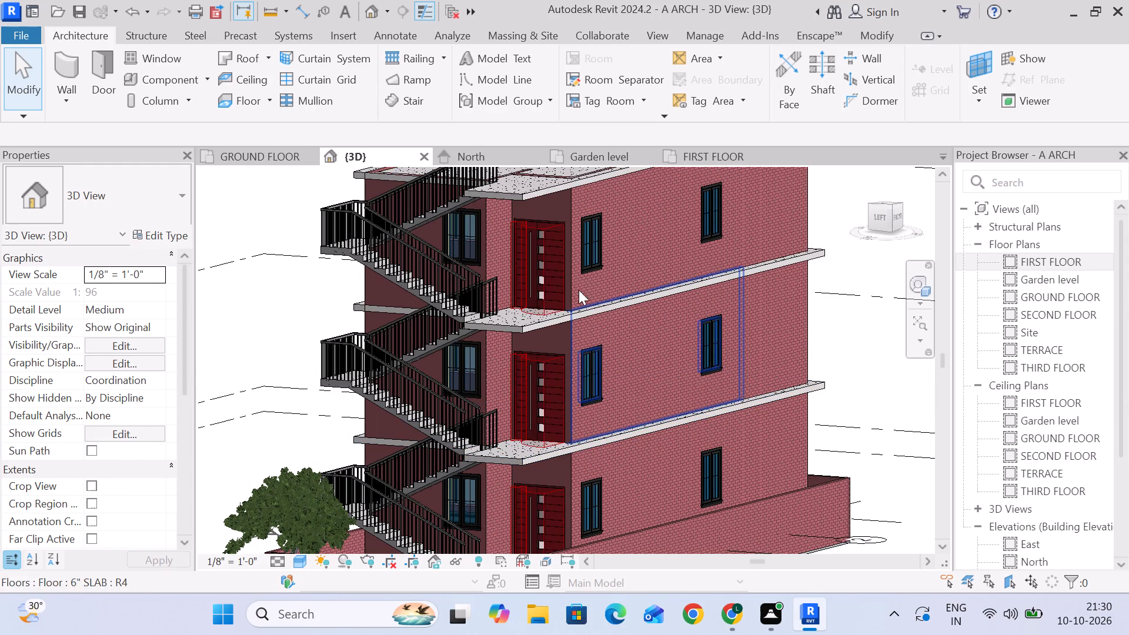
{"action": "middle_click_drag", "start_coordinate": [584, 279], "coordinate": [566, 362]}
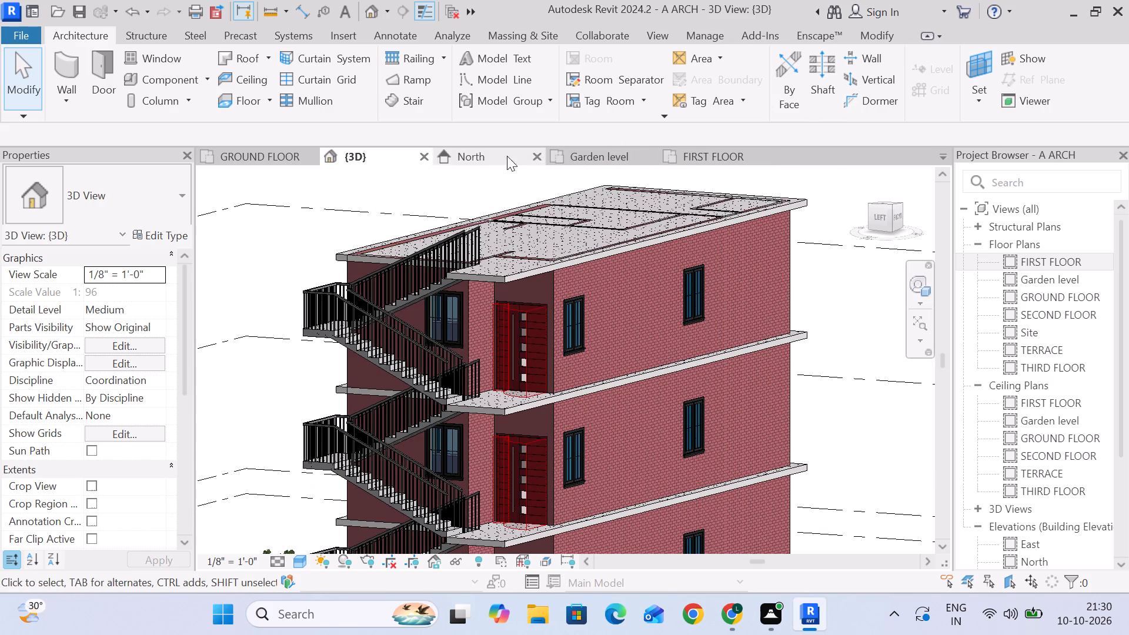
{"action": "left_click", "coordinate": [711, 159]}
{"action": "scroll", "coordinate": [676, 332], "scroll_direction": "down", "scroll_amount": 4}
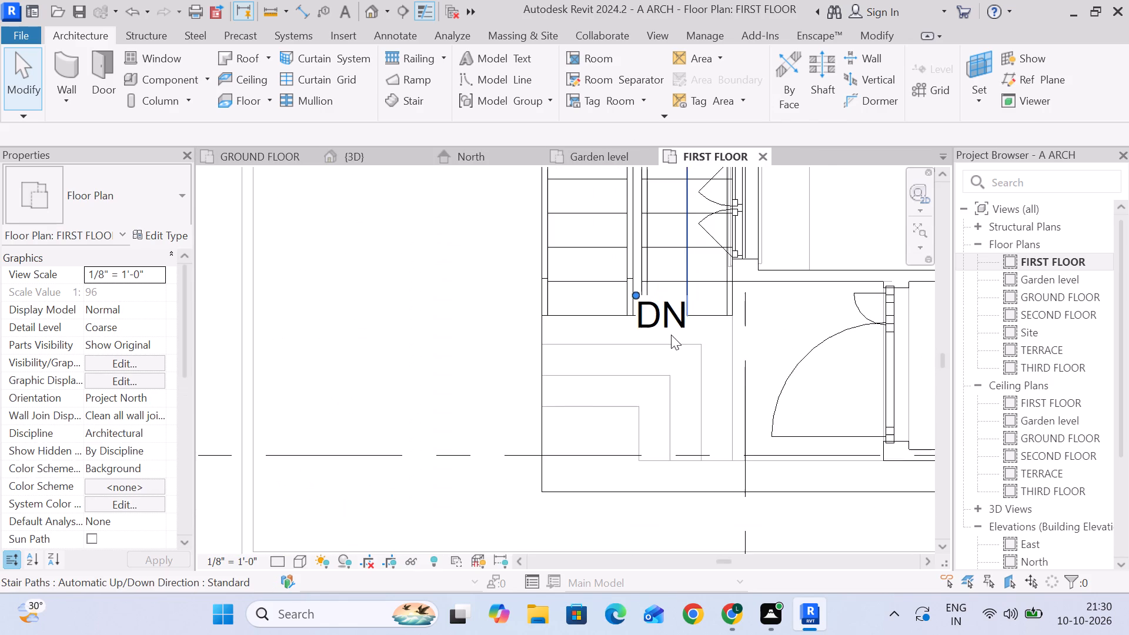
{"action": "middle_click_drag", "start_coordinate": [671, 335], "coordinate": [453, 337]}
{"action": "scroll", "coordinate": [465, 336], "scroll_direction": "down", "scroll_amount": 13}
{"action": "middle_click_drag", "start_coordinate": [560, 344], "coordinate": [544, 343]}
{"action": "scroll", "coordinate": [547, 340], "scroll_direction": "up", "scroll_amount": 1}
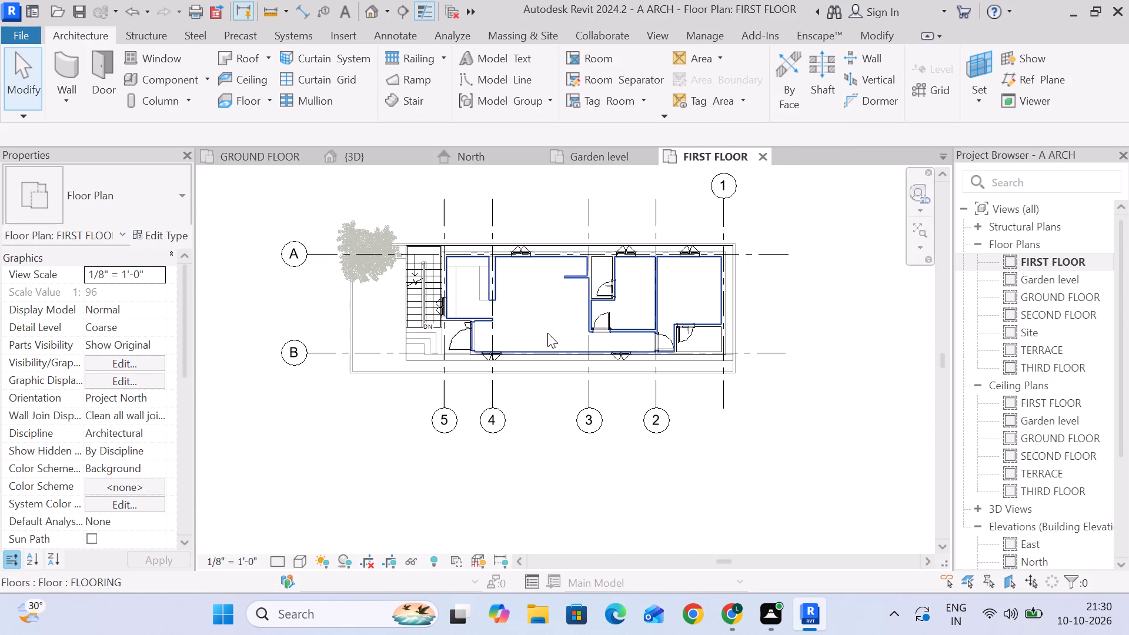
Return to the ground floor plan and examine the grid lines against the walls, particularly at the east end.
{"action": "left_click", "coordinate": [286, 154]}
{"action": "scroll", "coordinate": [452, 272], "scroll_direction": "down", "scroll_amount": 7}
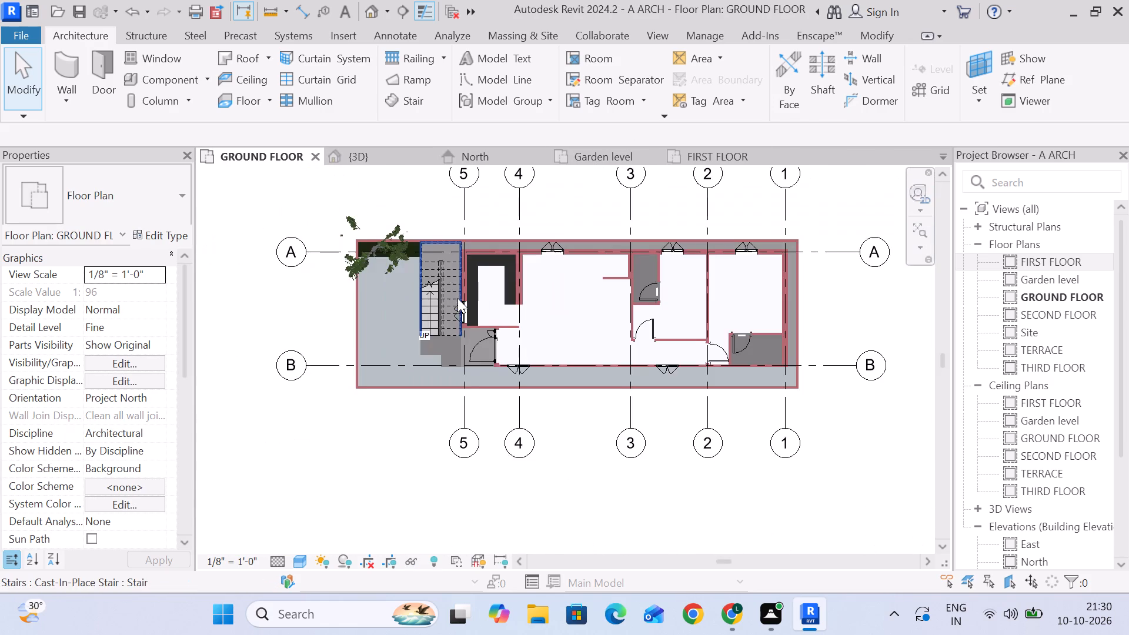
{"action": "scroll", "coordinate": [456, 307], "scroll_direction": "down", "scroll_amount": 2}
{"action": "middle_click_drag", "start_coordinate": [572, 350], "coordinate": [493, 350]}
{"action": "scroll", "coordinate": [620, 319], "scroll_direction": "up", "scroll_amount": 4}
{"action": "scroll", "coordinate": [620, 324], "scroll_direction": "down", "scroll_amount": 2}
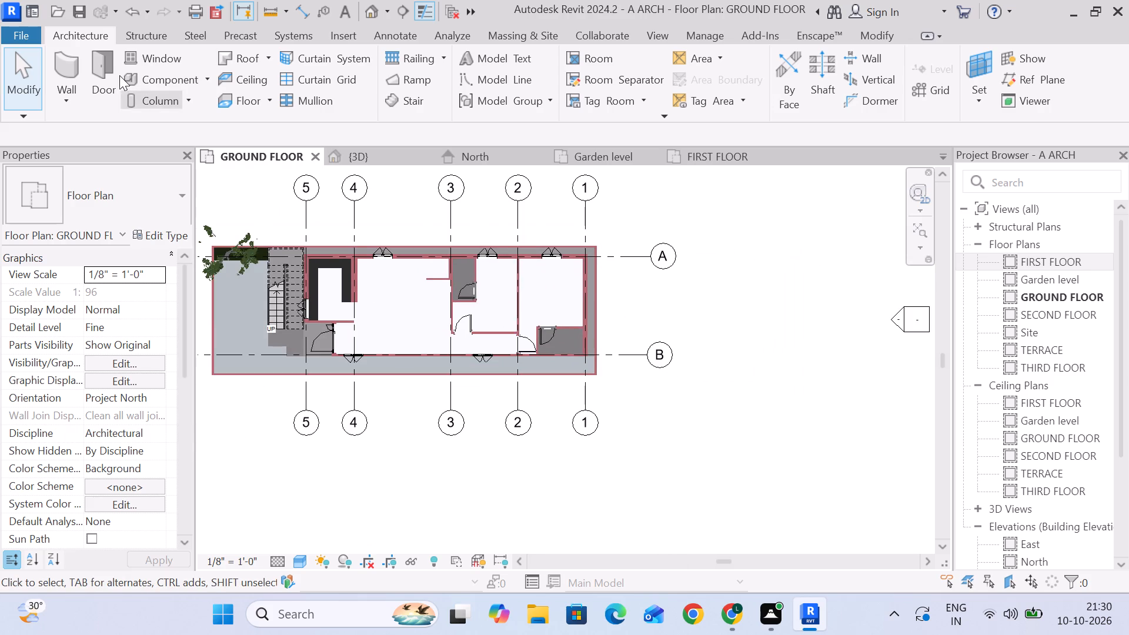
{"action": "scroll", "coordinate": [579, 290], "scroll_direction": "up", "scroll_amount": 1}
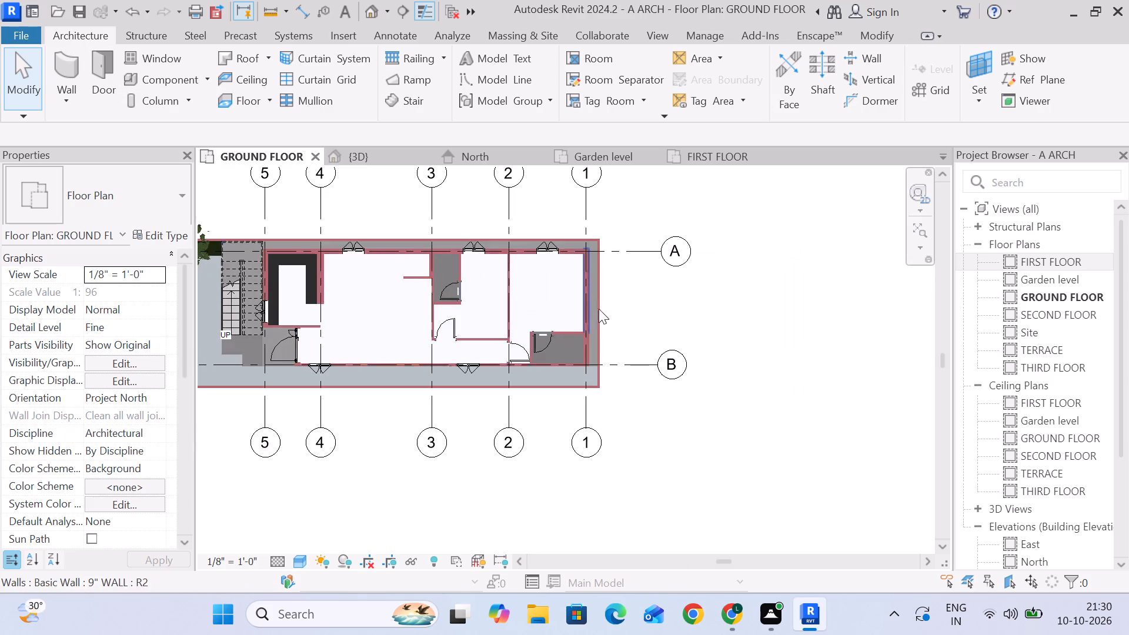
{"action": "middle_click_drag", "start_coordinate": [600, 309], "coordinate": [665, 293]}
{"action": "scroll", "coordinate": [634, 248], "scroll_direction": "up", "scroll_amount": 3}
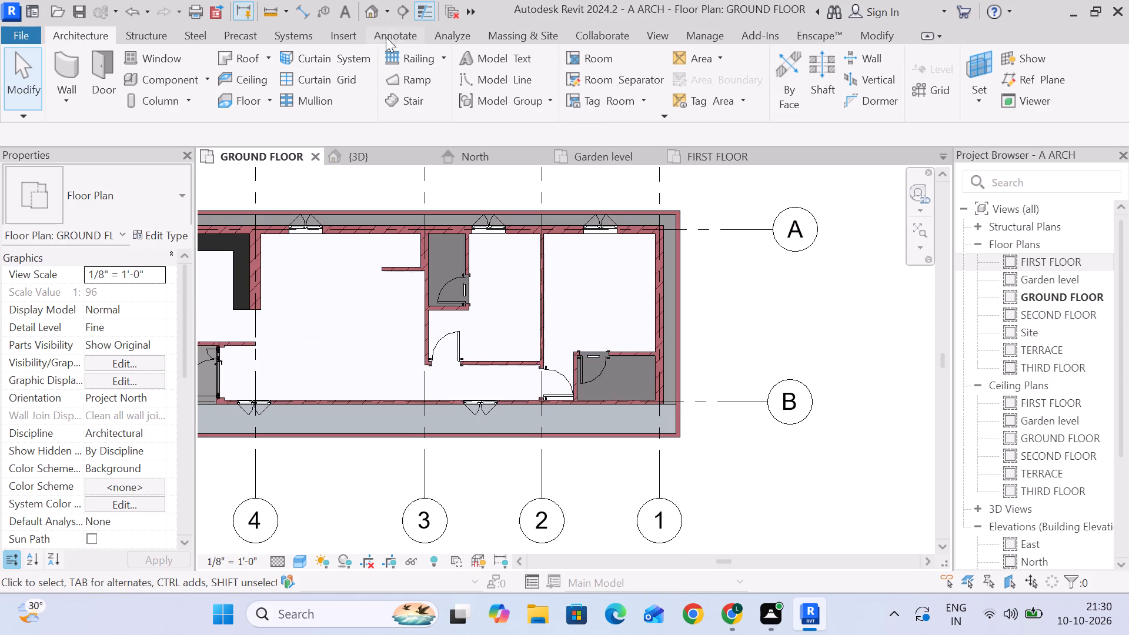
Measure the east room's depth from the north wall's inner face to the partition of the small southeast room using aligned dimensioning.
{"action": "left_click", "coordinate": [390, 35]}
{"action": "left_click", "coordinate": [81, 63]}
{"action": "scroll", "coordinate": [608, 252], "scroll_direction": "up", "scroll_amount": 4}
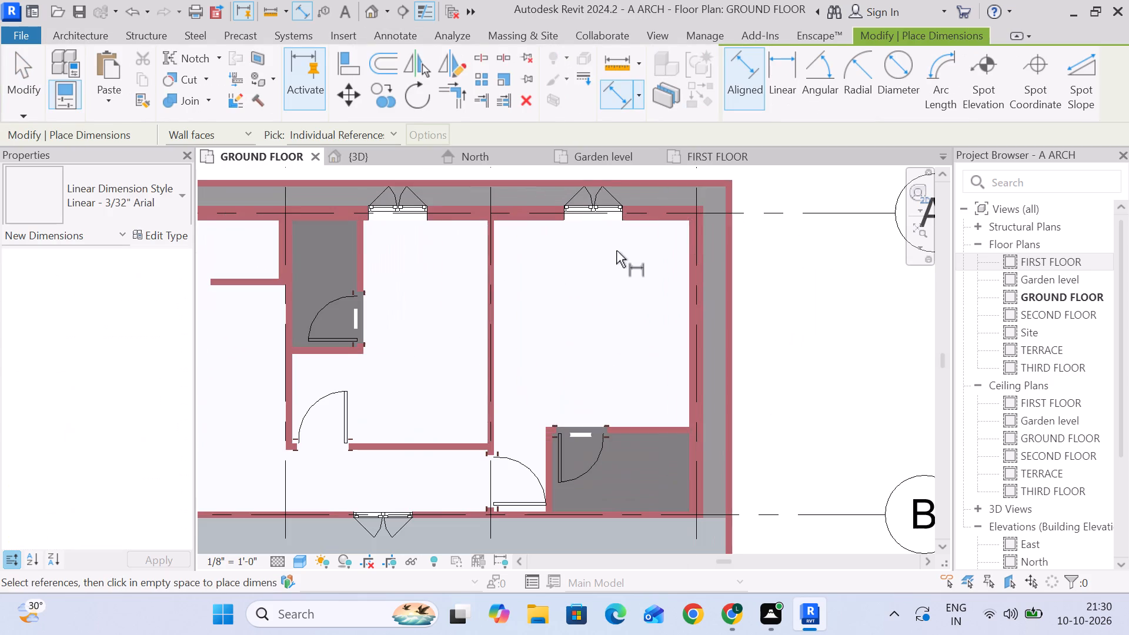
{"action": "left_click", "coordinate": [627, 224]}
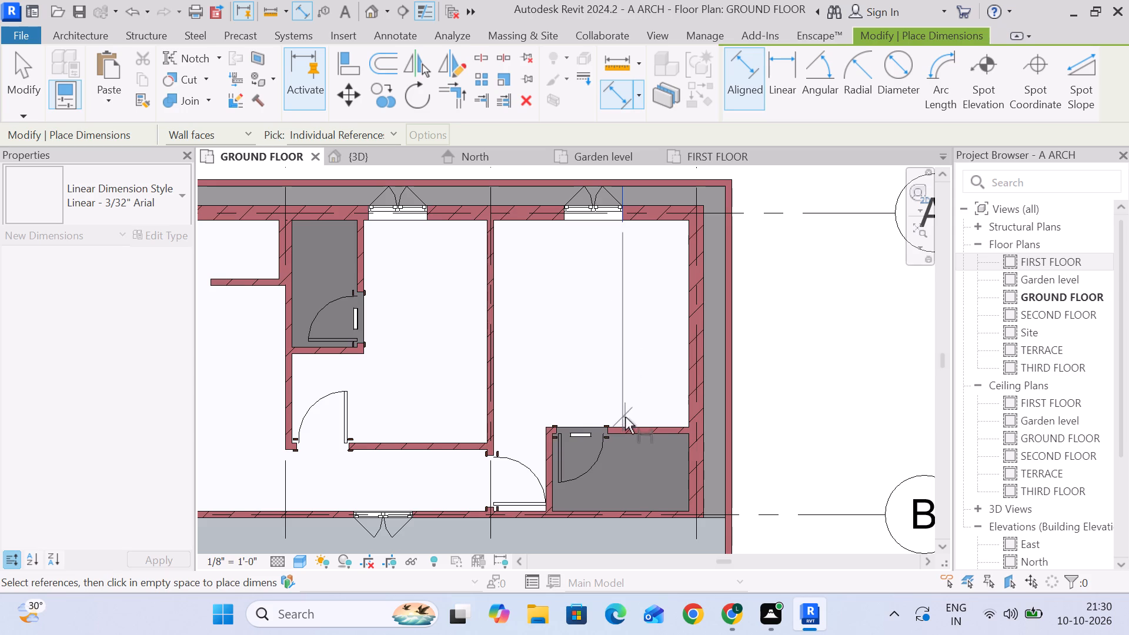
{"action": "left_click", "coordinate": [625, 425]}
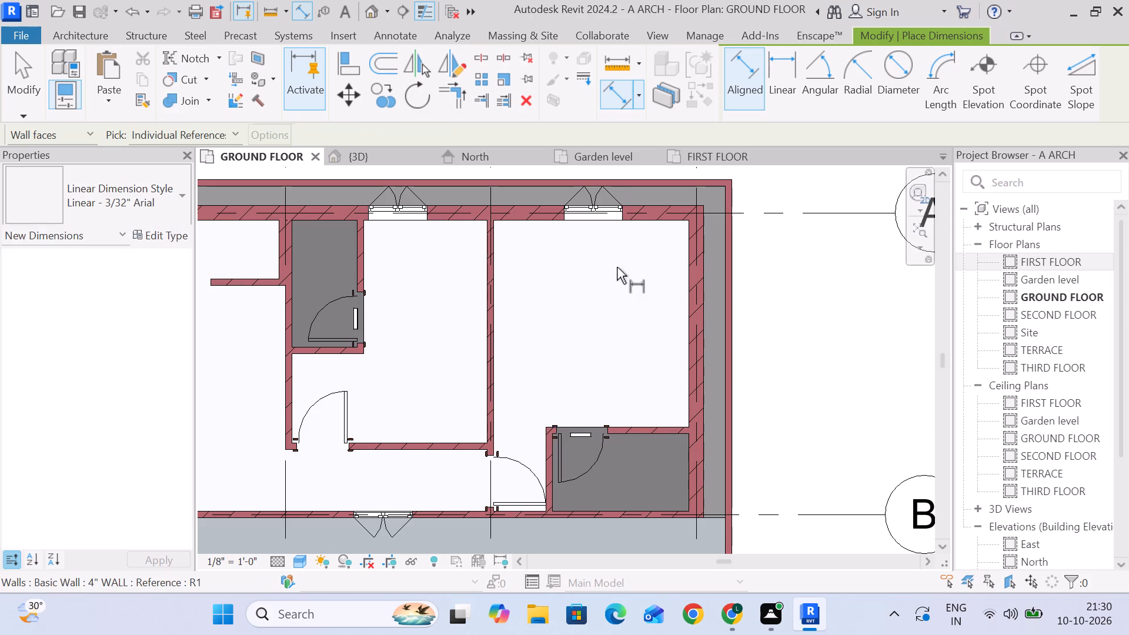
{"action": "left_click", "coordinate": [644, 220]}
{"action": "left_click", "coordinate": [652, 425]}
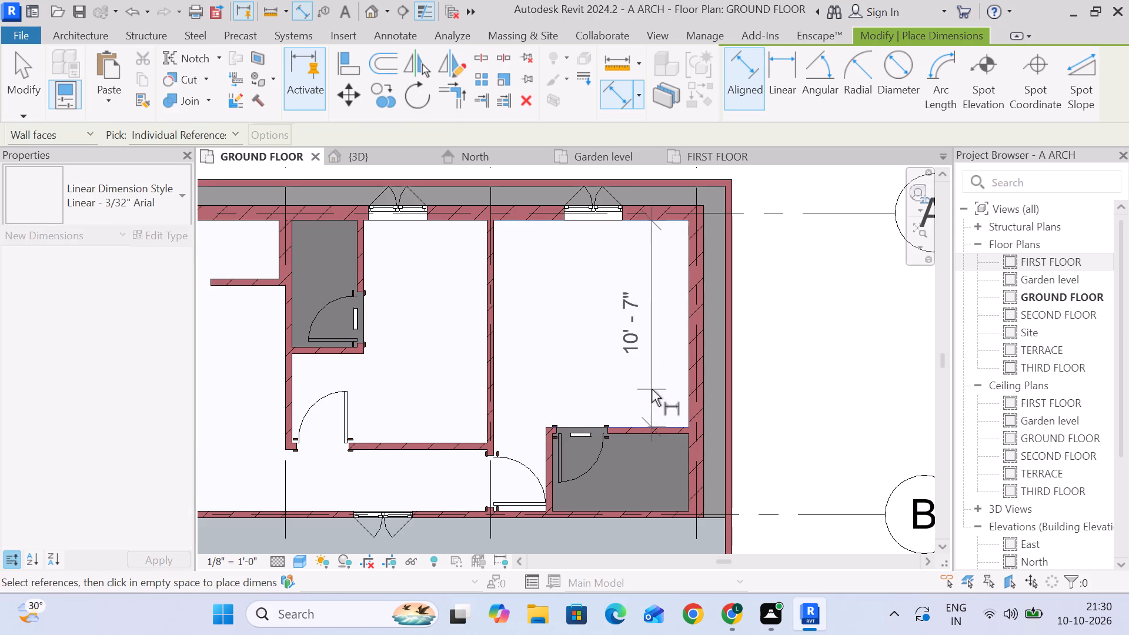
{"action": "key", "text": "Escape"}
Measure the depth between the south and north walls at the east end with an aligned dimension, and delete that dimension.
{"action": "left_click", "coordinate": [653, 508]}
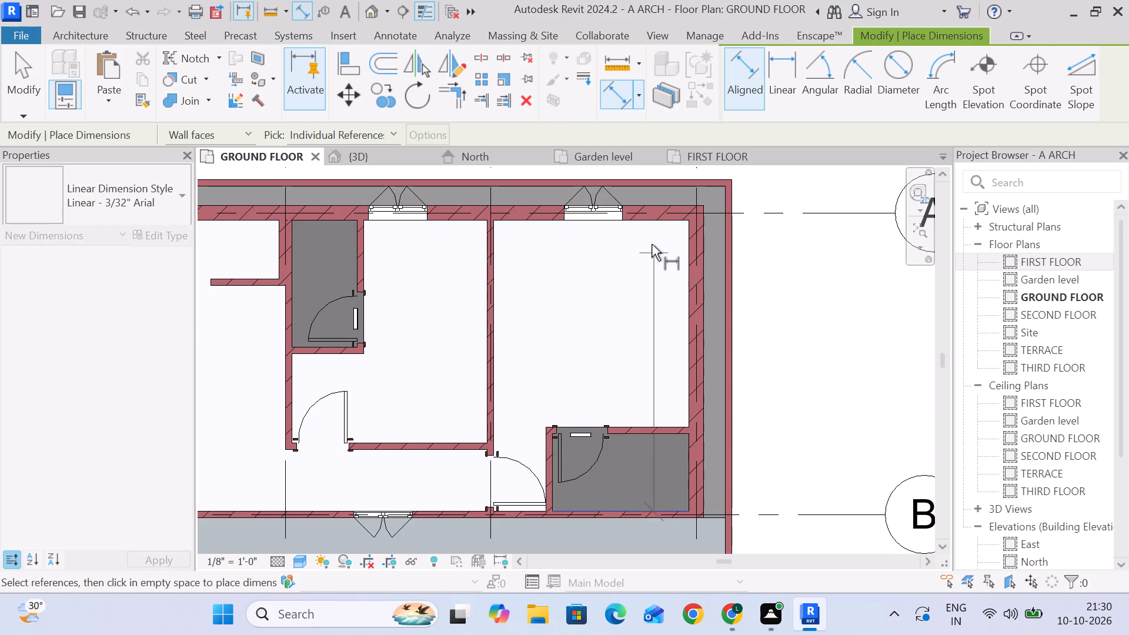
{"action": "left_click", "coordinate": [654, 221]}
{"action": "left_click", "coordinate": [655, 253]}
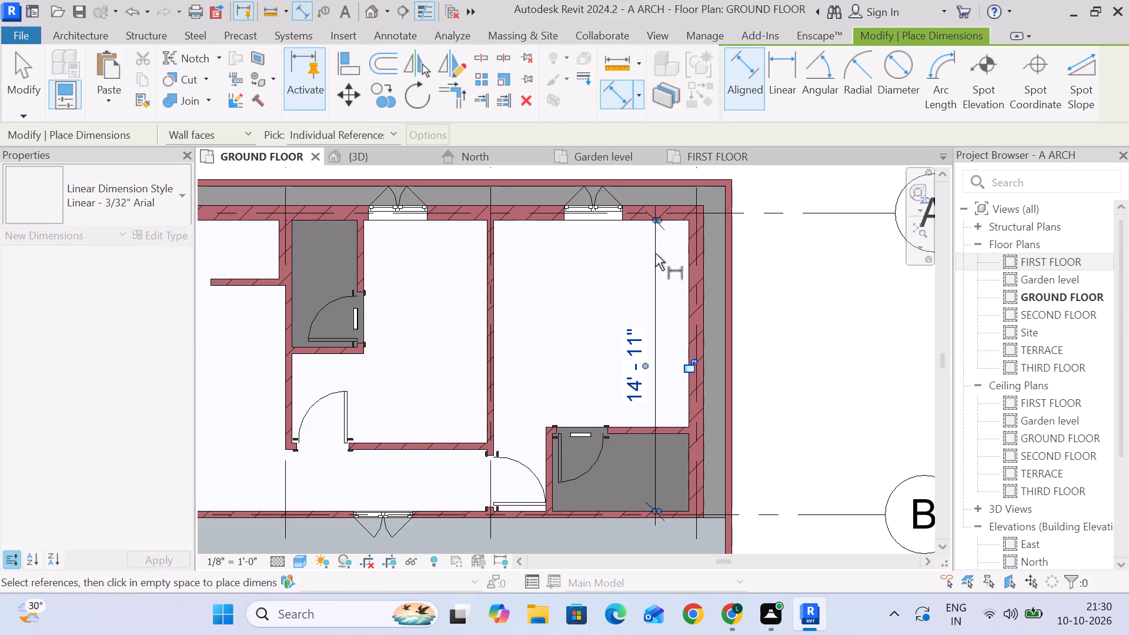
{"action": "key", "text": "Escape"}
{"action": "key", "text": "Escape"}
{"action": "left_click", "coordinate": [655, 259]}
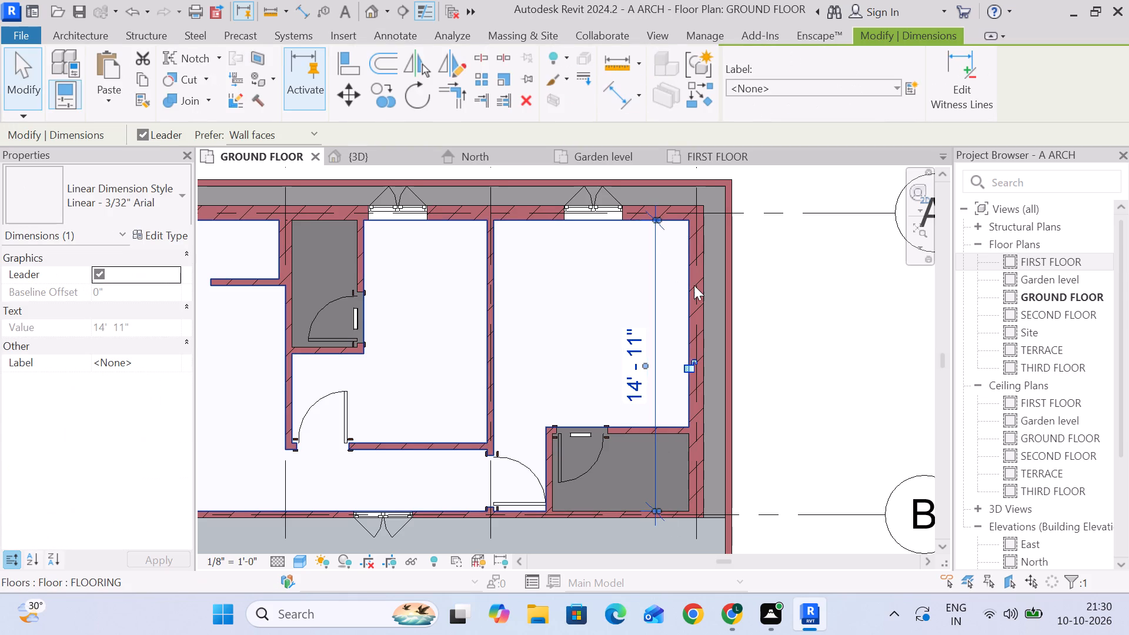
{"action": "key", "text": "Delete"}
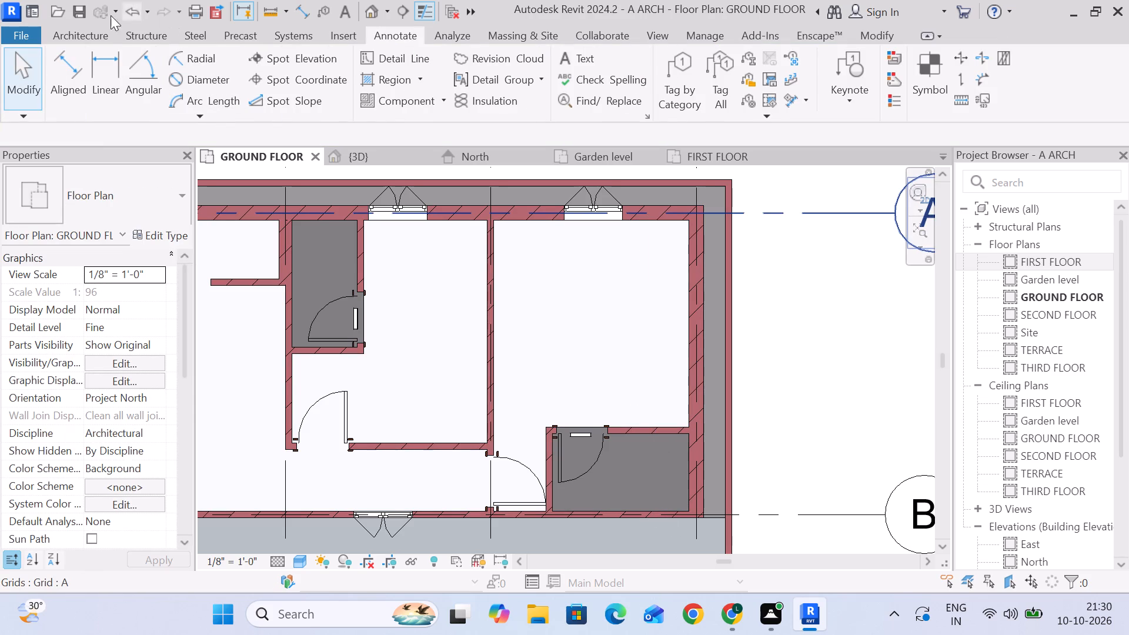
Create an architectural rectangular column type named 9" X 12" by duplicating the 24" x 24" type.
{"action": "left_click", "coordinate": [83, 31]}
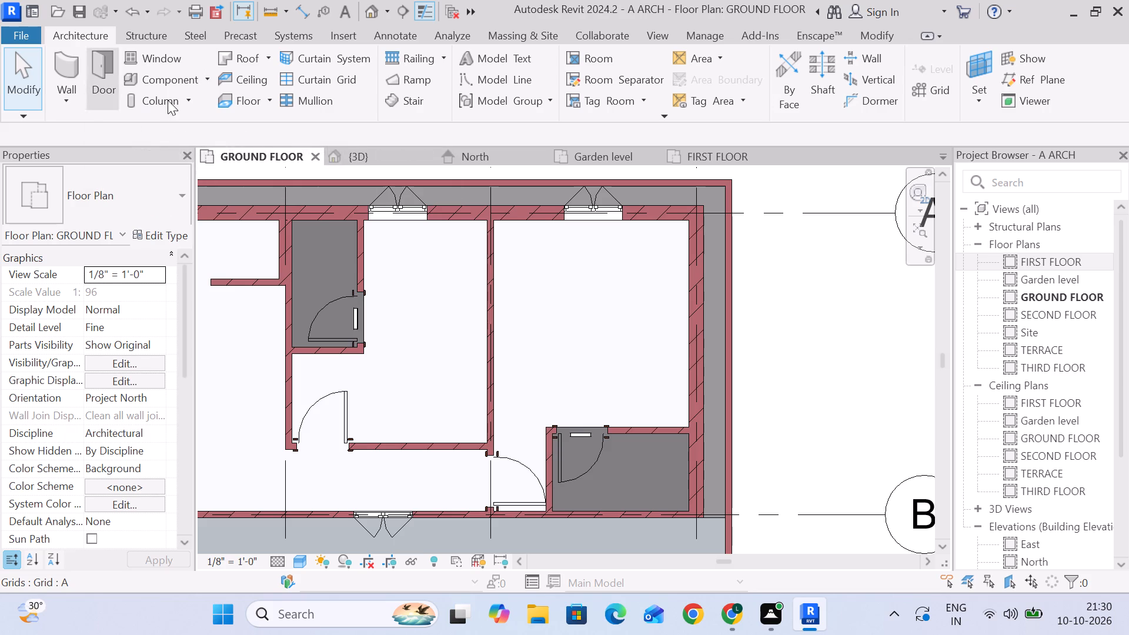
{"action": "left_click", "coordinate": [186, 100]}
{"action": "left_click", "coordinate": [190, 155]}
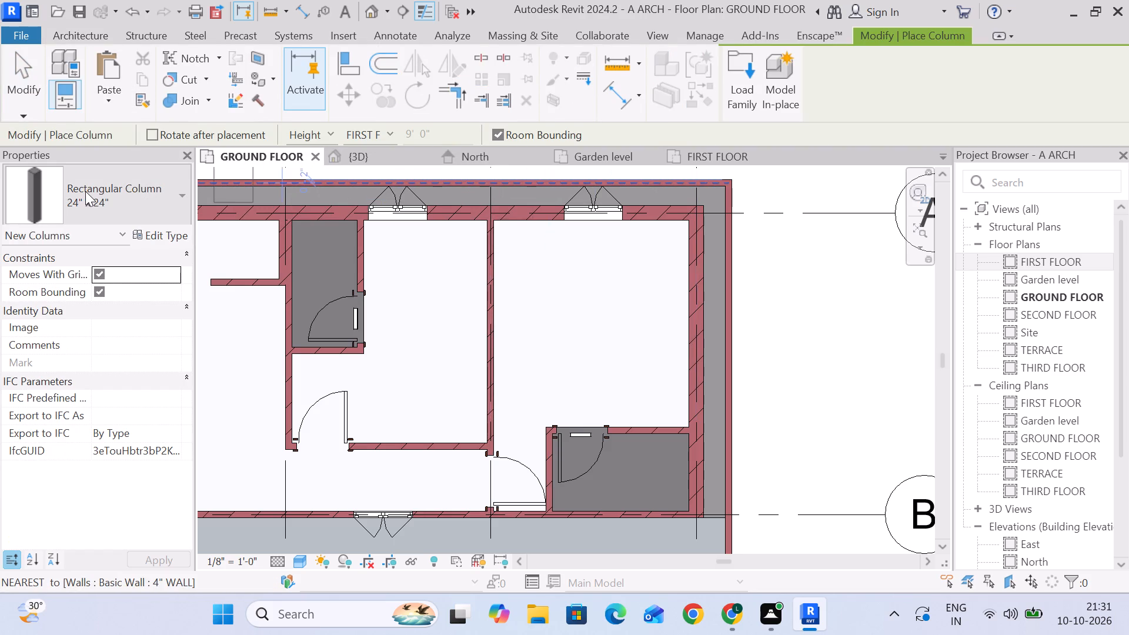
{"action": "left_click", "coordinate": [107, 190]}
{"action": "left_click", "coordinate": [107, 191]}
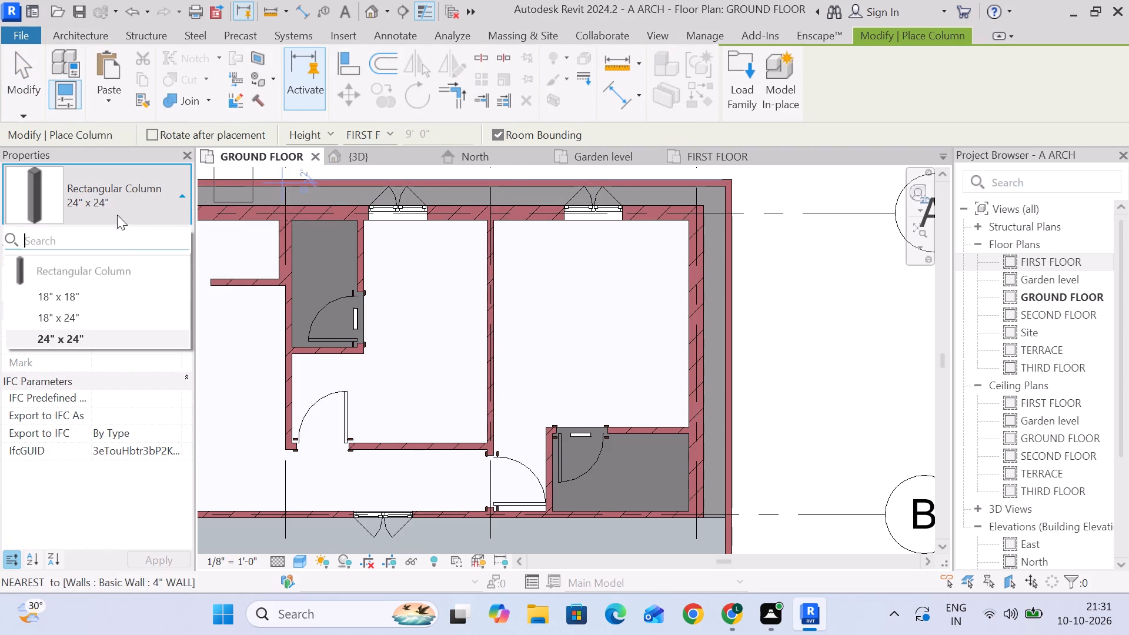
{"action": "left_click", "coordinate": [129, 212]}
{"action": "left_click", "coordinate": [146, 232]}
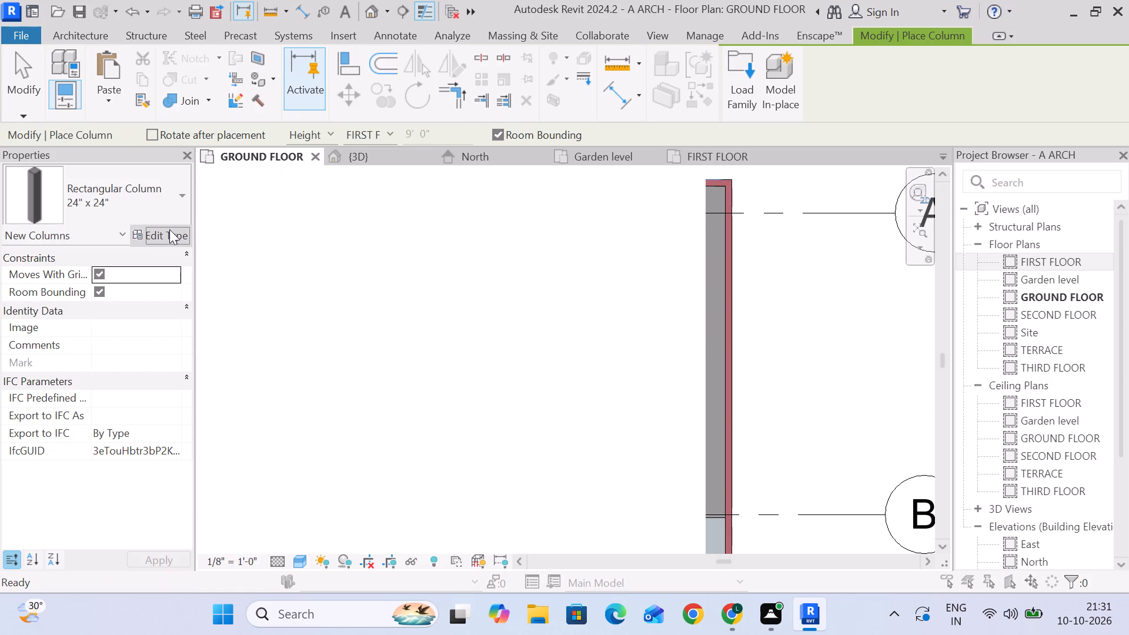
{"action": "left_click", "coordinate": [360, 77]}
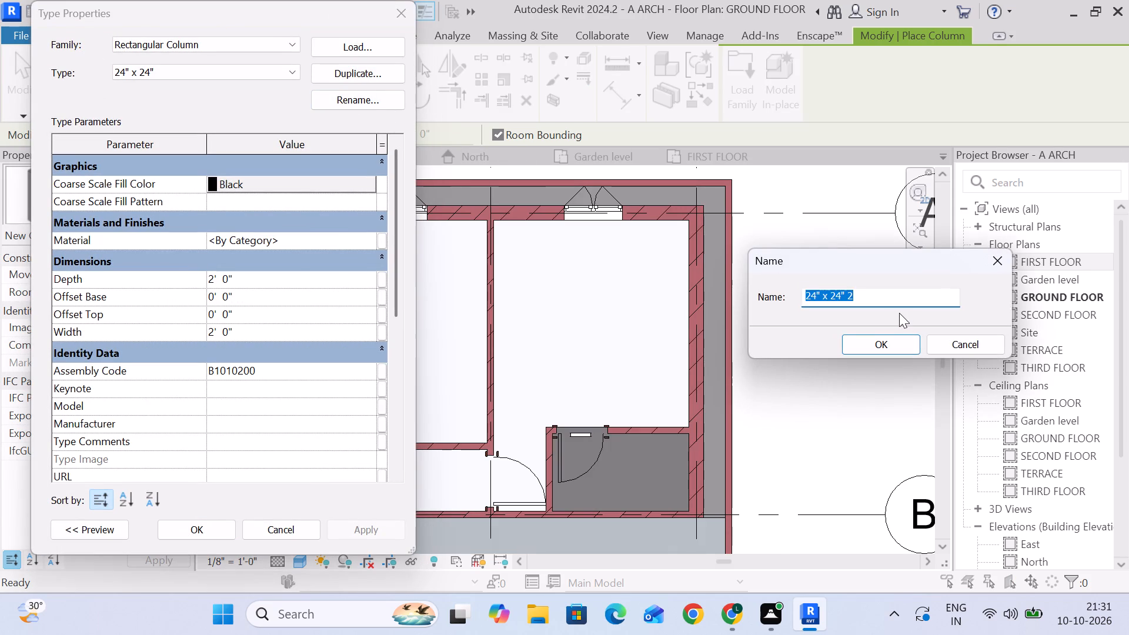
{"action": "type", "text": "12"}
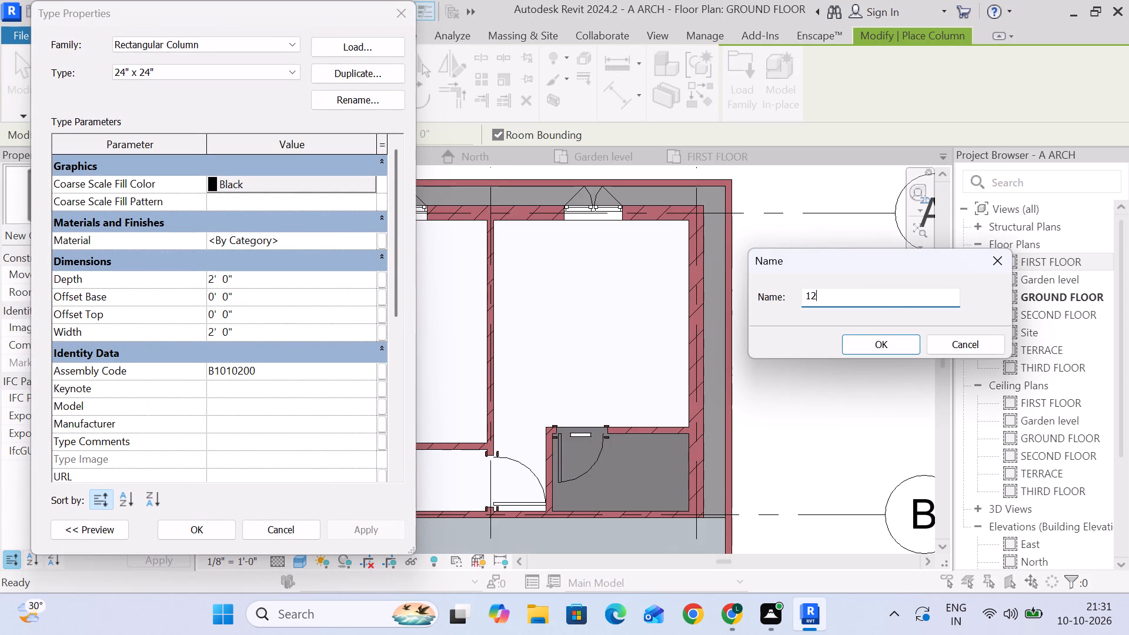
{"action": "key", "text": "BackSpace"}
{"action": "key", "text": "BackSpace"}
{"action": "type", "text": "9\""}
{"action": "key", "text": "BackSpace"}
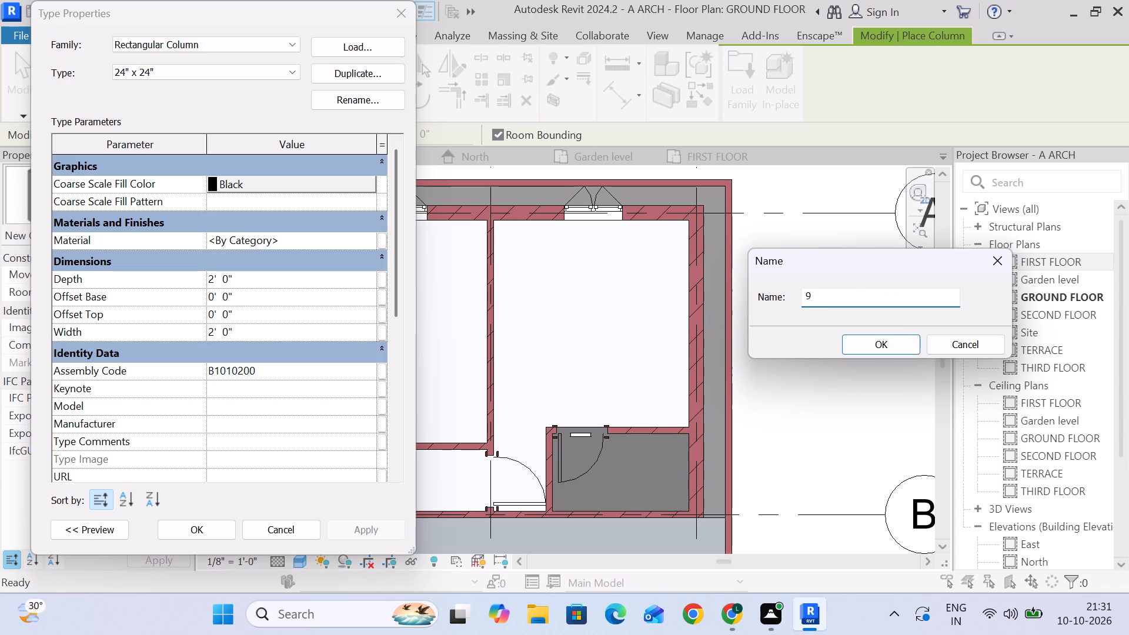
{"action": "key", "text": "shift+quotedbl"}
{"action": "key", "text": "space"}
{"action": "type", "text": "X"}
{"action": "key", "text": "space"}
{"action": "type", "text": "12"}
{"action": "key", "text": "shift+quotedbl"}
{"action": "key", "text": "Return"}
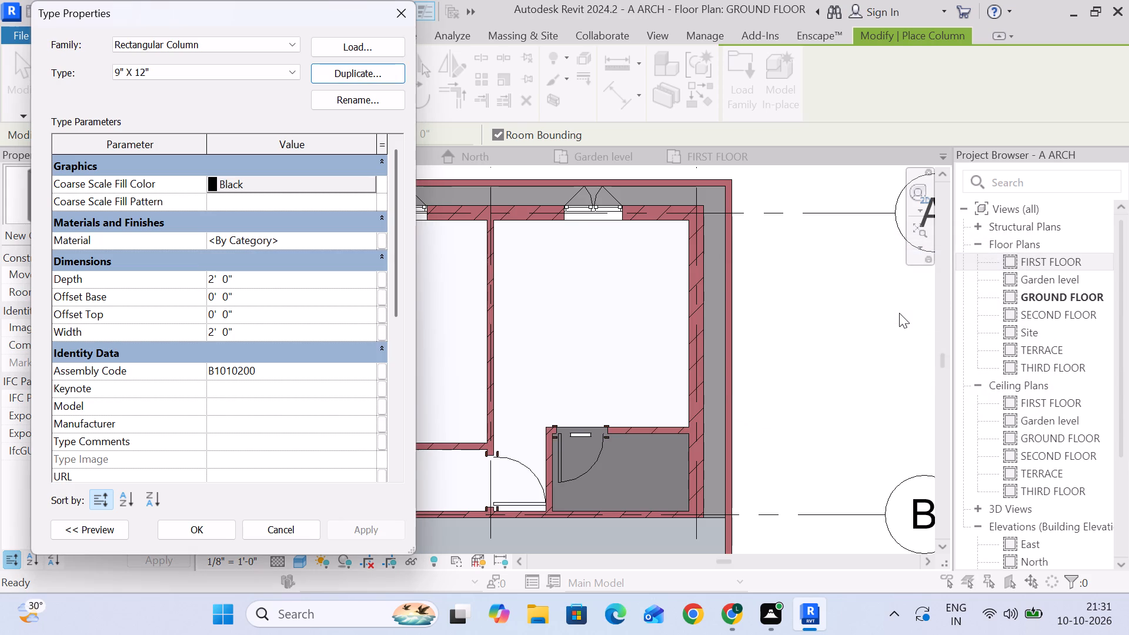
{"action": "left_click", "coordinate": [208, 532]}
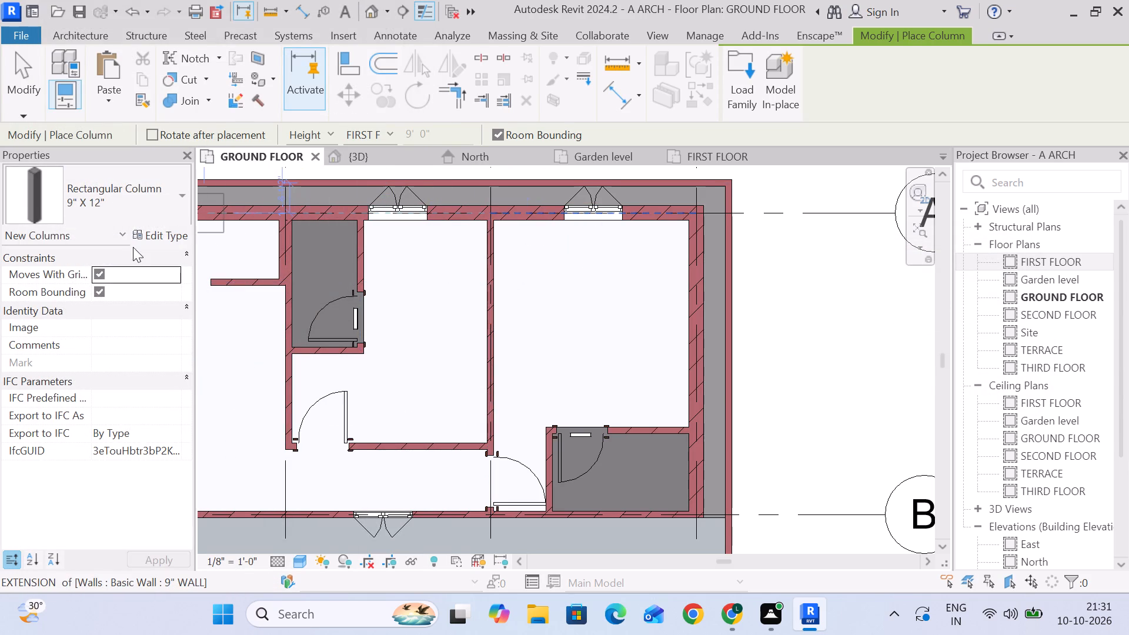
Set the 9" X 12" column type's depth to 9" and width to 12".
{"action": "left_click", "coordinate": [146, 235]}
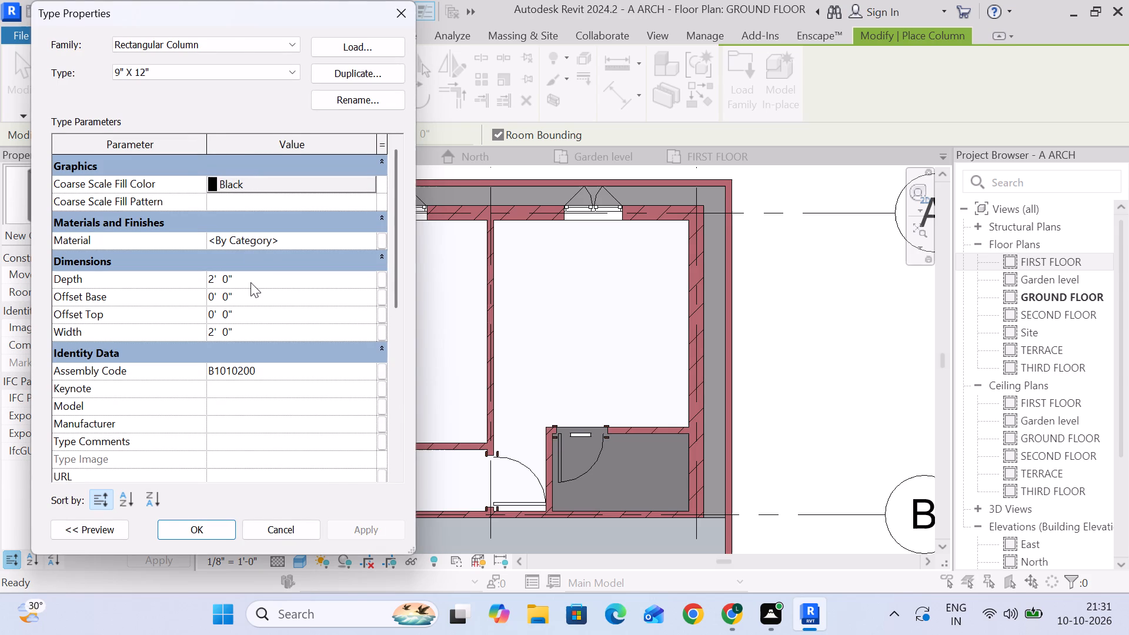
{"action": "left_click", "coordinate": [261, 283]}
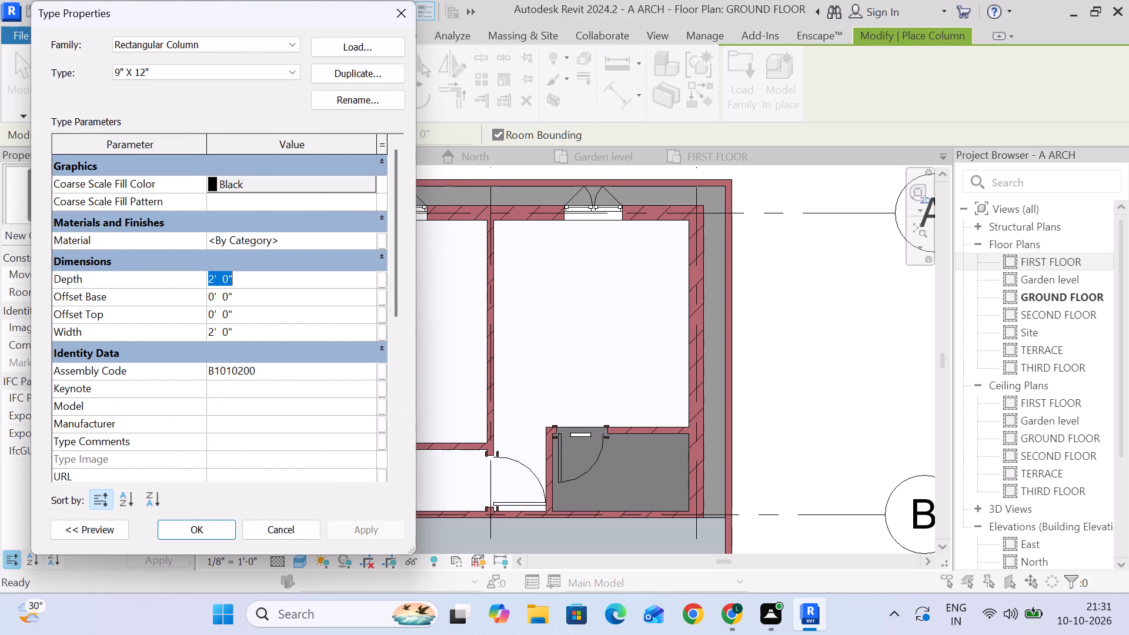
{"action": "type", "text": "9\""}
{"action": "key", "text": "Return"}
{"action": "left_click", "coordinate": [267, 331]}
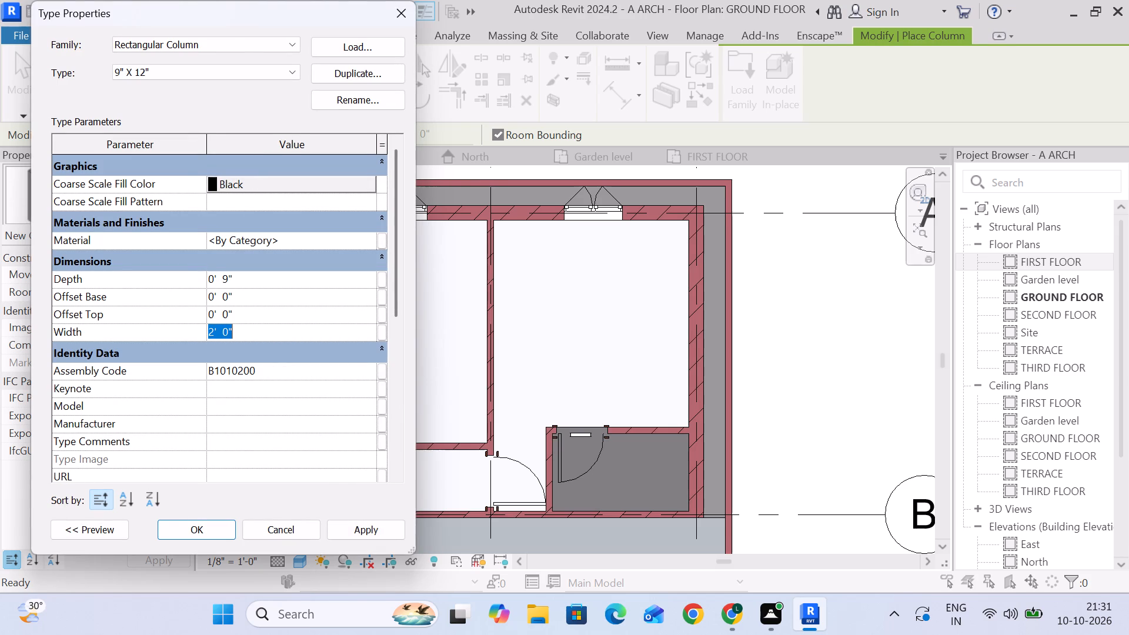
{"action": "type", "text": "12\""}
{"action": "key", "text": "Return"}
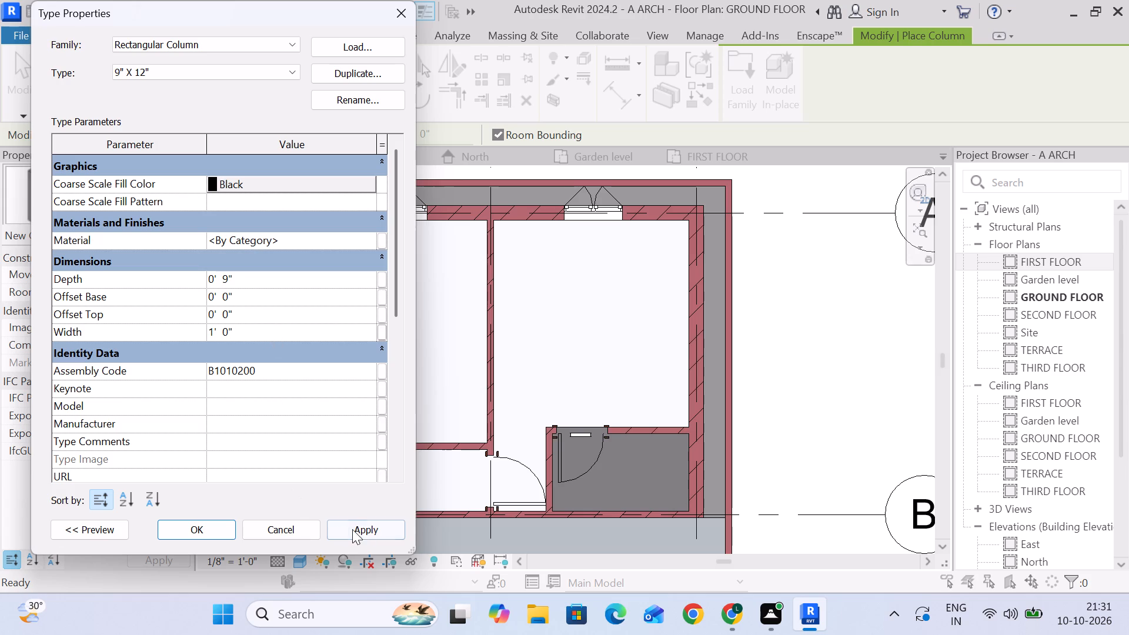
{"action": "left_click", "coordinate": [362, 530]}
{"action": "left_click", "coordinate": [215, 530]}
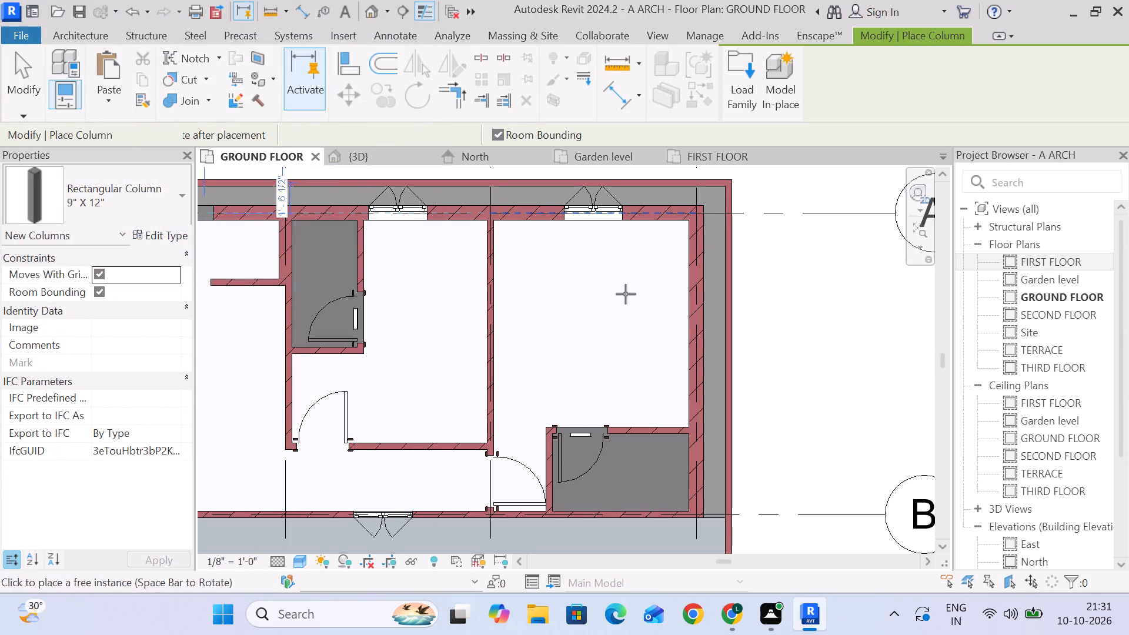
Rotate the 9" X 12" column upright and place one outside the east wall, about 3'-3" east of grid 1 and 10 1/2" south of grid A.
{"action": "scroll", "coordinate": [631, 282], "scroll_direction": "up", "scroll_amount": 3}
{"action": "scroll", "coordinate": [635, 280], "scroll_direction": "down", "scroll_amount": 2}
{"action": "key", "text": "space"}
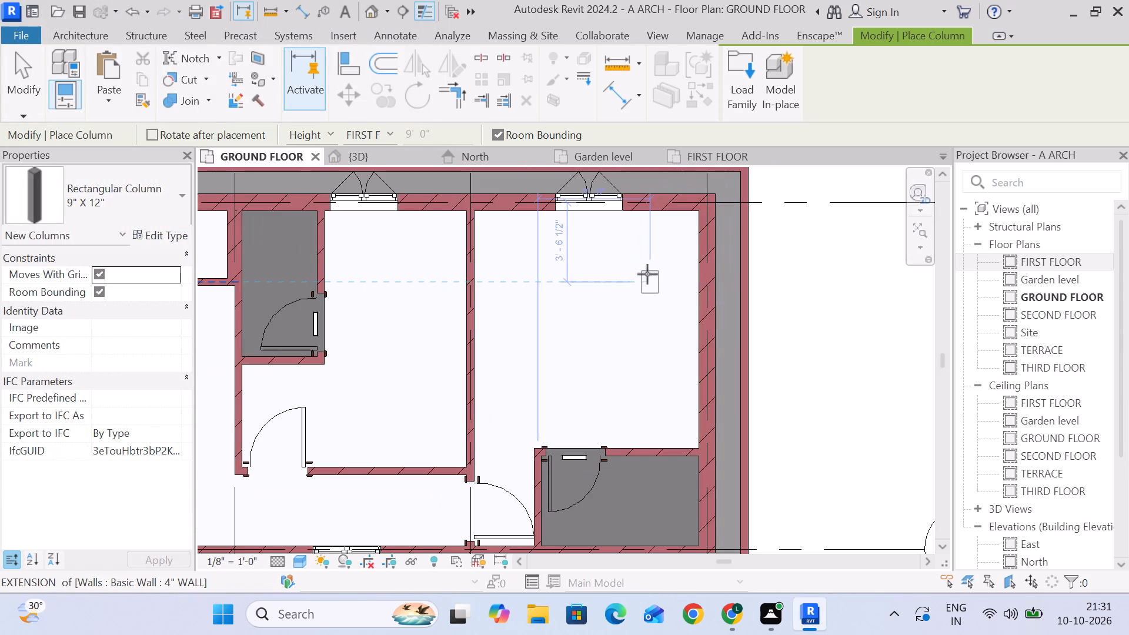
{"action": "scroll", "coordinate": [728, 203], "scroll_direction": "up", "scroll_amount": 2}
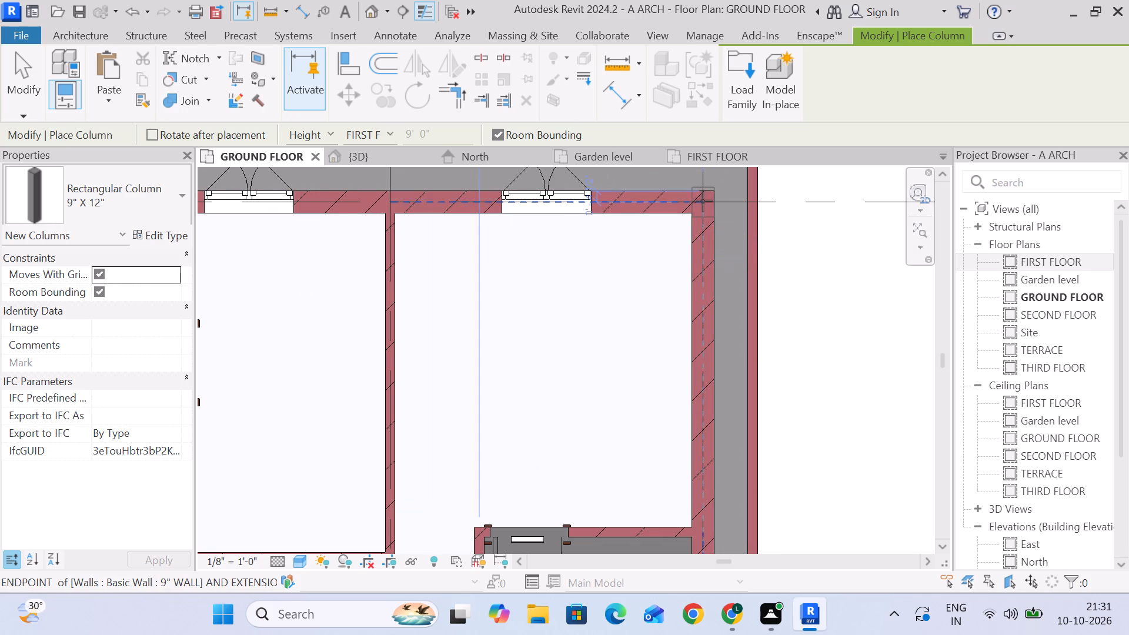
{"action": "scroll", "coordinate": [702, 202], "scroll_direction": "up", "scroll_amount": 6}
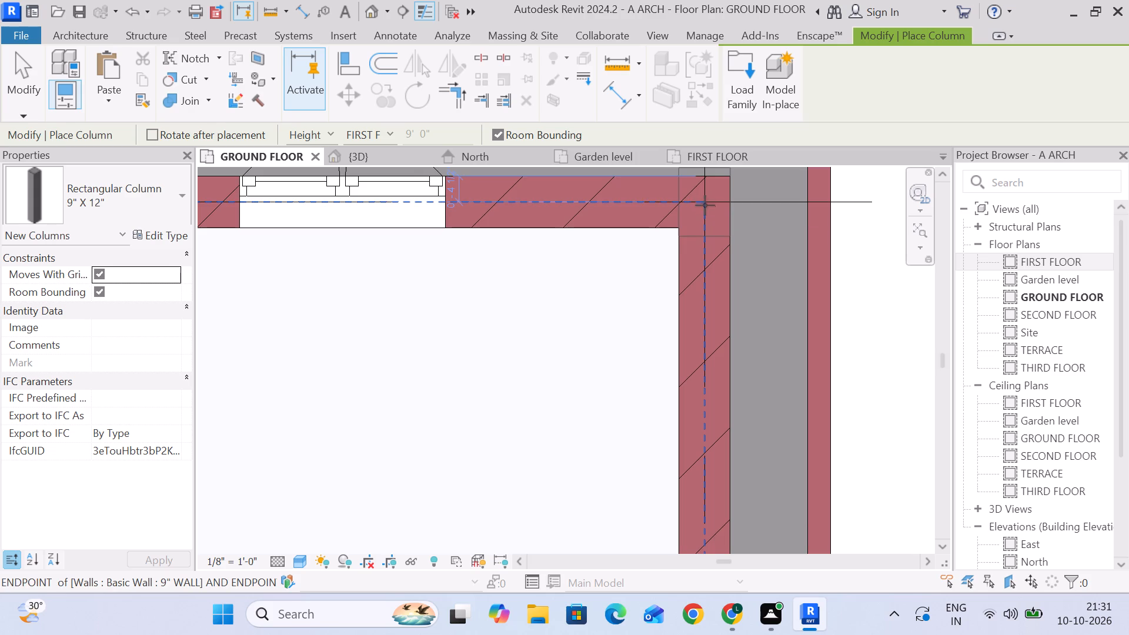
{"action": "scroll", "coordinate": [705, 213], "scroll_direction": "down", "scroll_amount": 4}
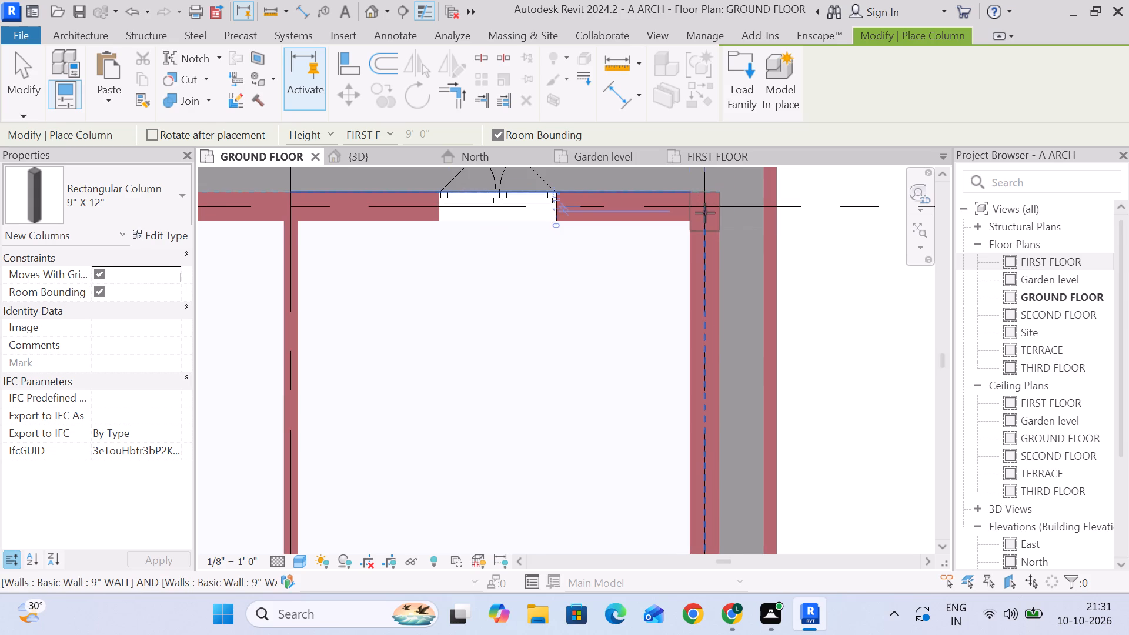
{"action": "left_click", "coordinate": [831, 247]}
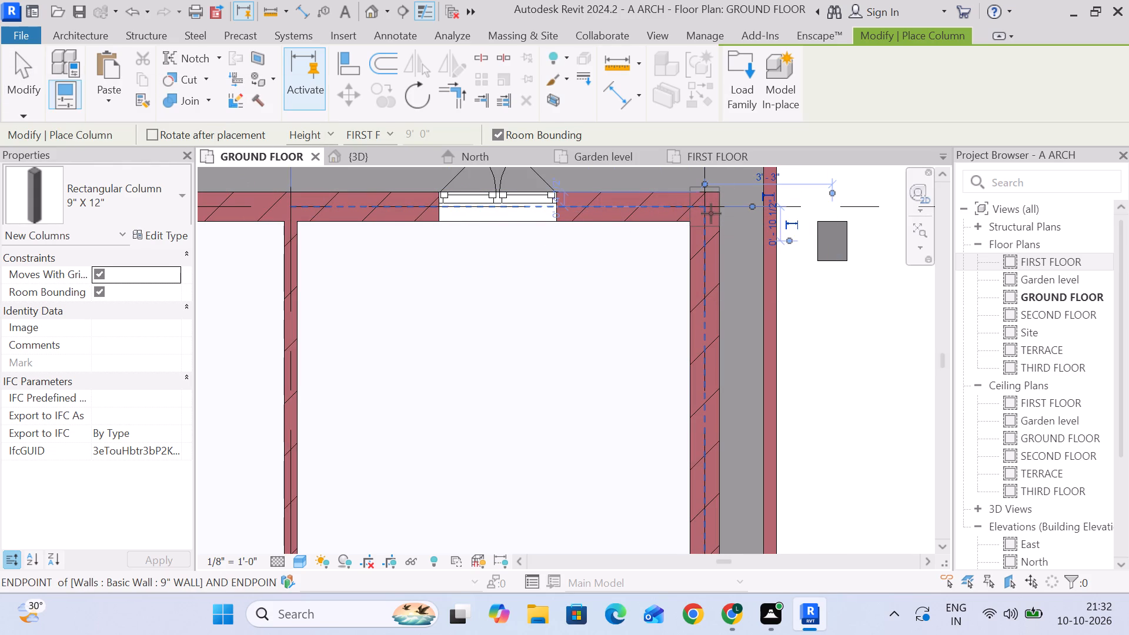
Place upright 9" X 12" columns at the intersections of grid line A with grid lines 1 and 2.
{"action": "scroll", "coordinate": [709, 212], "scroll_direction": "up", "scroll_amount": 5}
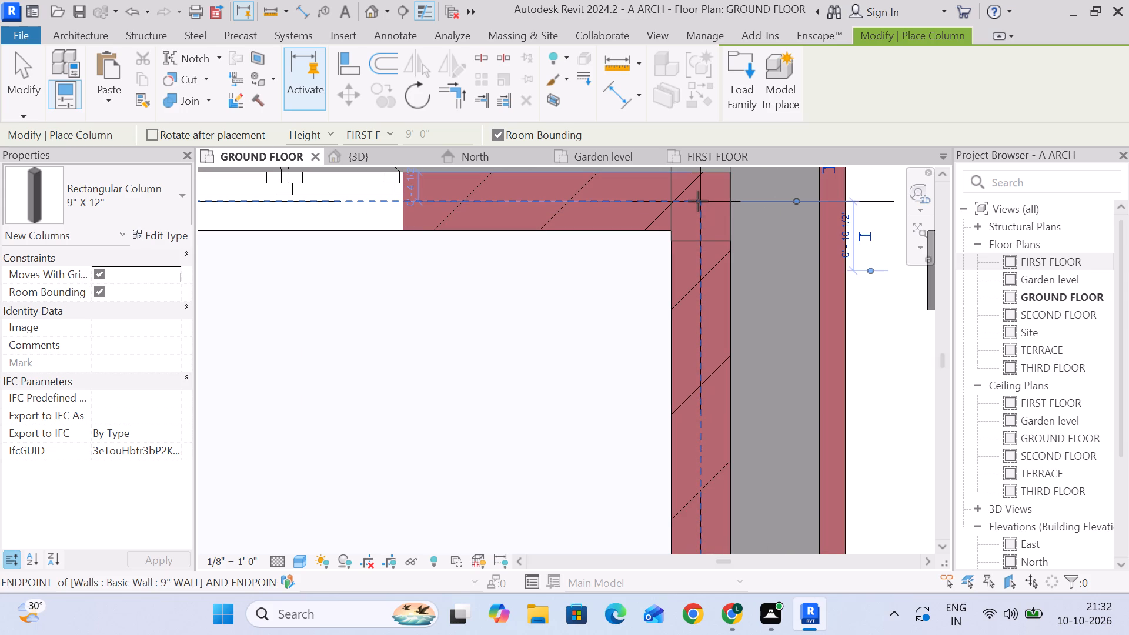
{"action": "left_click", "coordinate": [698, 201]}
{"action": "scroll", "coordinate": [705, 232], "scroll_direction": "down", "scroll_amount": 3}
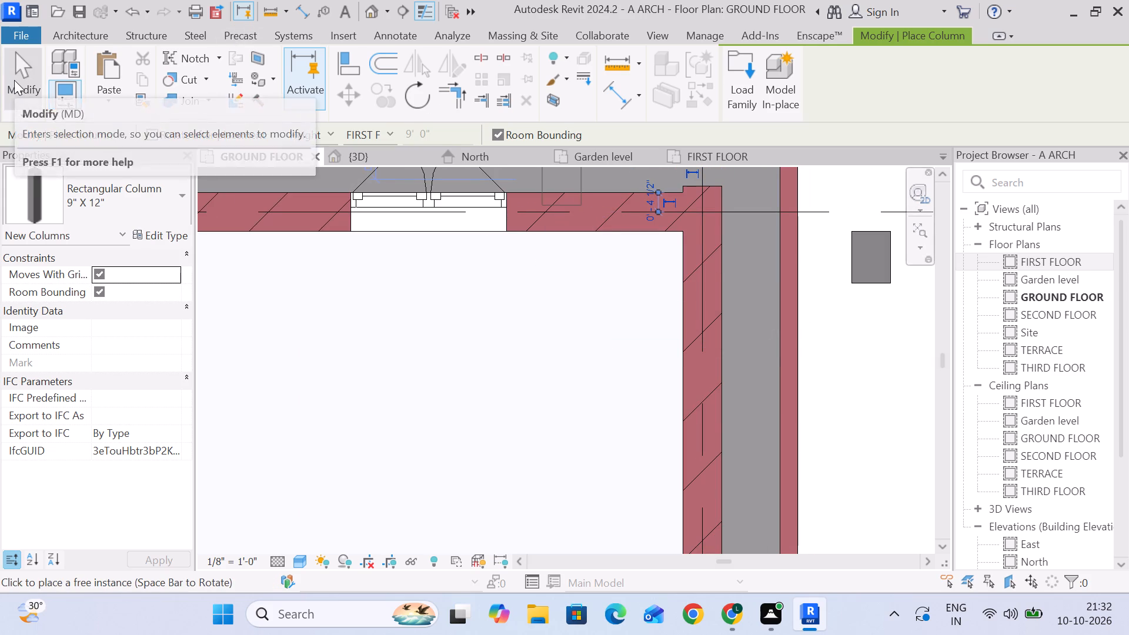
{"action": "scroll", "coordinate": [398, 343], "scroll_direction": "down", "scroll_amount": 6}
{"action": "middle_click_drag", "start_coordinate": [413, 342], "coordinate": [587, 329]}
{"action": "scroll", "coordinate": [465, 283], "scroll_direction": "up", "scroll_amount": 1}
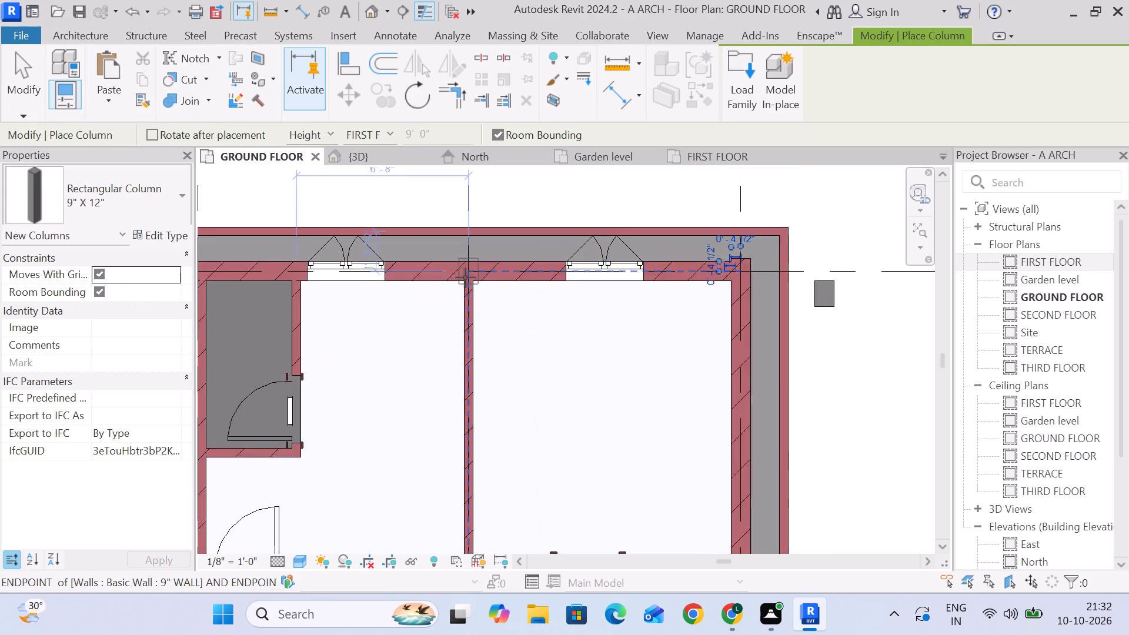
{"action": "scroll", "coordinate": [465, 278], "scroll_direction": "up", "scroll_amount": 3}
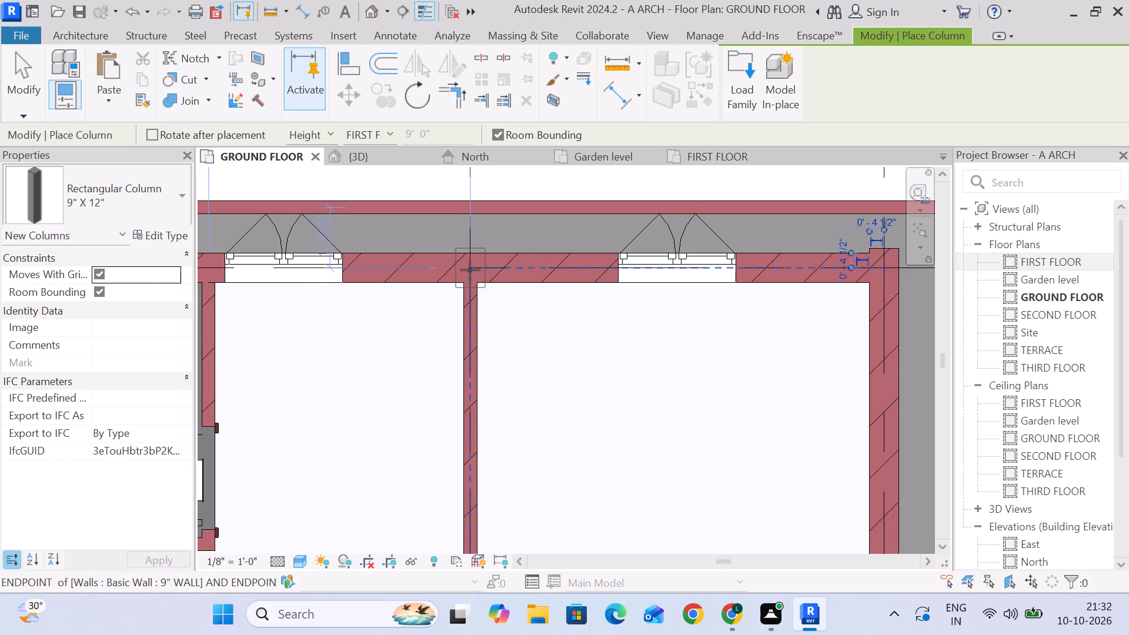
{"action": "left_click", "coordinate": [470, 270]}
{"action": "scroll", "coordinate": [480, 329], "scroll_direction": "down", "scroll_amount": 4}
Place upright 9" X 12" columns at the intersections of grid line A with grid lines 3, 4 and 5.
{"action": "middle_click_drag", "start_coordinate": [439, 342], "coordinate": [636, 317]}
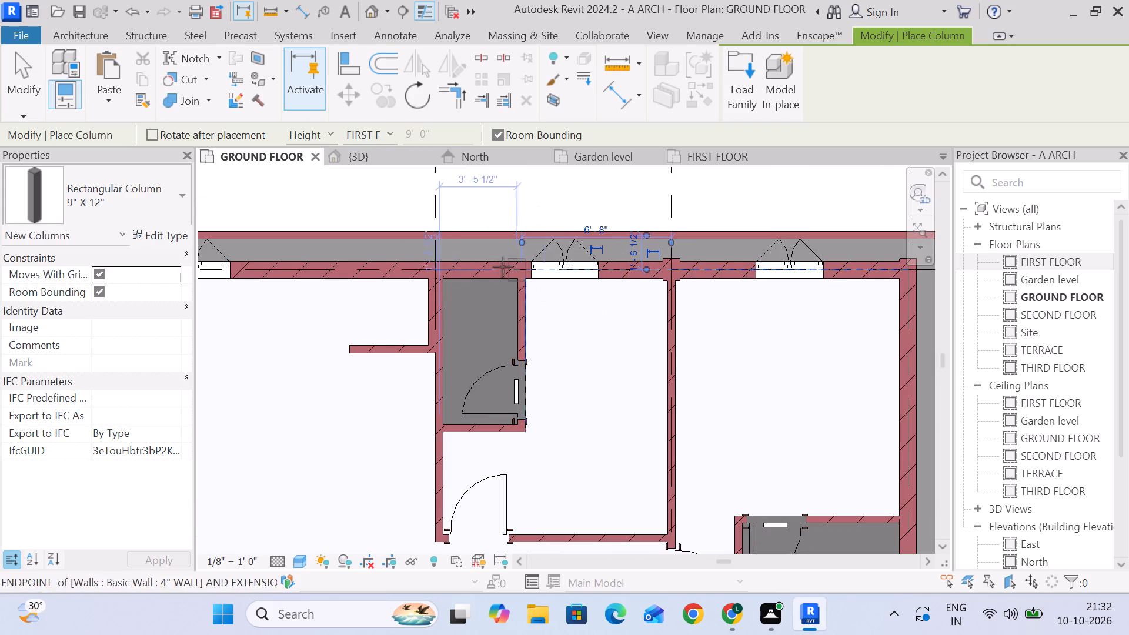
{"action": "scroll", "coordinate": [527, 268], "scroll_direction": "up", "scroll_amount": 3}
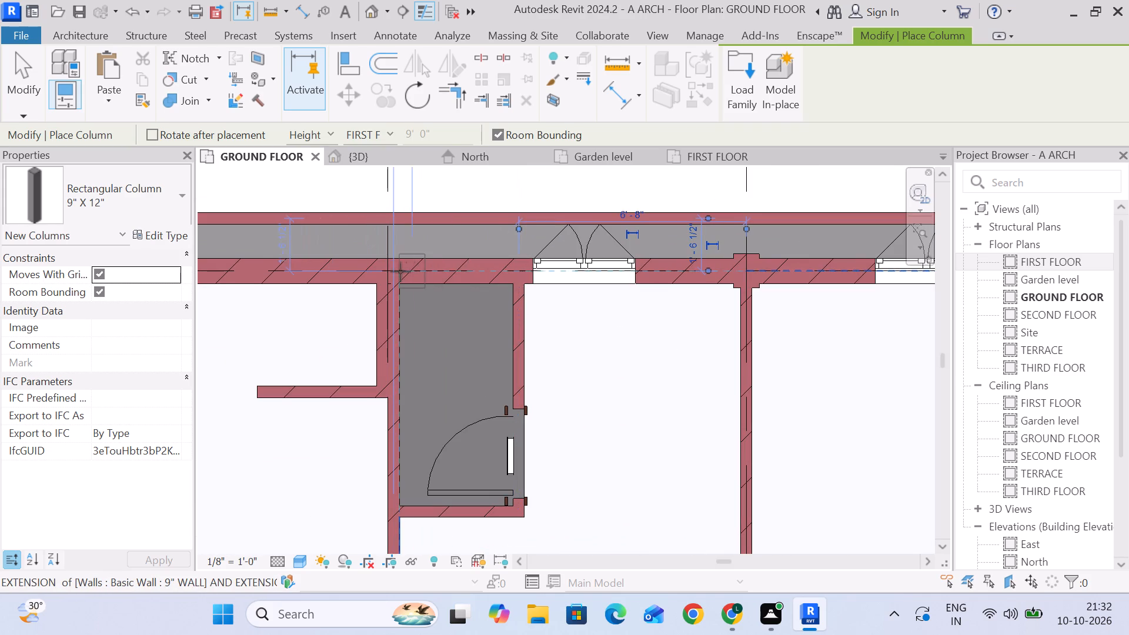
{"action": "left_click", "coordinate": [385, 271]}
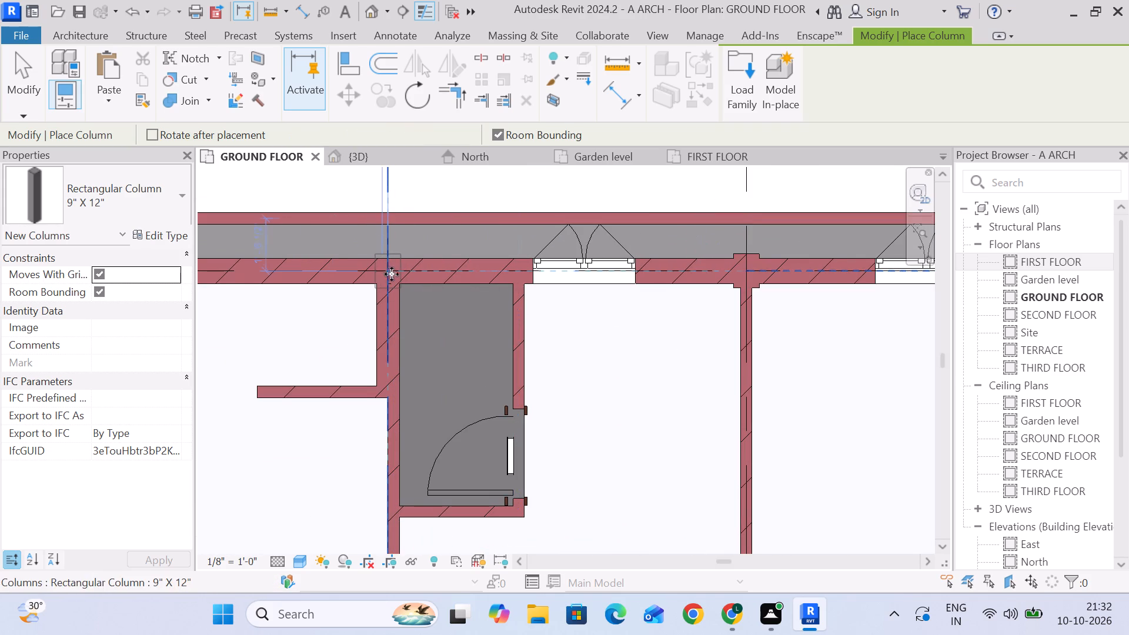
{"action": "middle_click_drag", "start_coordinate": [366, 335], "coordinate": [660, 293]}
{"action": "scroll", "coordinate": [655, 294], "scroll_direction": "down", "scroll_amount": 5}
{"action": "scroll", "coordinate": [380, 259], "scroll_direction": "up", "scroll_amount": 3}
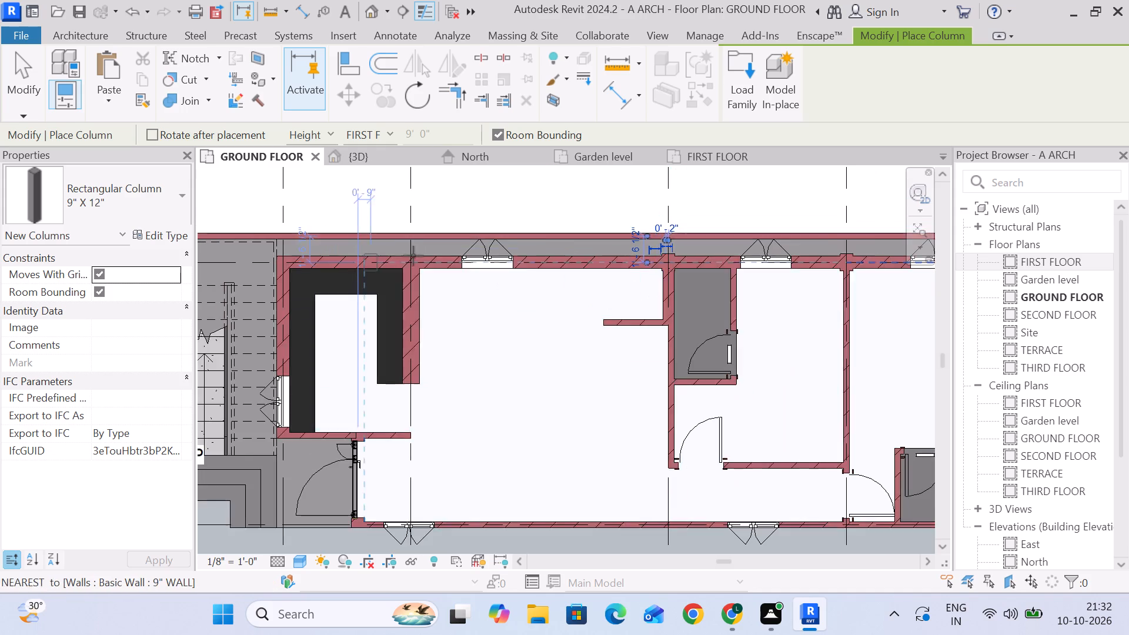
{"action": "scroll", "coordinate": [413, 256], "scroll_direction": "up", "scroll_amount": 1}
{"action": "left_click", "coordinate": [418, 266]}
{"action": "middle_click_drag", "start_coordinate": [396, 318], "coordinate": [404, 318]}
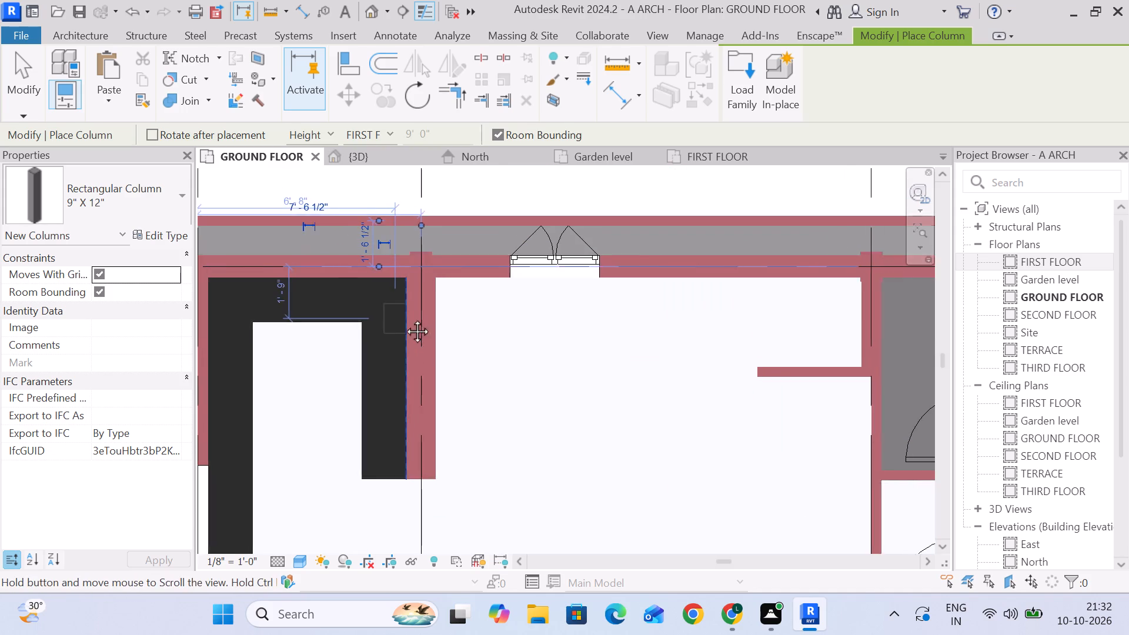
{"action": "middle_click_drag", "start_coordinate": [404, 318], "coordinate": [787, 320]}
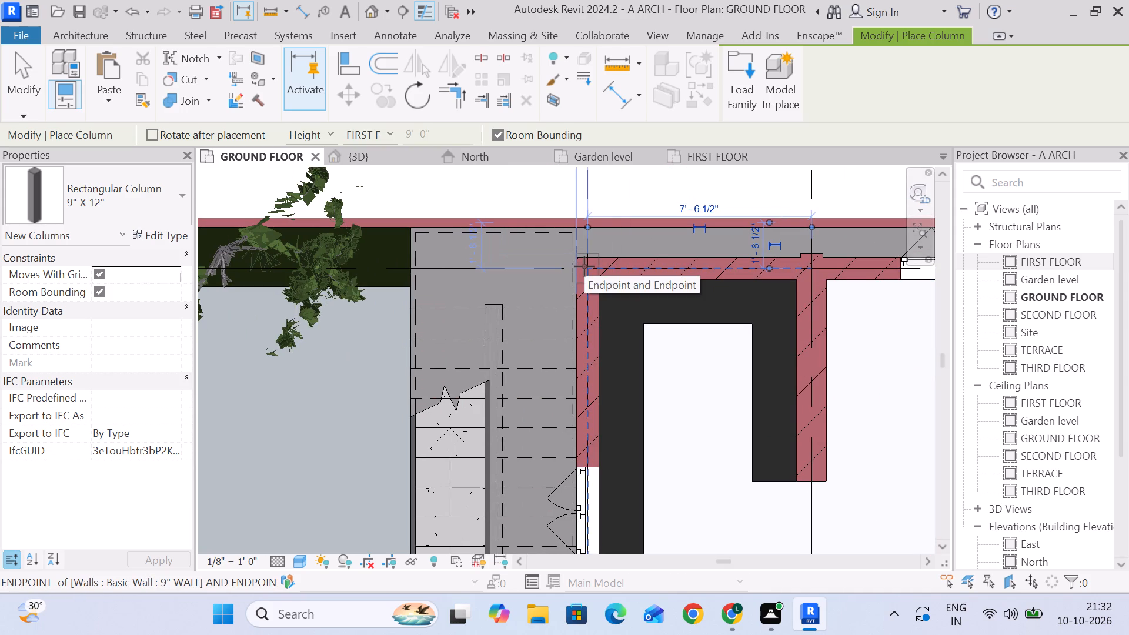
{"action": "left_click", "coordinate": [586, 268]}
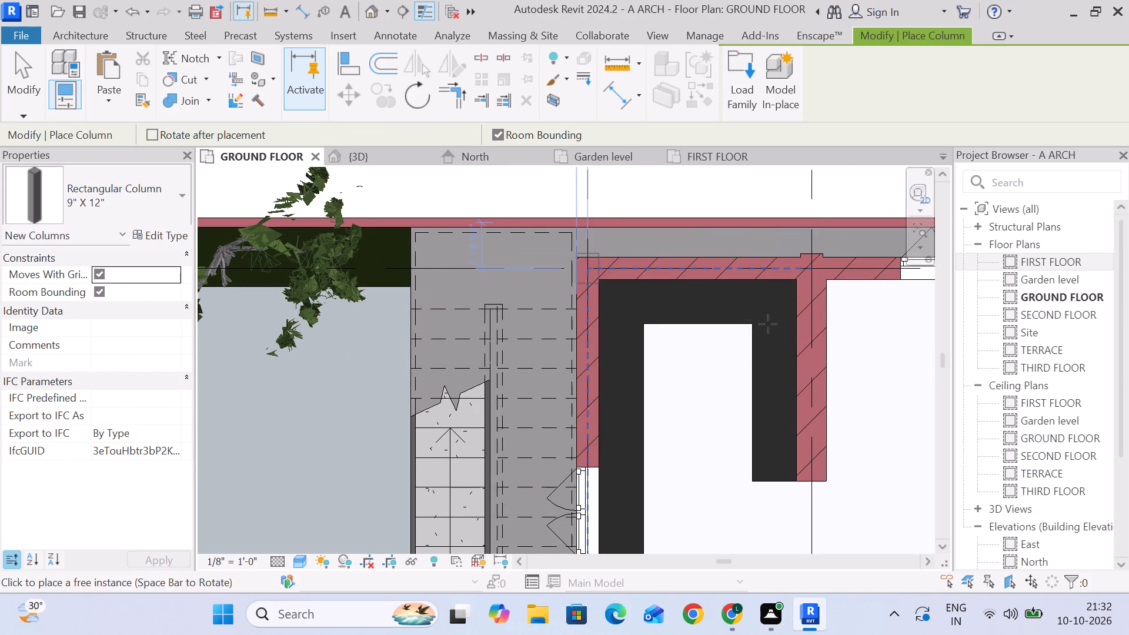
Place a 9" X 12" column at the intersection of grid lines B and 1, with its 12" side along the south wall.
{"action": "scroll", "coordinate": [771, 324], "scroll_direction": "down", "scroll_amount": 4}
{"action": "middle_click_drag", "start_coordinate": [774, 327], "coordinate": [463, 263]}
{"action": "middle_click_drag", "start_coordinate": [670, 336], "coordinate": [574, 280]}
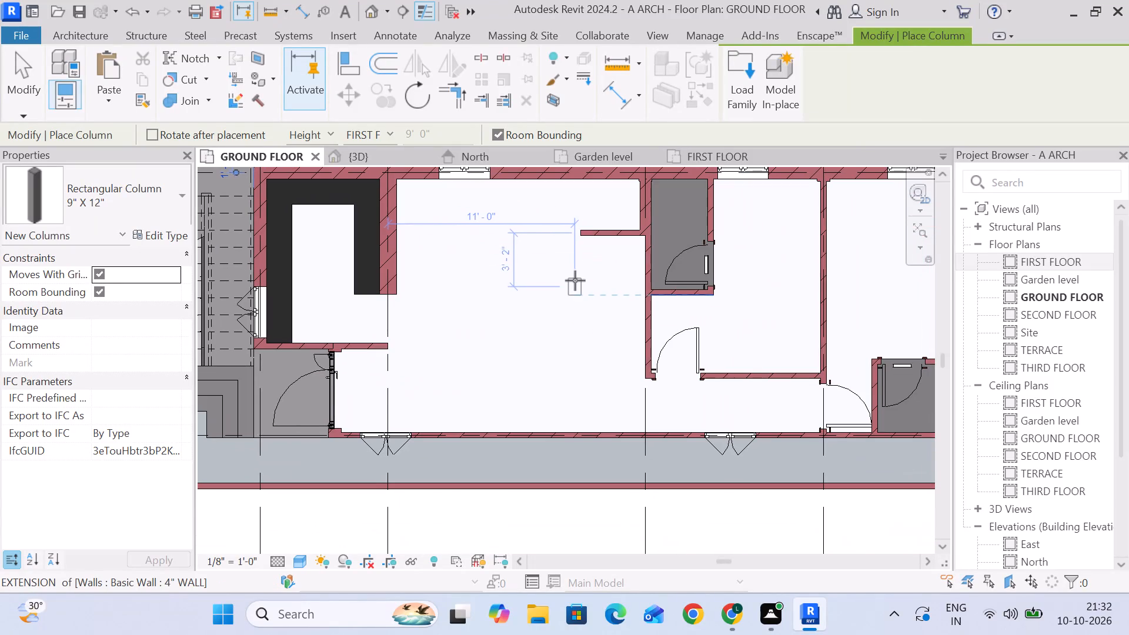
{"action": "middle_click_drag", "start_coordinate": [576, 280], "coordinate": [579, 321]}
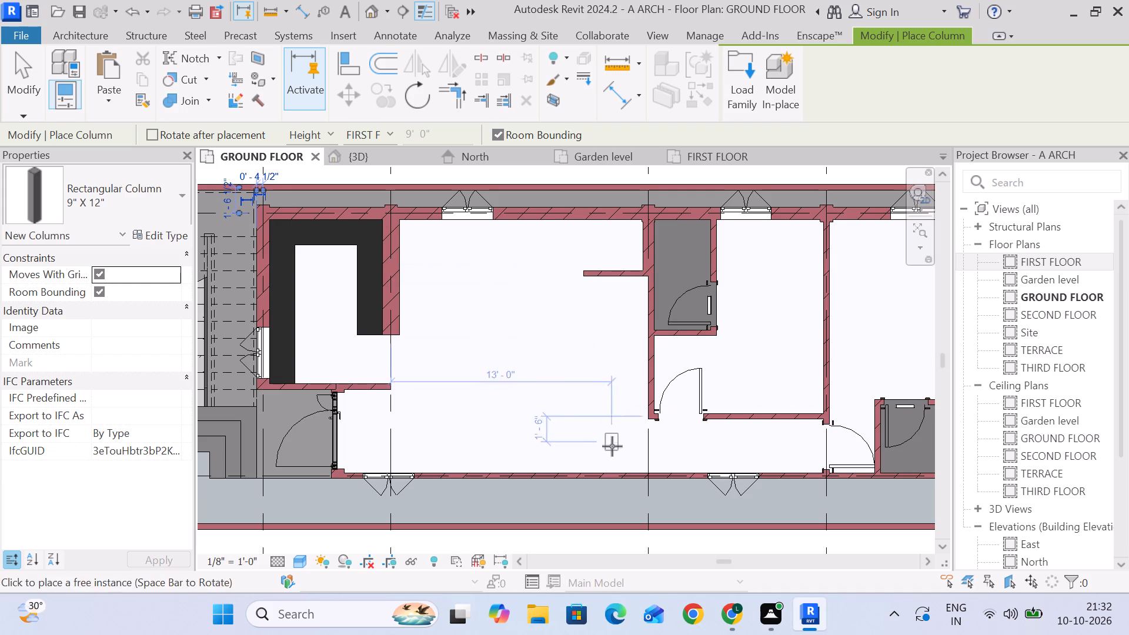
{"action": "scroll", "coordinate": [614, 432], "scroll_direction": "down", "scroll_amount": 1}
{"action": "middle_click_drag", "start_coordinate": [610, 427], "coordinate": [420, 333]}
{"action": "scroll", "coordinate": [769, 389], "scroll_direction": "up", "scroll_amount": 4}
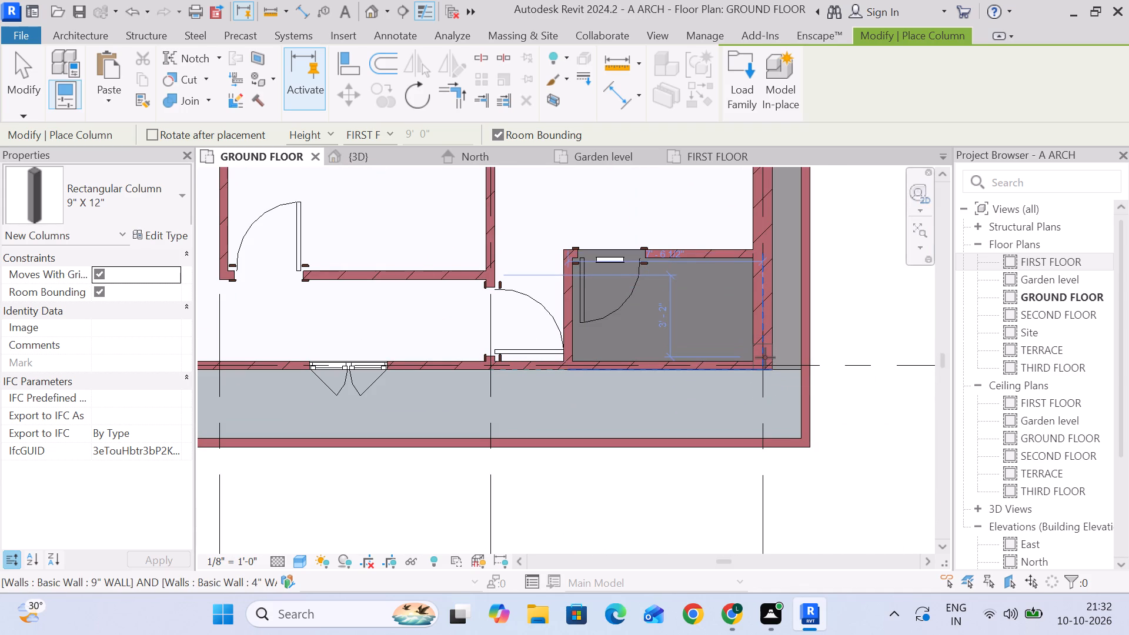
{"action": "left_click", "coordinate": [765, 357]}
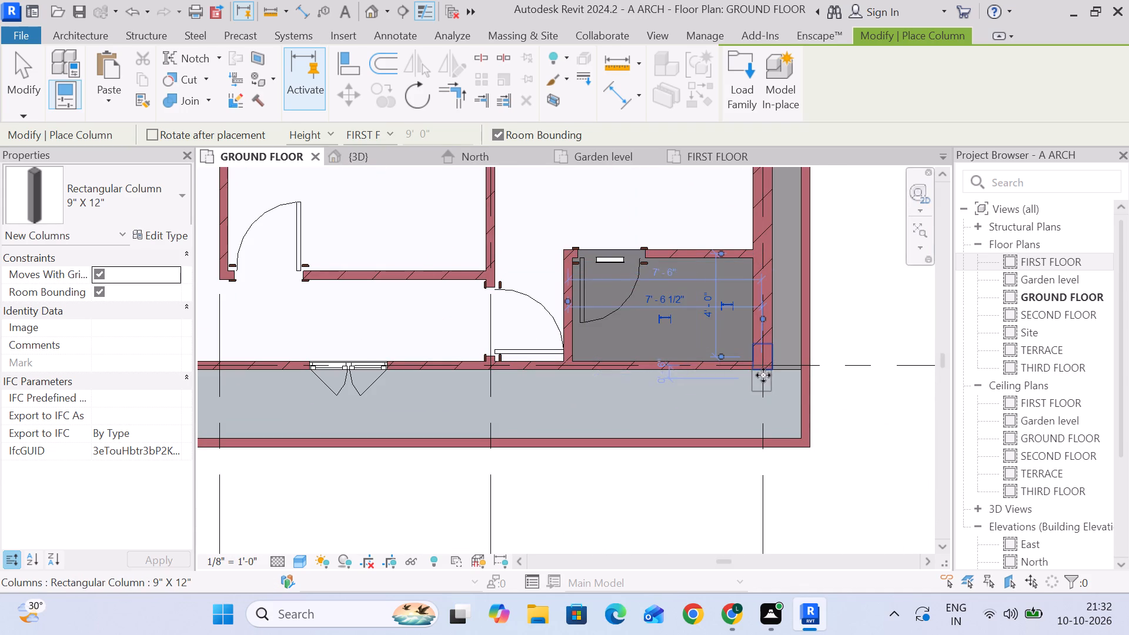
{"action": "key", "text": "ctrl+z"}
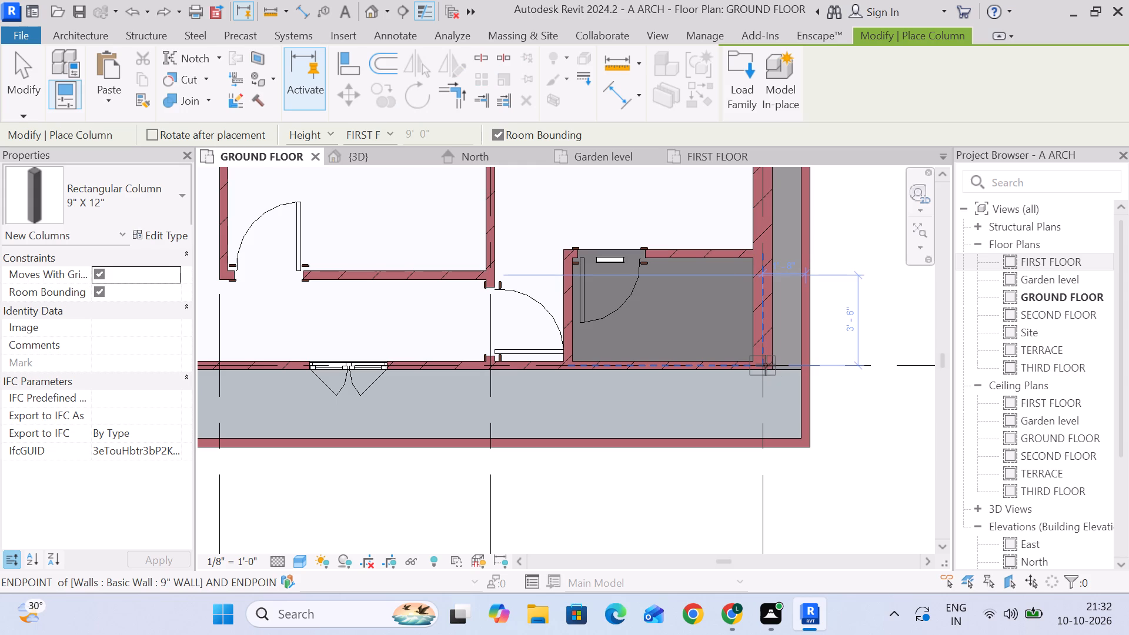
{"action": "left_click", "coordinate": [764, 365]}
{"action": "scroll", "coordinate": [735, 369], "scroll_direction": "up", "scroll_amount": 5}
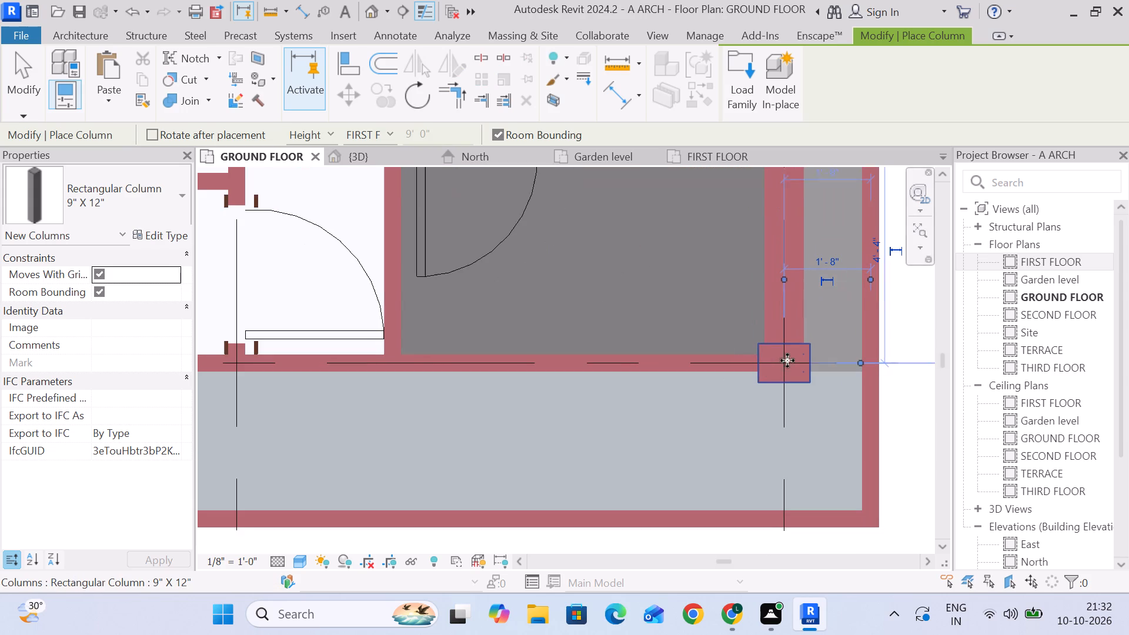
Place 9" X 12" columns lengthwise along the south wall where grid line B meets grid lines 2, 3 and 4.
{"action": "middle_click_drag", "start_coordinate": [522, 376], "coordinate": [799, 376]}
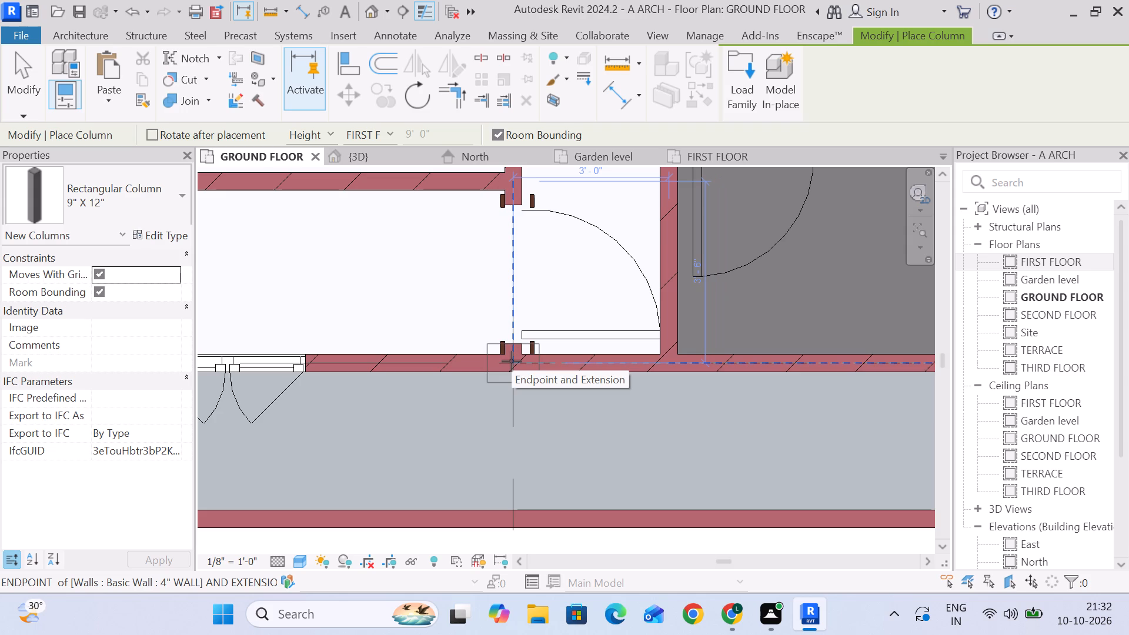
{"action": "scroll", "coordinate": [512, 361], "scroll_direction": "down", "scroll_amount": 3}
{"action": "scroll", "coordinate": [512, 361], "scroll_direction": "up", "scroll_amount": 3}
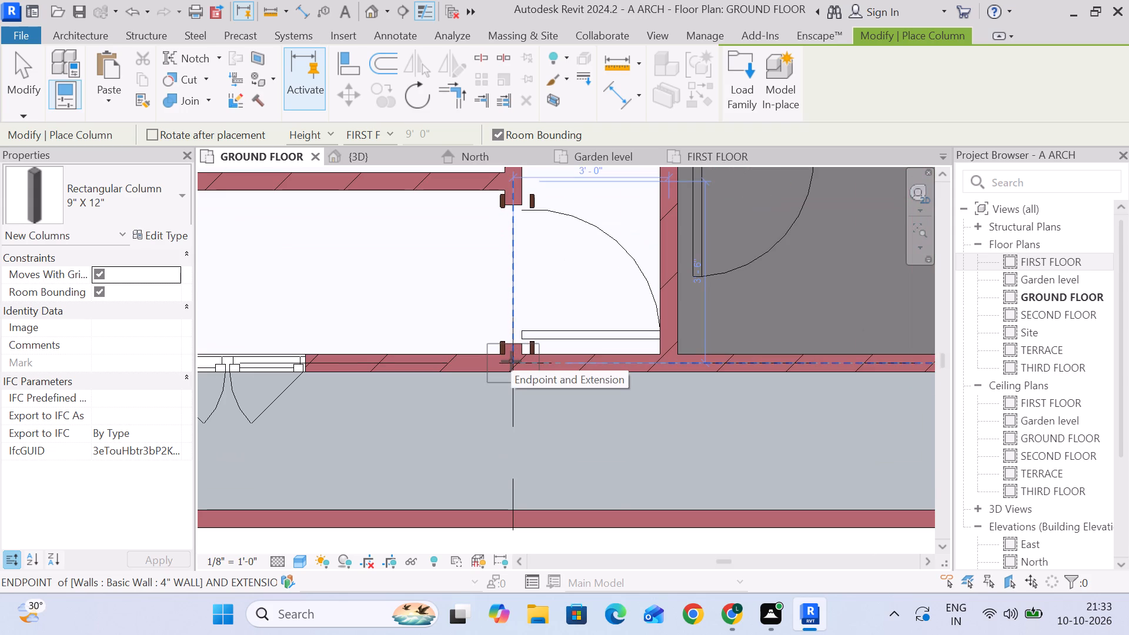
{"action": "left_click", "coordinate": [511, 361]}
{"action": "scroll", "coordinate": [596, 398], "scroll_direction": "down", "scroll_amount": 3}
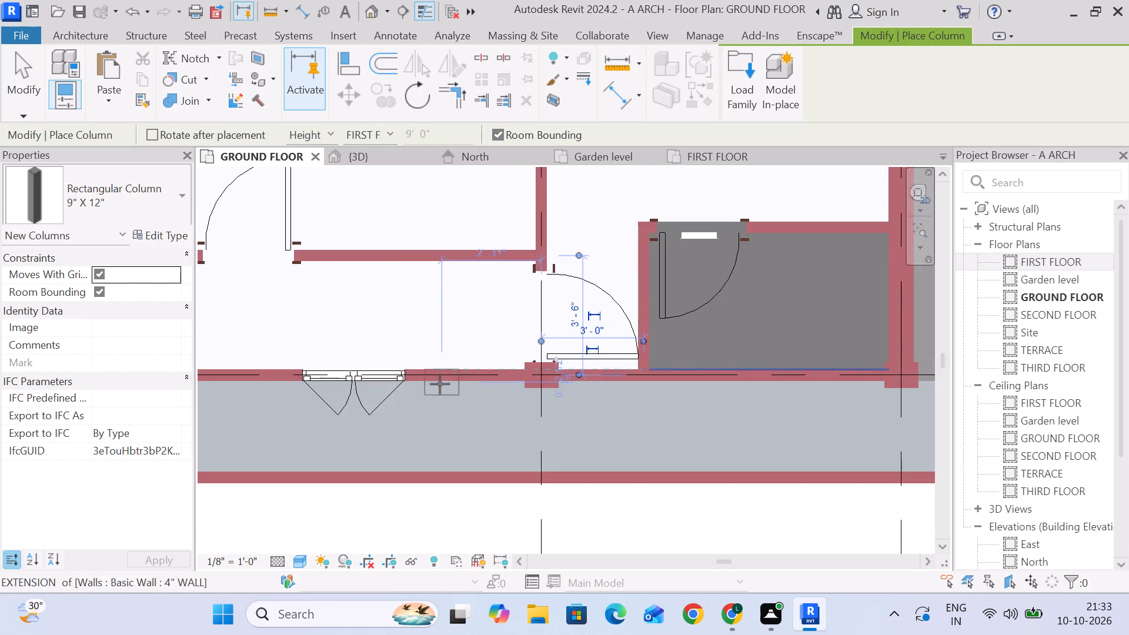
{"action": "middle_click_drag", "start_coordinate": [440, 384], "coordinate": [839, 384]}
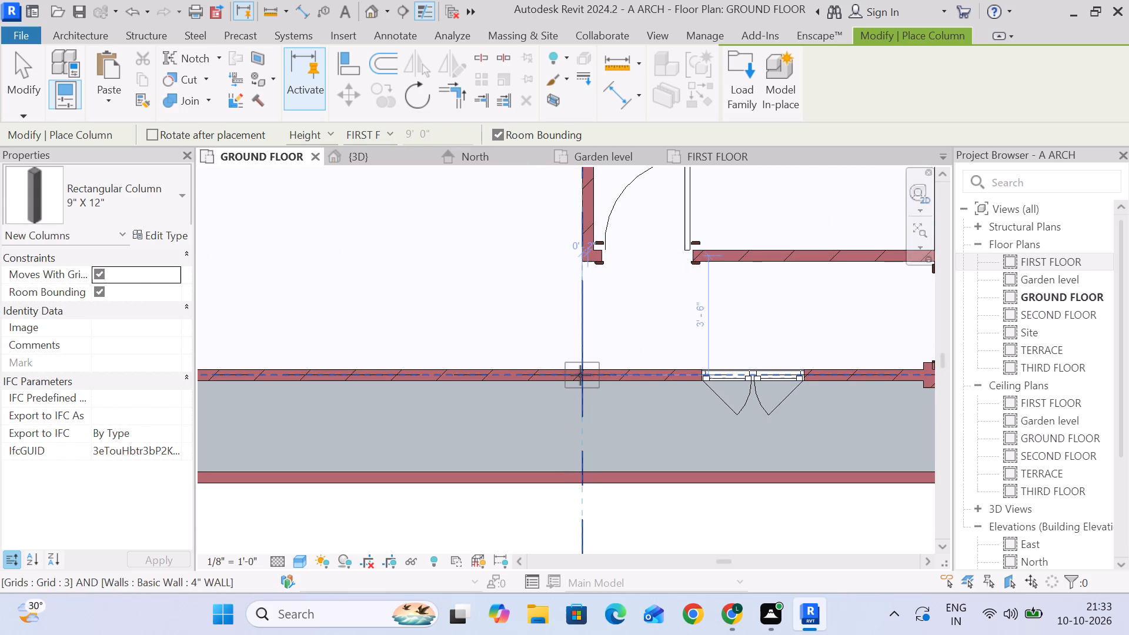
{"action": "left_click", "coordinate": [580, 375]}
{"action": "scroll", "coordinate": [522, 403], "scroll_direction": "down", "scroll_amount": 4}
{"action": "middle_click_drag", "start_coordinate": [522, 403], "coordinate": [821, 395]}
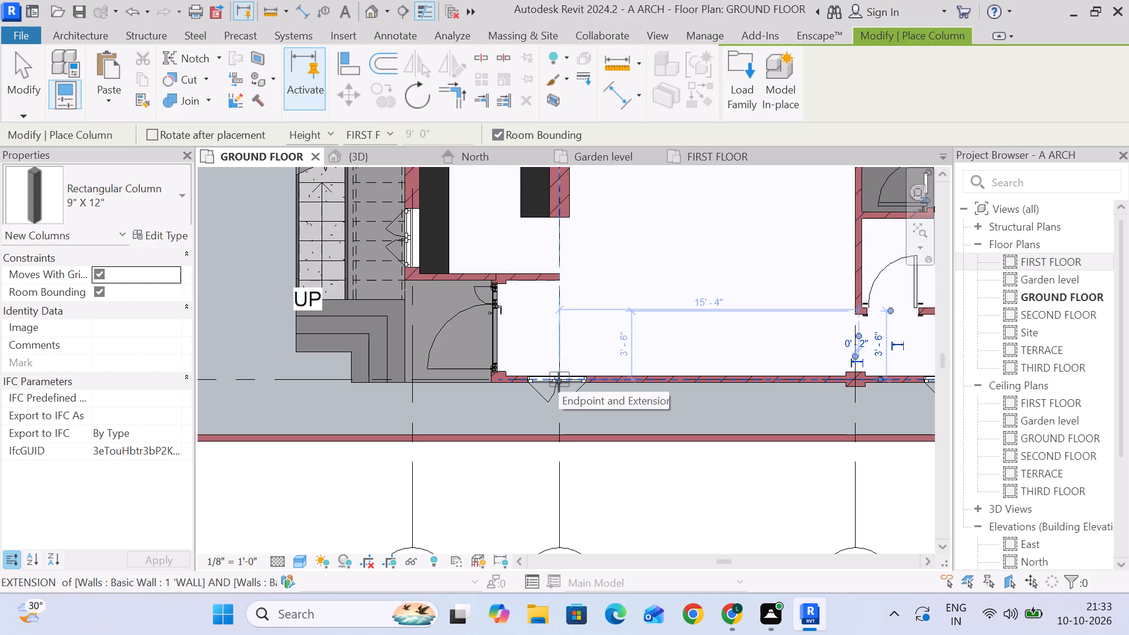
{"action": "left_click", "coordinate": [559, 382]}
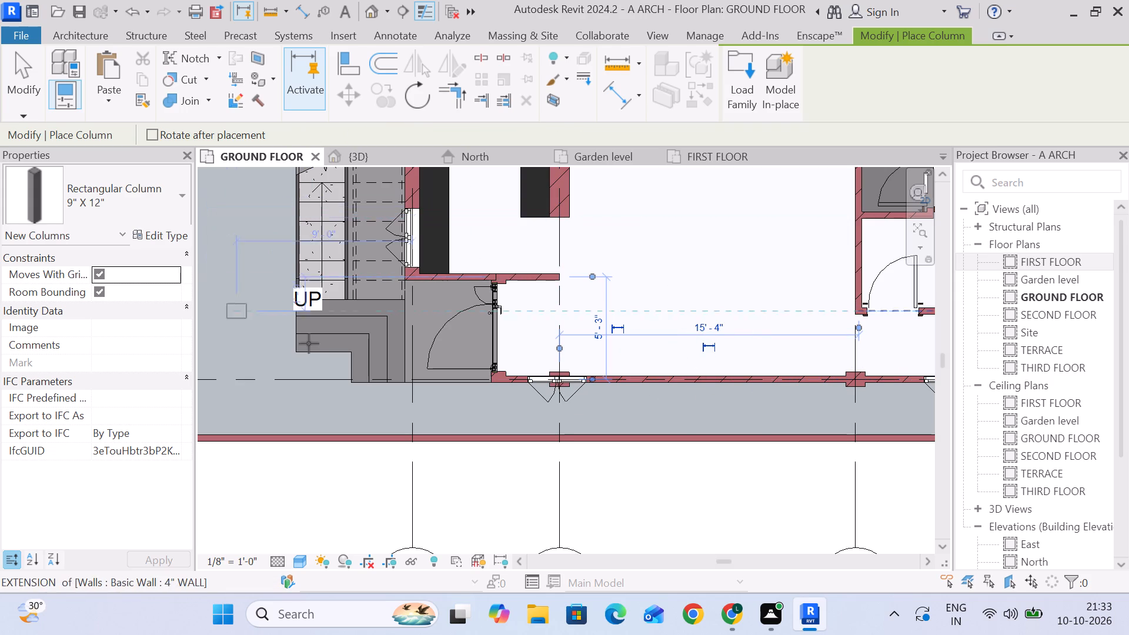
{"action": "scroll", "coordinate": [314, 349], "scroll_direction": "down", "scroll_amount": 3}
{"action": "left_click", "coordinate": [26, 66]}
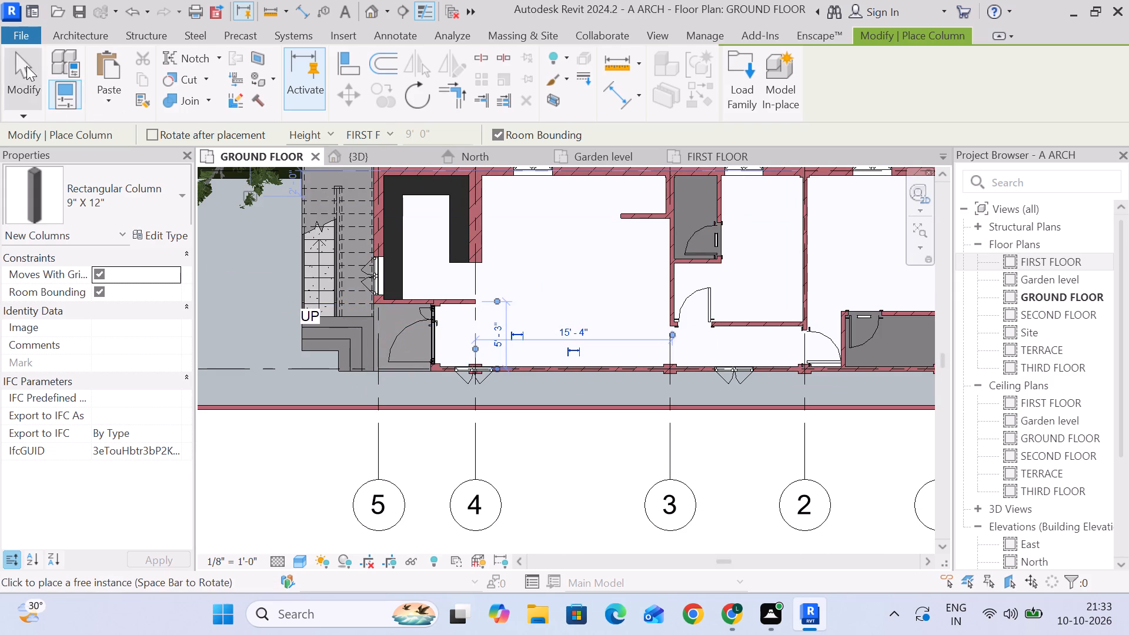
Move the w1 casement window in the south wall east along the wall until it clears the column on grid 4.
{"action": "scroll", "coordinate": [377, 298], "scroll_direction": "up", "scroll_amount": 5}
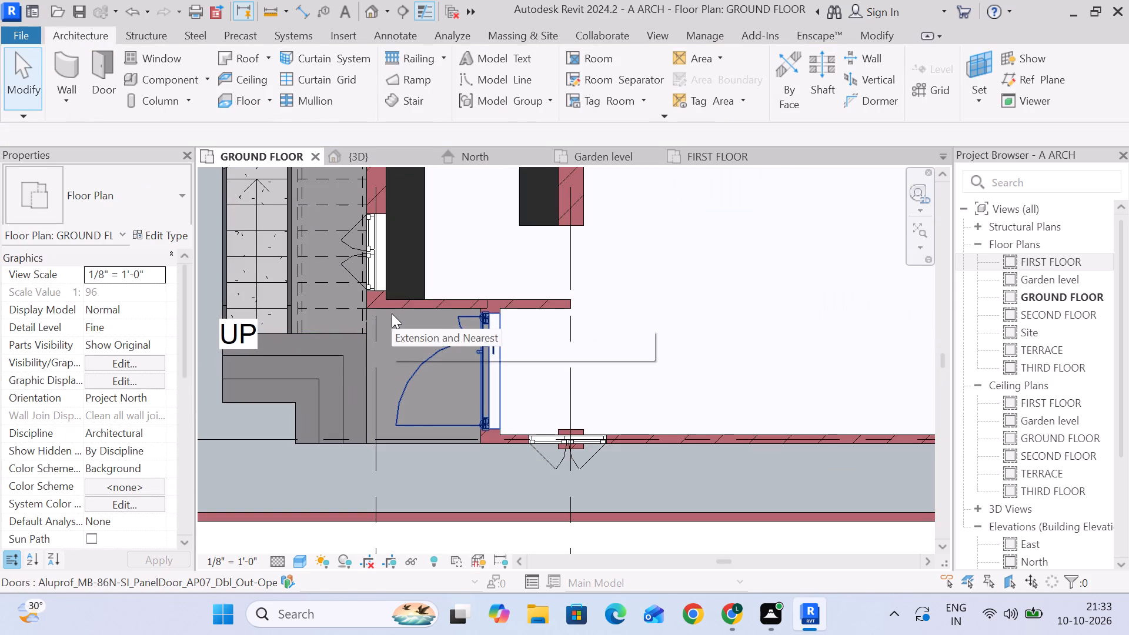
{"action": "middle_click_drag", "start_coordinate": [401, 328], "coordinate": [417, 386]}
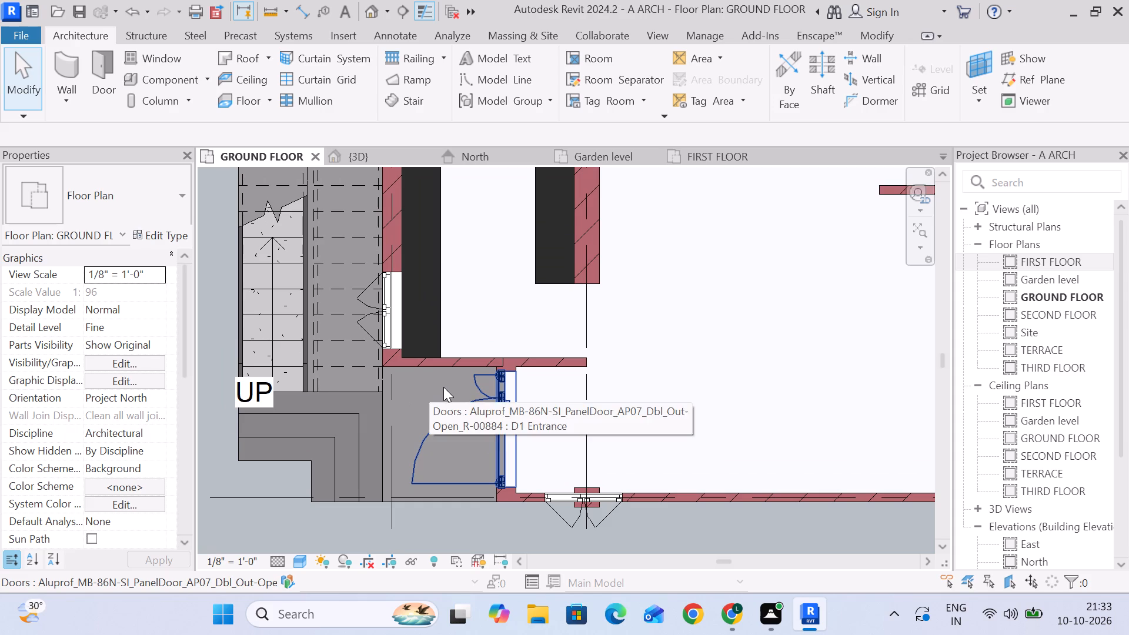
{"action": "middle_click_drag", "start_coordinate": [447, 389], "coordinate": [516, 365]}
{"action": "middle_click_drag", "start_coordinate": [729, 461], "coordinate": [589, 415]}
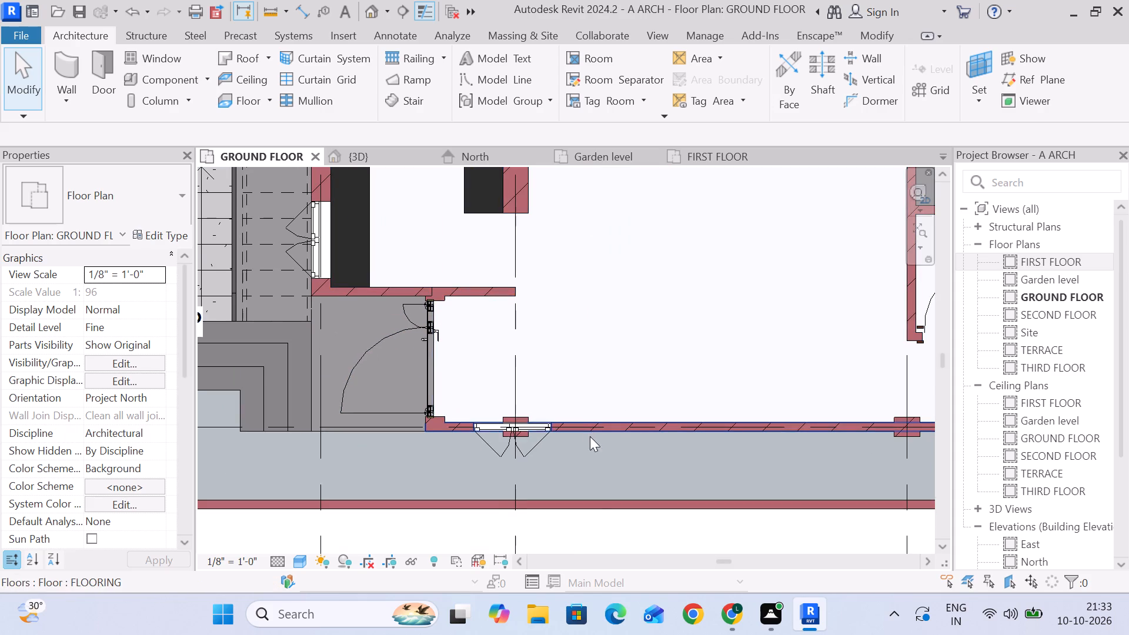
{"action": "left_click", "coordinate": [537, 435]}
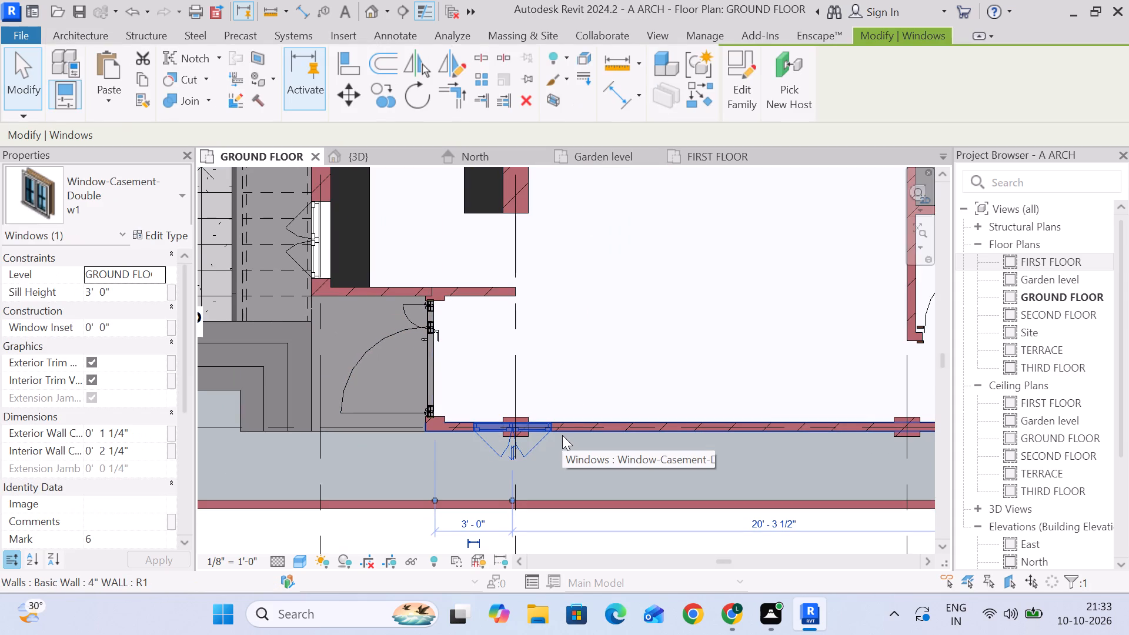
{"action": "key", "text": "Right"}
{"action": "key", "text": "Right"}
{"action": "key", "text": "Right"}
{"action": "key", "text": "Right"}
{"action": "key", "text": "Right"}
{"action": "key", "text": "Right"}
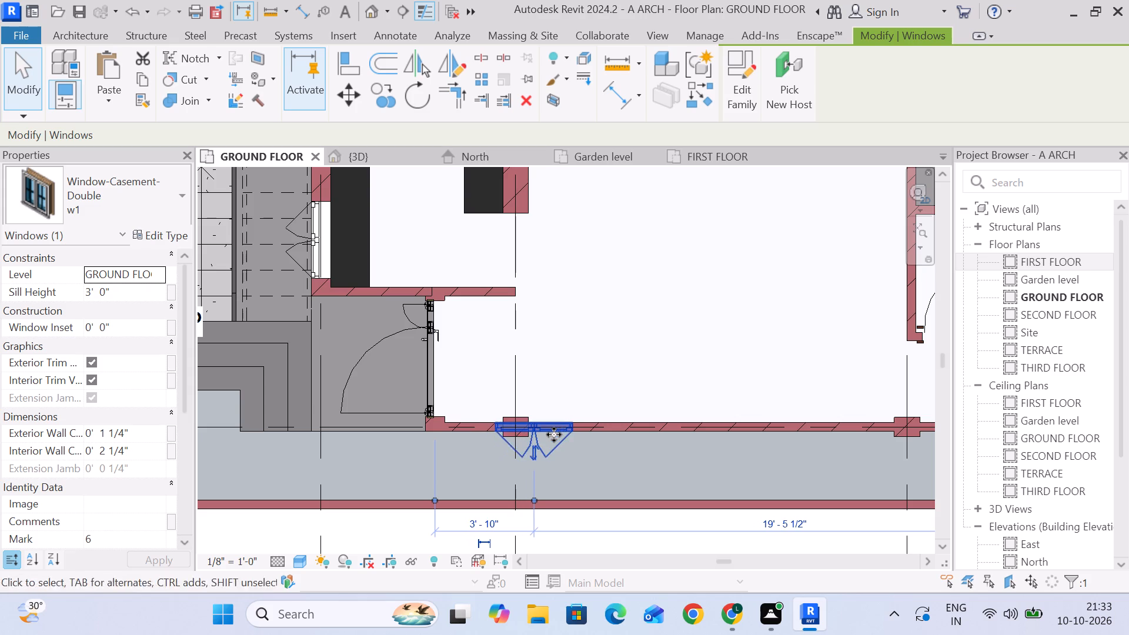
{"action": "key", "text": "Right"}
{"action": "key", "text": "Right"}
{"action": "key", "text": "Right"}
{"action": "key", "text": "Right"}
{"action": "scroll", "coordinate": [526, 433], "scroll_direction": "up", "scroll_amount": 7}
{"action": "key", "text": "Right"}
{"action": "key", "text": "Right"}
{"action": "key", "text": "Right"}
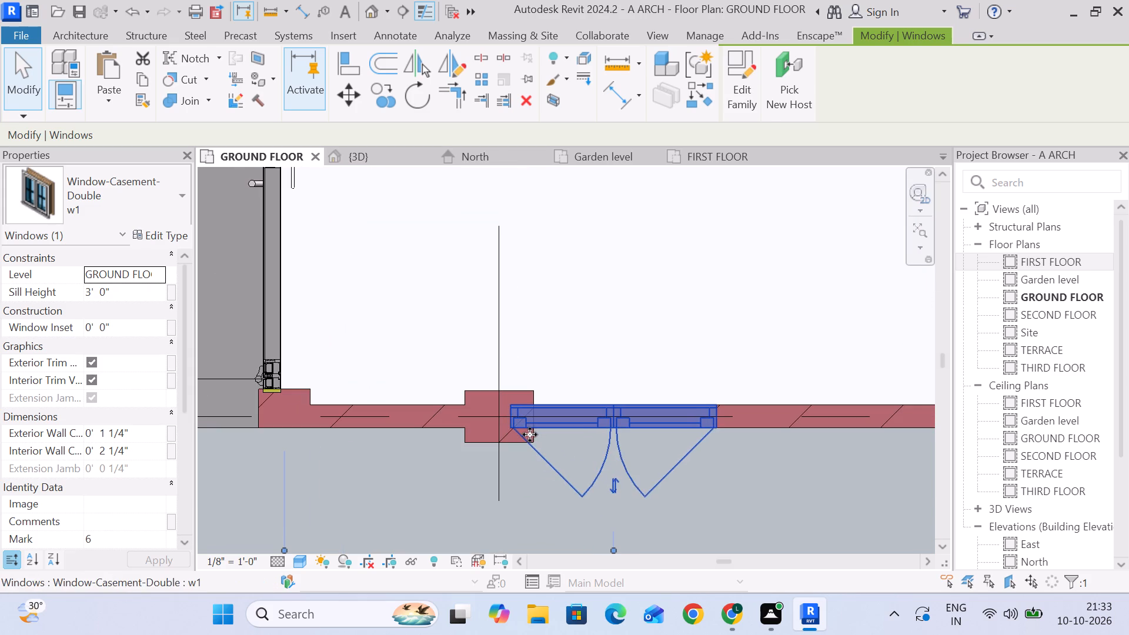
{"action": "key", "text": "Right"}
{"action": "key", "text": "Right"}
{"action": "key", "text": "Right"}
{"action": "key", "text": "Right"}
{"action": "key", "text": "Right"}
{"action": "key", "text": "Right"}
{"action": "key", "text": "Right"}
{"action": "key", "text": "Right"}
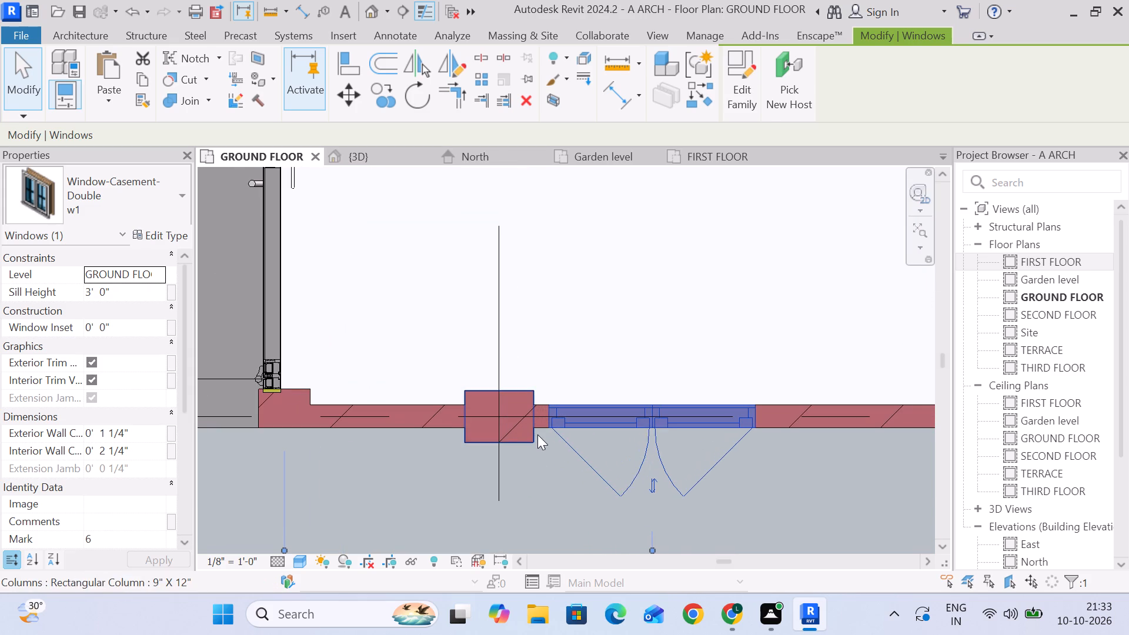
Align the outer faces of the columns at B-4 and B-3 with the outer face of the south 4" wall.
{"action": "left_click", "coordinate": [349, 62]}
{"action": "left_click", "coordinate": [443, 424]}
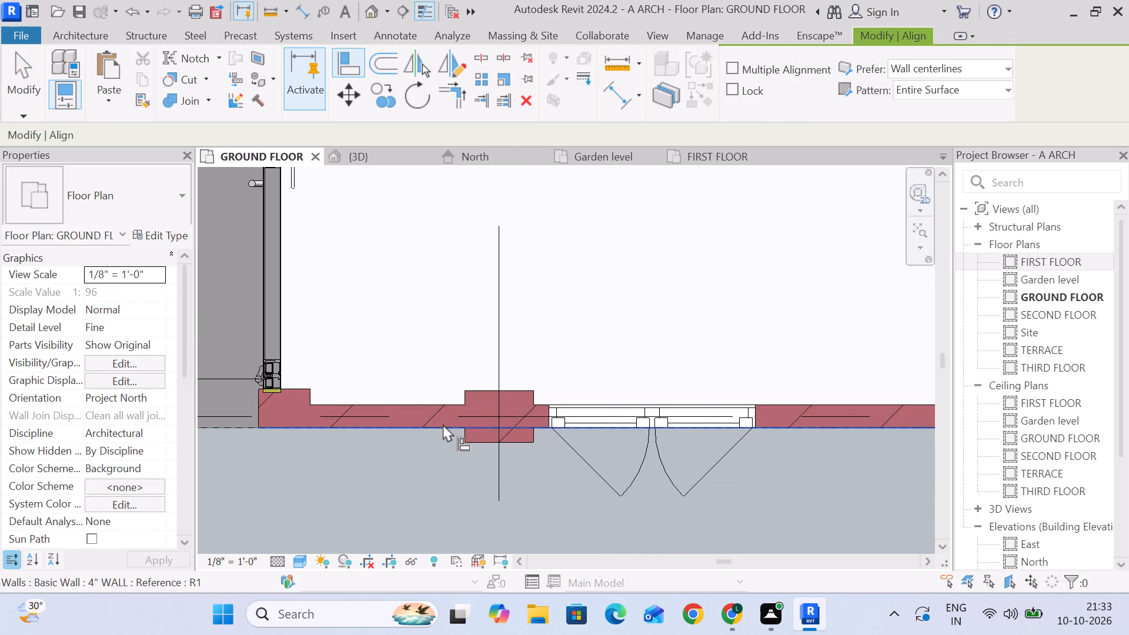
{"action": "left_click", "coordinate": [486, 445]}
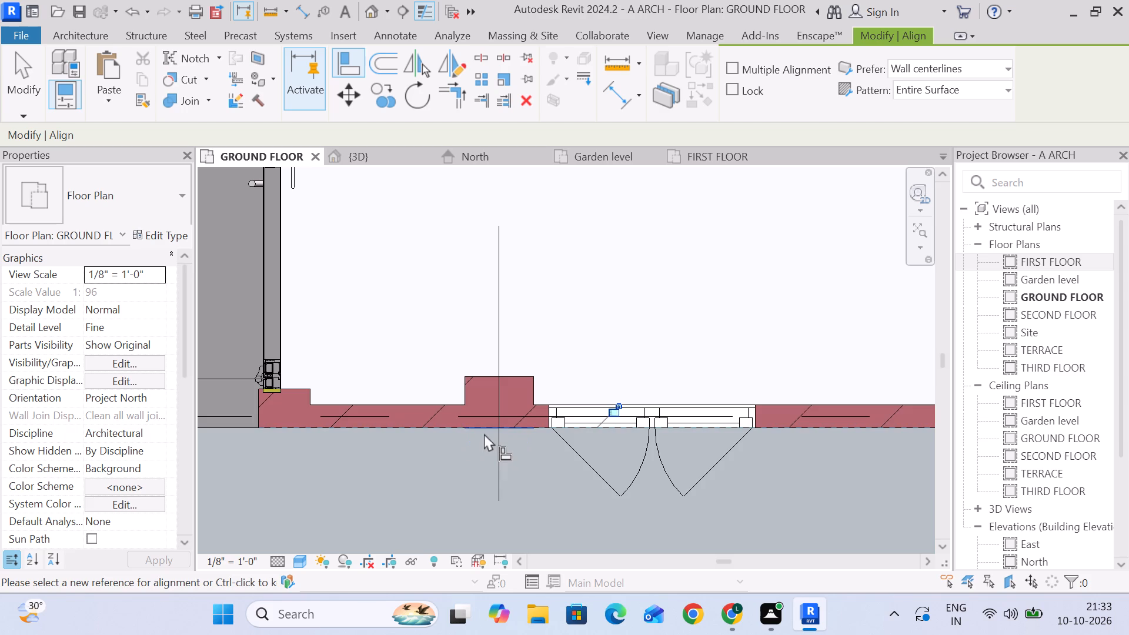
{"action": "scroll", "coordinate": [484, 433], "scroll_direction": "down", "scroll_amount": 5}
{"action": "scroll", "coordinate": [532, 441], "scroll_direction": "down", "scroll_amount": 3}
{"action": "middle_click_drag", "start_coordinate": [532, 441], "coordinate": [383, 443]}
{"action": "middle_click_drag", "start_coordinate": [645, 444], "coordinate": [483, 440]}
{"action": "scroll", "coordinate": [570, 427], "scroll_direction": "up", "scroll_amount": 2}
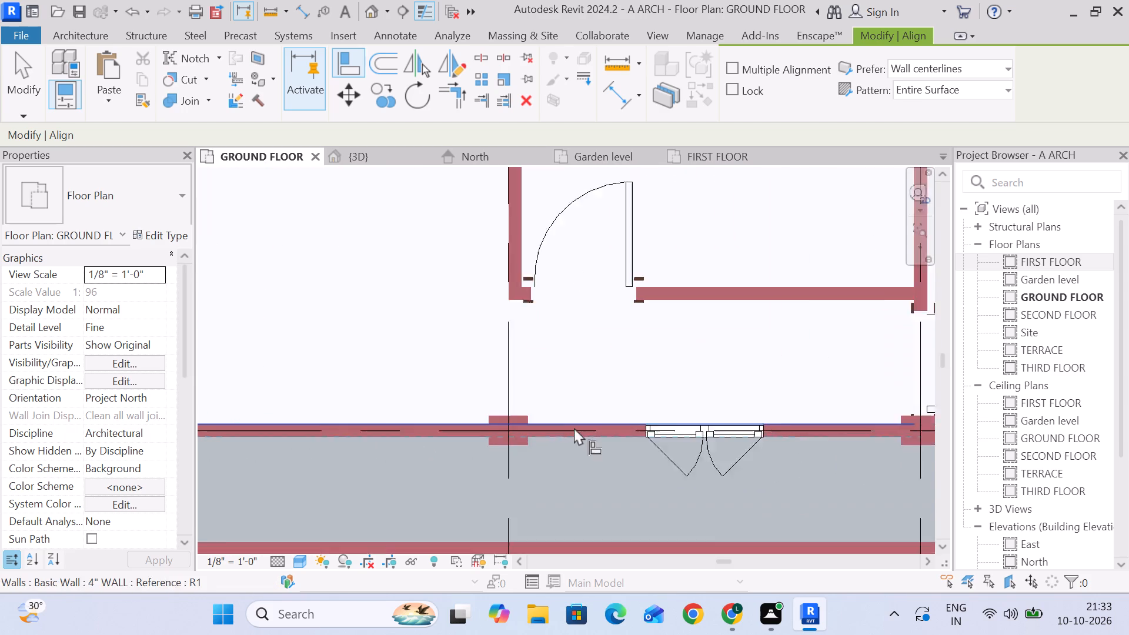
{"action": "scroll", "coordinate": [574, 427], "scroll_direction": "up", "scroll_amount": 7}
{"action": "left_click", "coordinate": [442, 445]}
{"action": "left_click", "coordinate": [490, 460]}
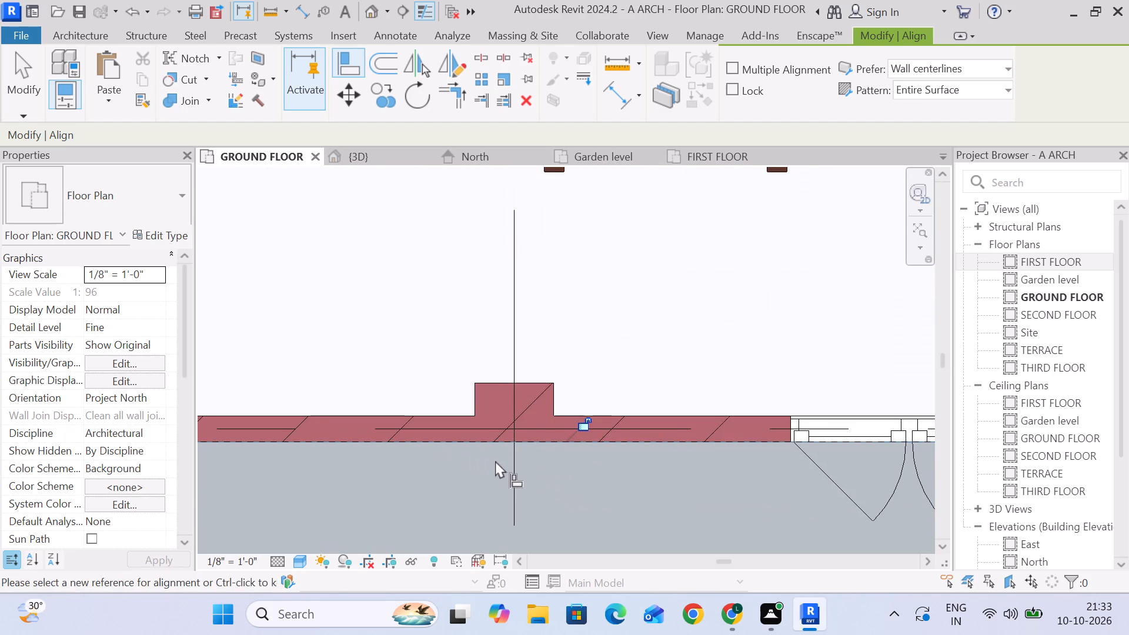
Align the outer face of the column at B-2 with the outer face of the south 4" wall.
{"action": "scroll", "coordinate": [557, 450], "scroll_direction": "down", "scroll_amount": 5}
{"action": "middle_click_drag", "start_coordinate": [563, 447], "coordinate": [450, 446]}
{"action": "middle_click_drag", "start_coordinate": [574, 466], "coordinate": [446, 451]}
{"action": "middle_click_drag", "start_coordinate": [684, 442], "coordinate": [568, 442]}
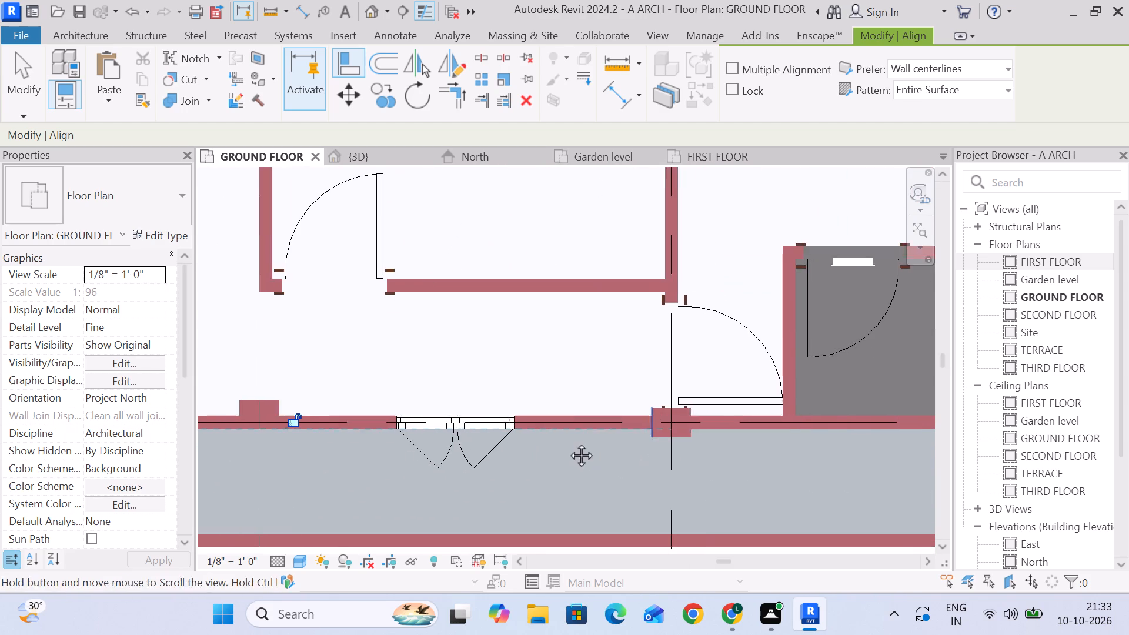
{"action": "middle_click_drag", "start_coordinate": [568, 442], "coordinate": [557, 439]}
{"action": "scroll", "coordinate": [549, 428], "scroll_direction": "up", "scroll_amount": 5}
{"action": "left_click", "coordinate": [543, 423]}
{"action": "left_click", "coordinate": [588, 446]}
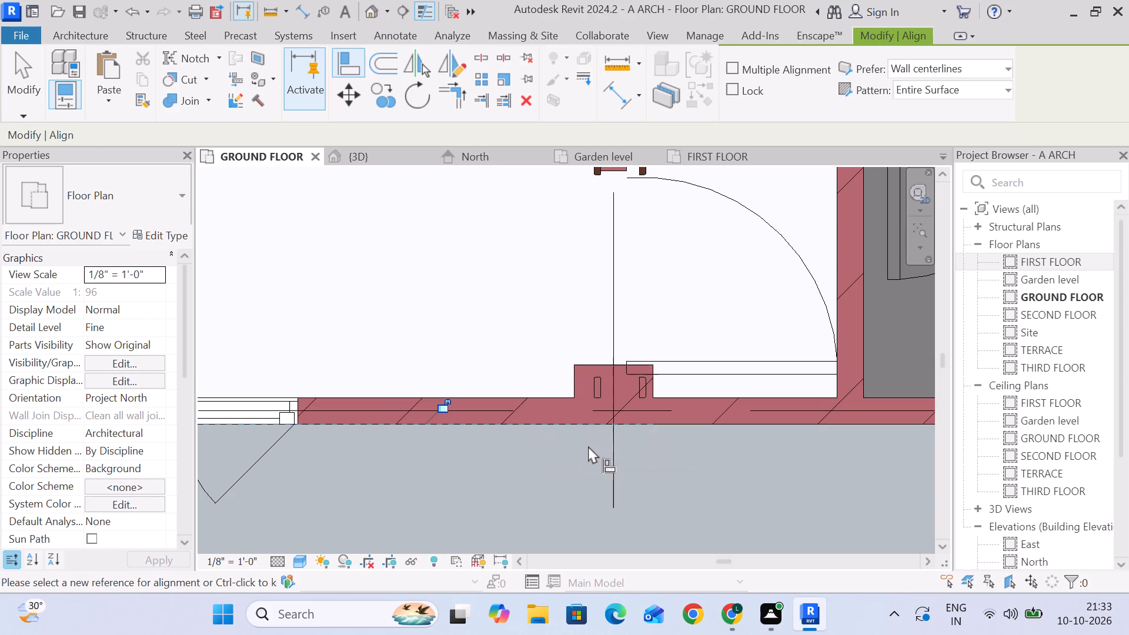
{"action": "left_click", "coordinate": [25, 72]}
Move the D2 BEDROOM door near B-2 north, clear of the column, so its centre is 2'-1 1/2" from the south wall.
{"action": "scroll", "coordinate": [559, 262], "scroll_direction": "down", "scroll_amount": 3}
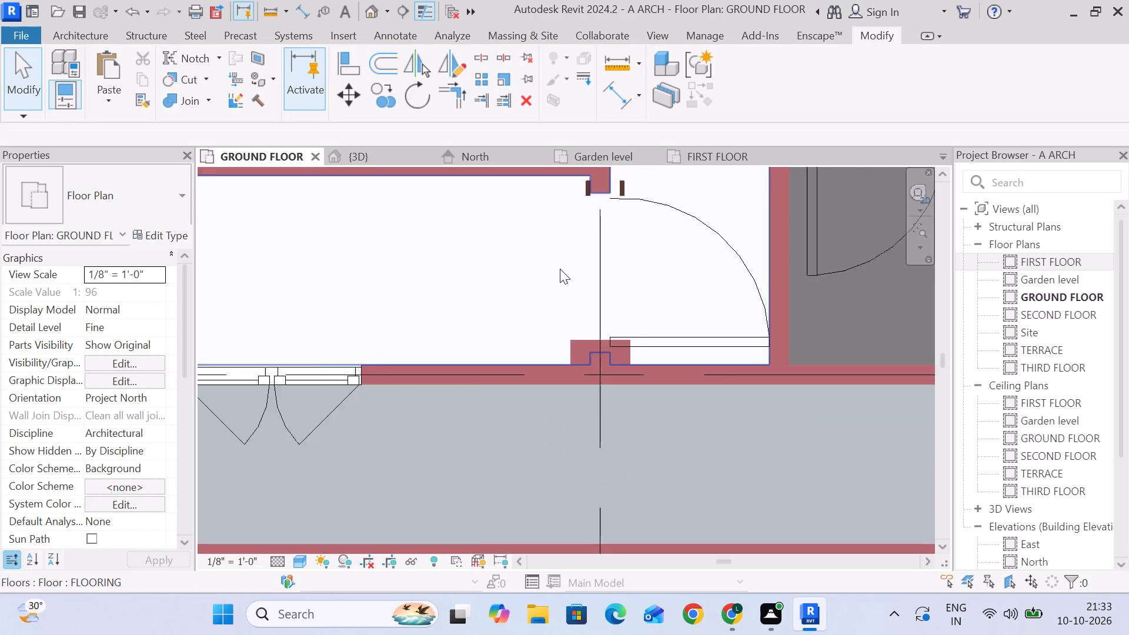
{"action": "middle_click_drag", "start_coordinate": [560, 273], "coordinate": [528, 390]}
{"action": "left_click", "coordinate": [509, 306]}
{"action": "left_click", "coordinate": [600, 326]}
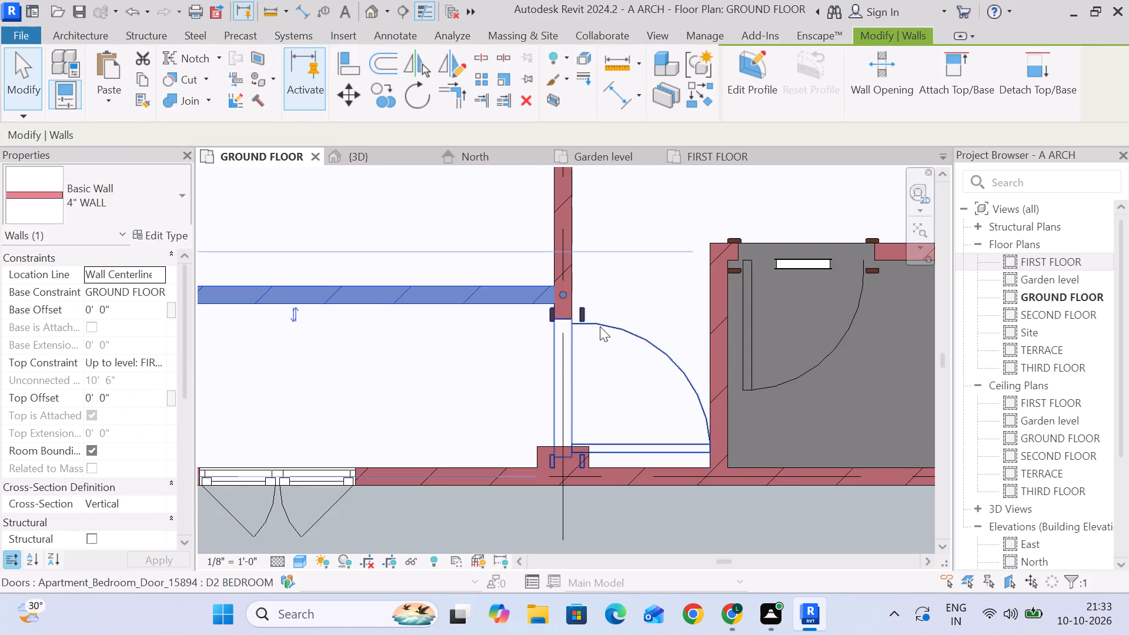
{"action": "key", "text": "Up"}
{"action": "key", "text": "Up"}
{"action": "key", "text": "Up"}
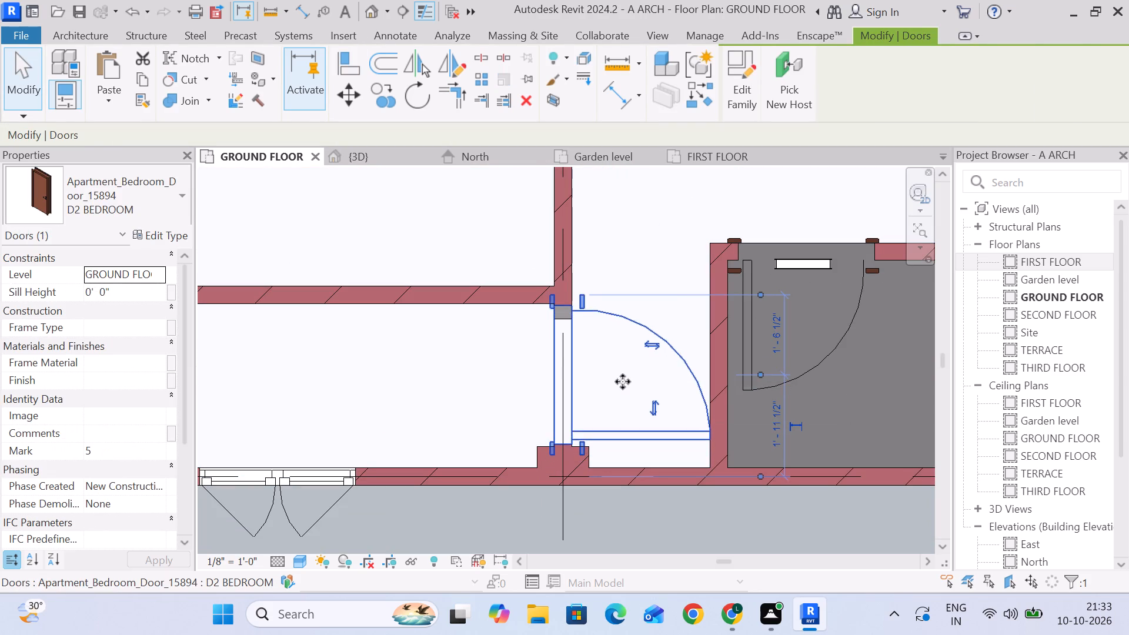
{"action": "key", "text": "Up"}
{"action": "key", "text": "Up"}
{"action": "key", "text": "Up"}
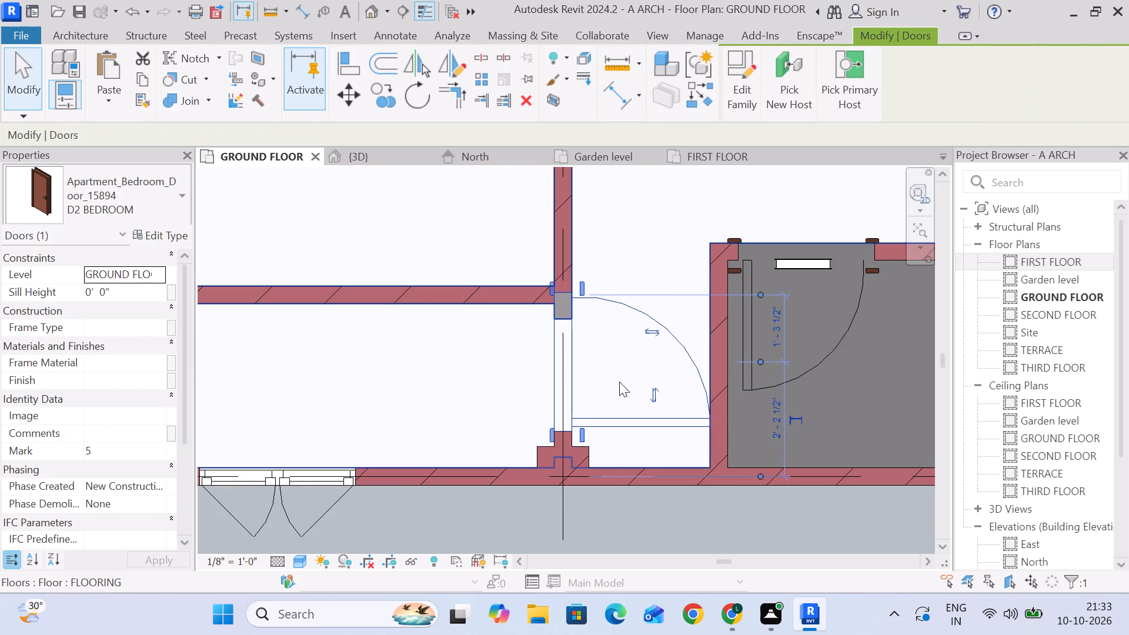
{"action": "key", "text": "Down"}
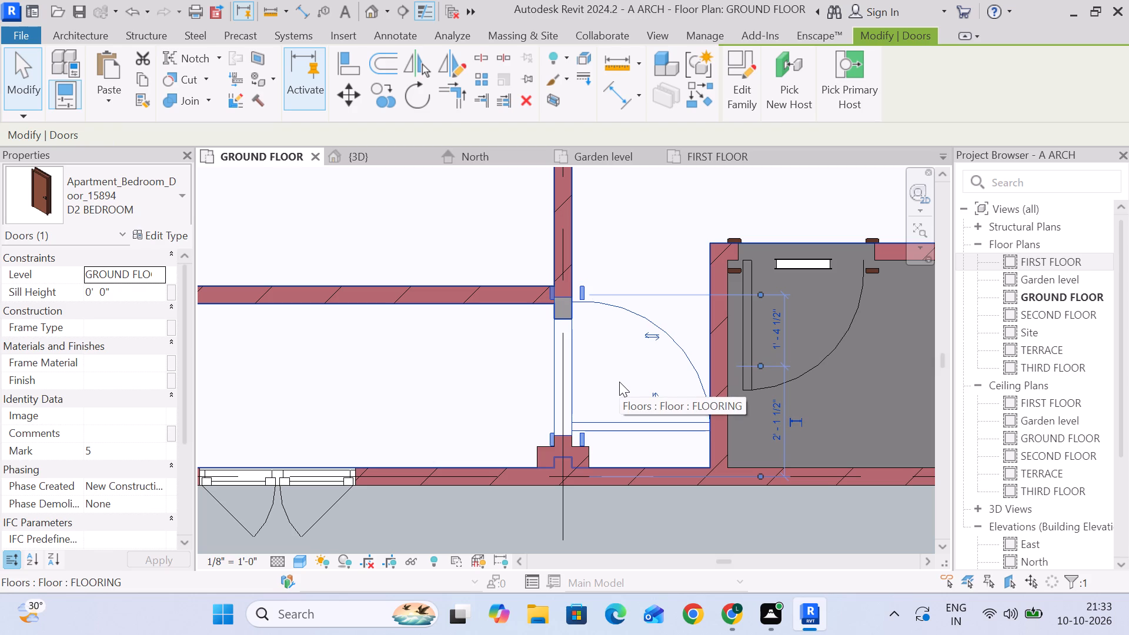
Move the horizontal 4" wall between grids 2 and 3 north to 3'-10" from the south wall, clearing the D2 BEDROOM door frame.
{"action": "left_click", "coordinate": [443, 297]}
{"action": "scroll", "coordinate": [442, 333], "scroll_direction": "down", "scroll_amount": 4}
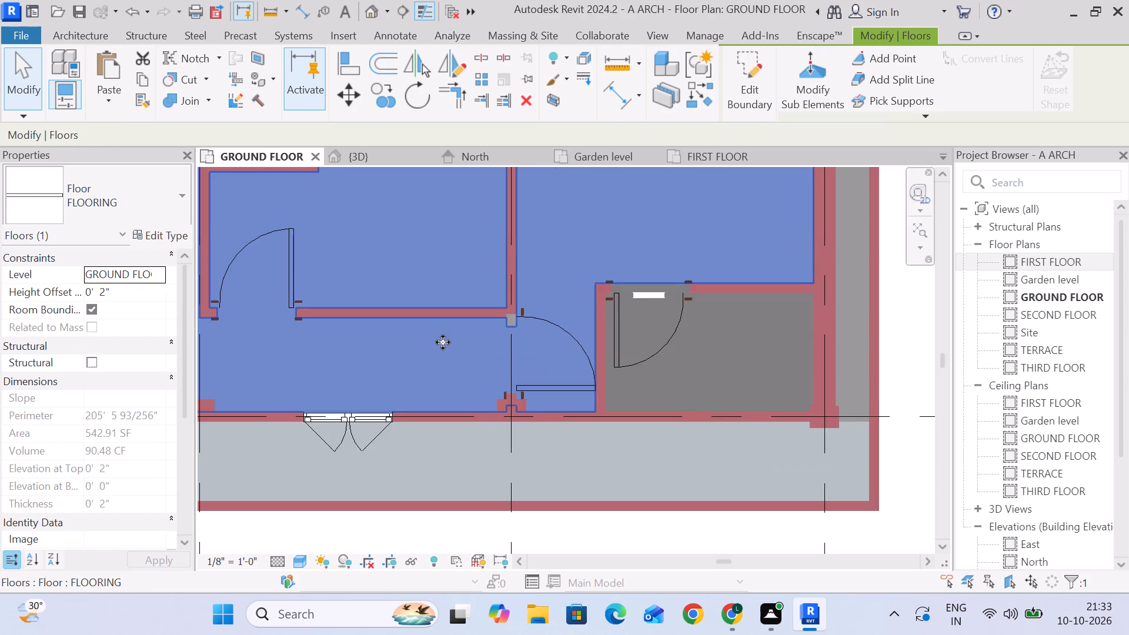
{"action": "middle_click_drag", "start_coordinate": [443, 342], "coordinate": [483, 300]}
{"action": "left_click", "coordinate": [643, 510]}
{"action": "scroll", "coordinate": [640, 497], "scroll_direction": "down", "scroll_amount": 4}
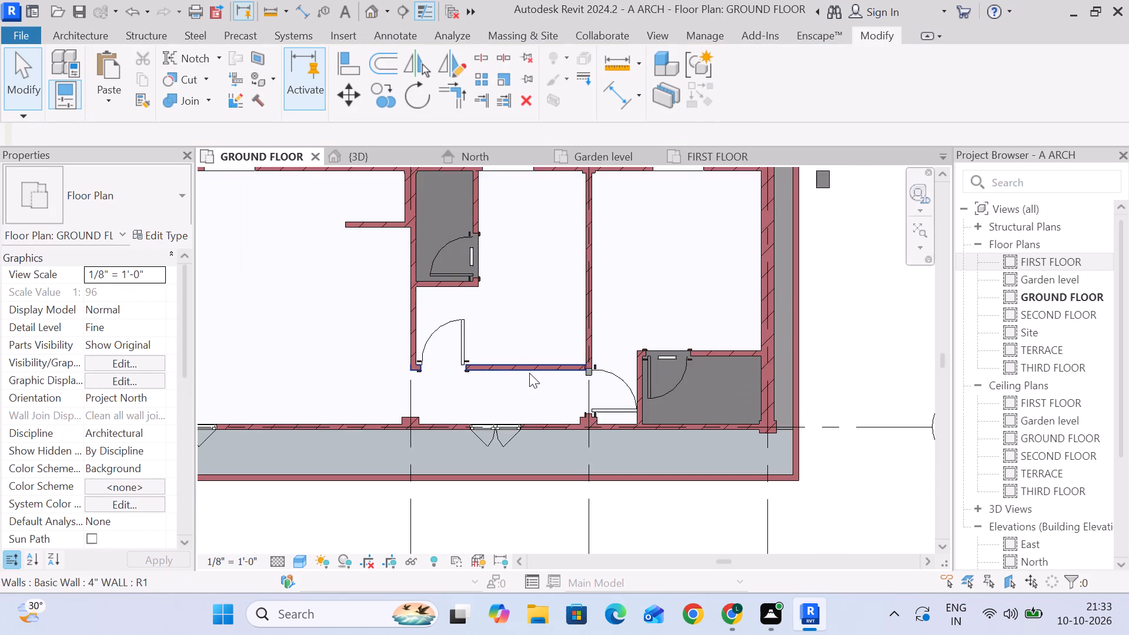
{"action": "left_click", "coordinate": [529, 366]}
{"action": "left_click", "coordinate": [670, 533]}
{"action": "scroll", "coordinate": [486, 361], "scroll_direction": "up", "scroll_amount": 5}
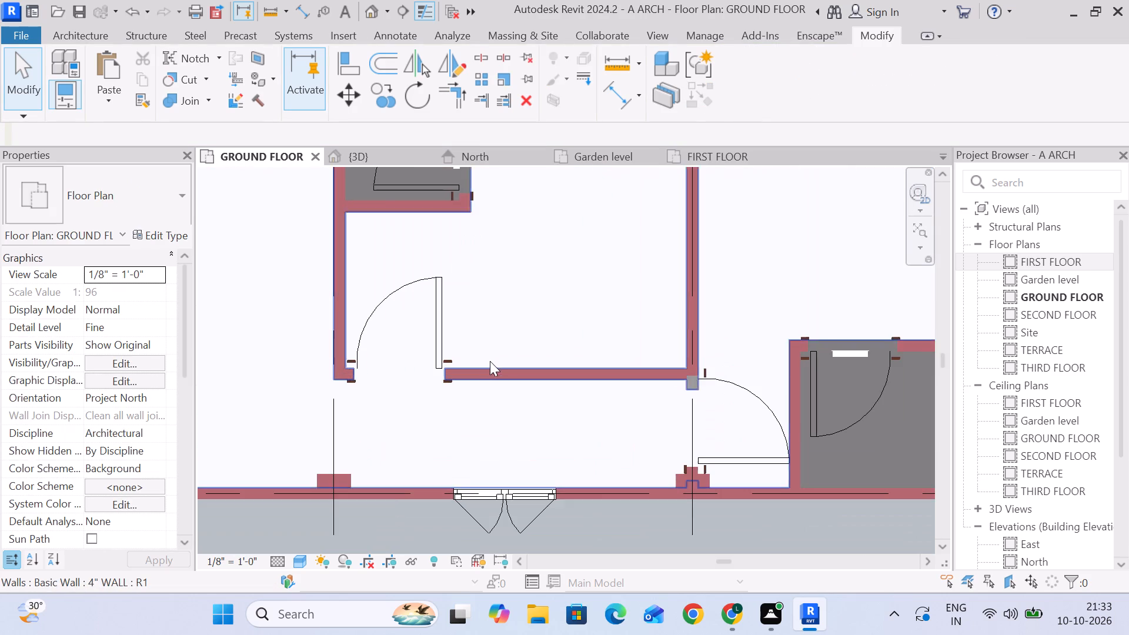
{"action": "left_click", "coordinate": [499, 367]}
{"action": "scroll", "coordinate": [526, 380], "scroll_direction": "down", "scroll_amount": 2}
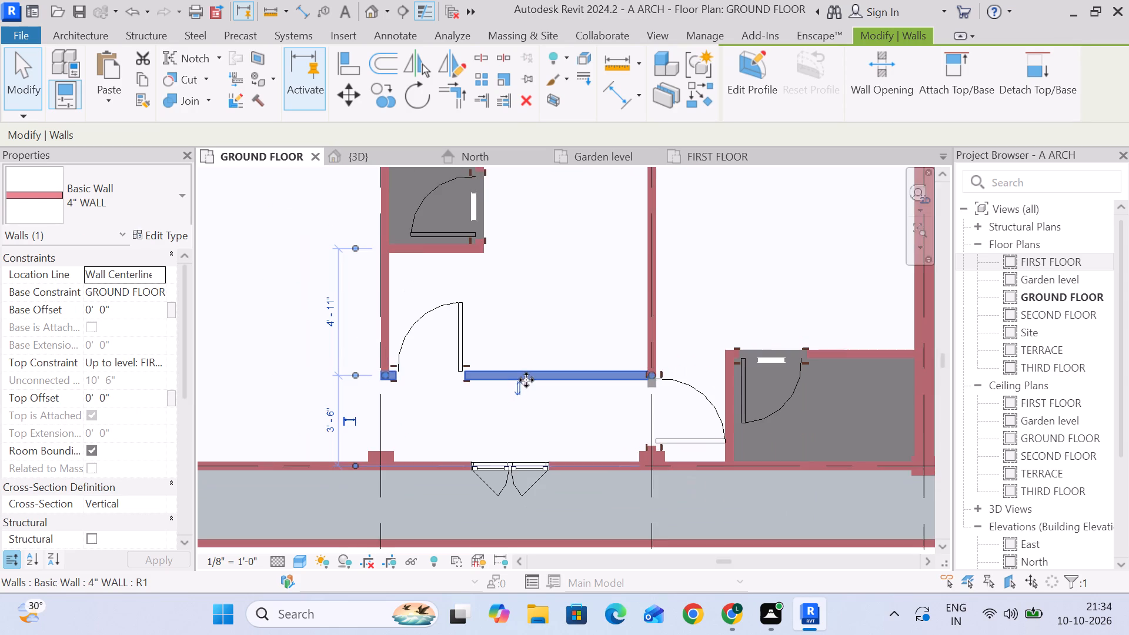
{"action": "scroll", "coordinate": [637, 383], "scroll_direction": "up", "scroll_amount": 4}
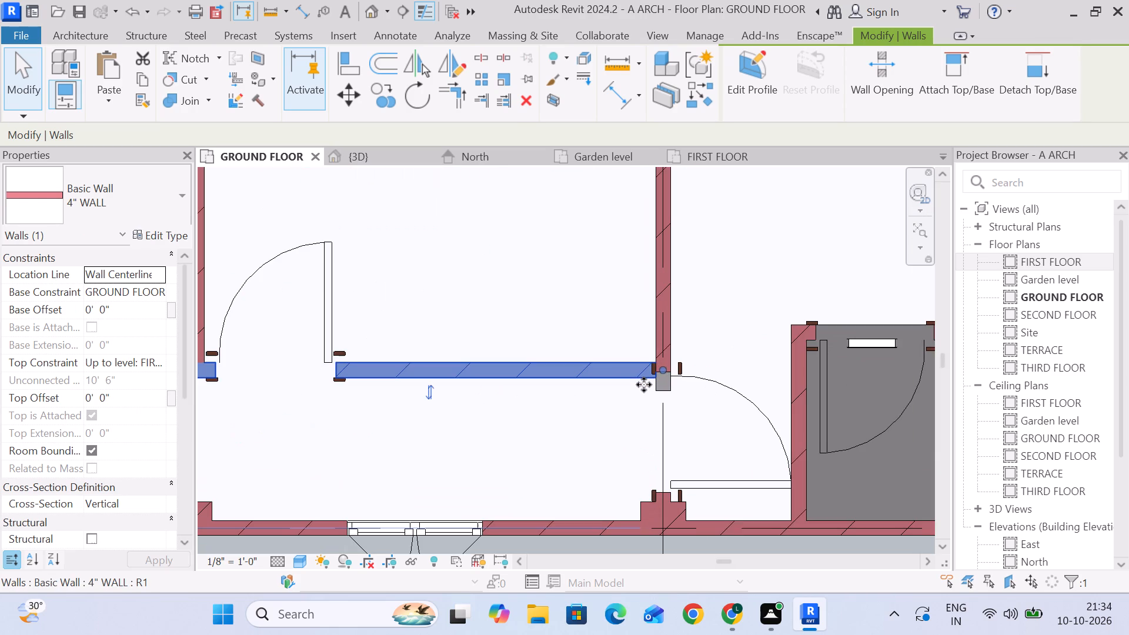
{"action": "key", "text": "Up"}
{"action": "key", "text": "Up"}
{"action": "key", "text": "Up"}
{"action": "key", "text": "Up"}
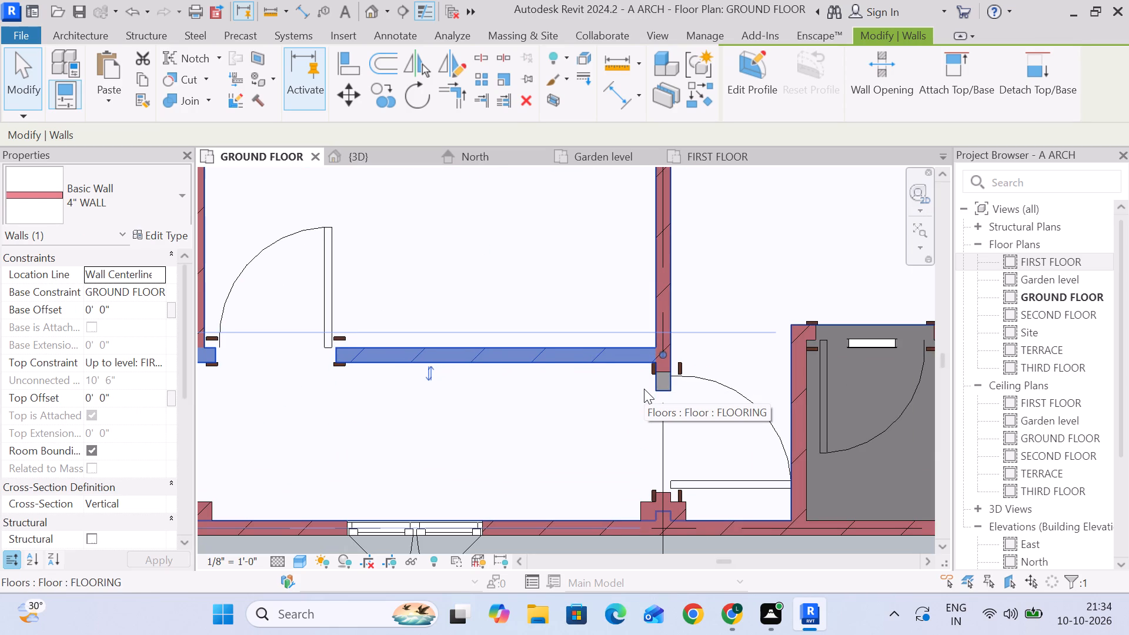
{"action": "key", "text": "Up"}
{"action": "key", "text": "Down"}
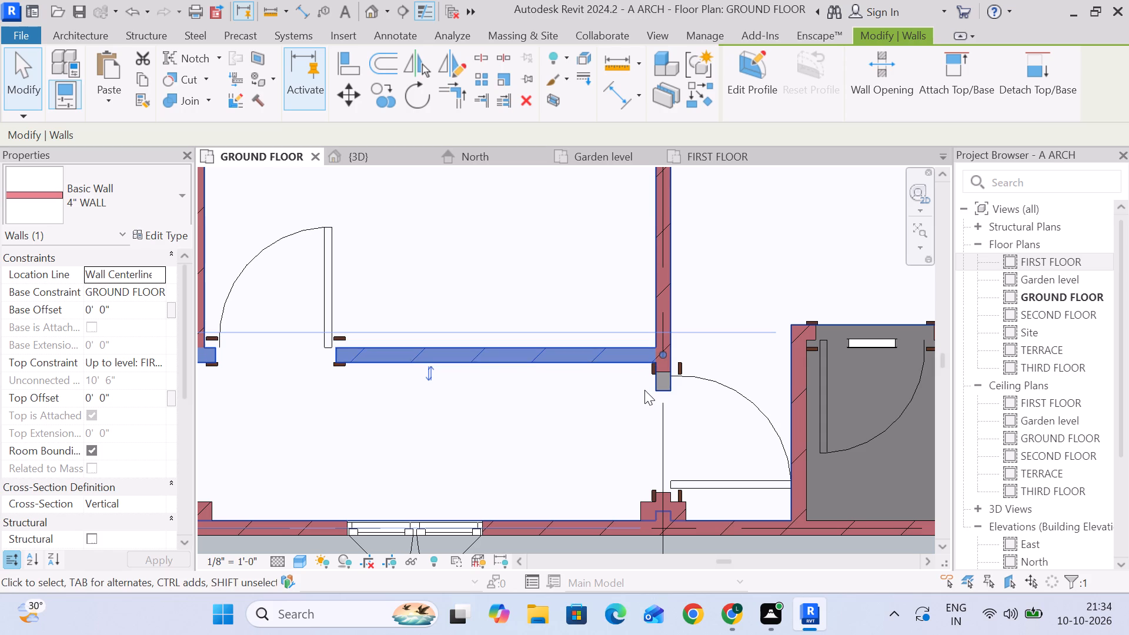
Examine the junction of the horizontal 4" wall with the grid 2 wall and bedroom door, and the flooring around it.
{"action": "scroll", "coordinate": [646, 384], "scroll_direction": "down", "scroll_amount": 5}
{"action": "scroll", "coordinate": [646, 373], "scroll_direction": "up", "scroll_amount": 16}
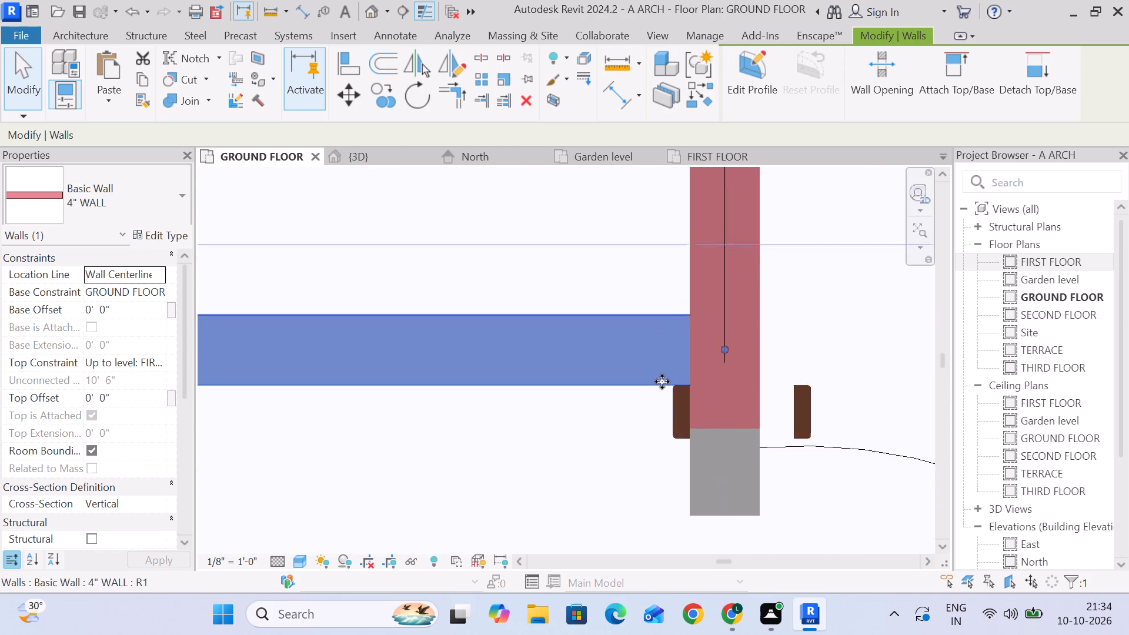
{"action": "scroll", "coordinate": [662, 382], "scroll_direction": "up", "scroll_amount": 11}
{"action": "scroll", "coordinate": [710, 382], "scroll_direction": "down", "scroll_amount": 19}
{"action": "middle_click_drag", "start_coordinate": [700, 380], "coordinate": [624, 349]}
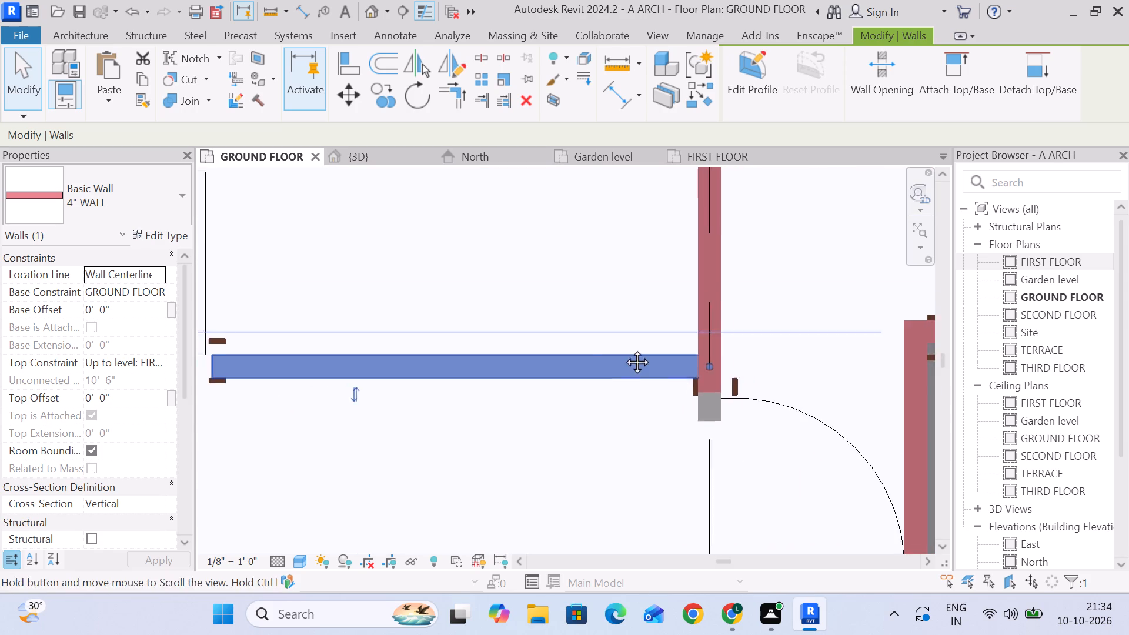
{"action": "middle_click_drag", "start_coordinate": [624, 349], "coordinate": [536, 306]}
{"action": "scroll", "coordinate": [536, 306], "scroll_direction": "down", "scroll_amount": 8}
{"action": "left_click", "coordinate": [628, 502]}
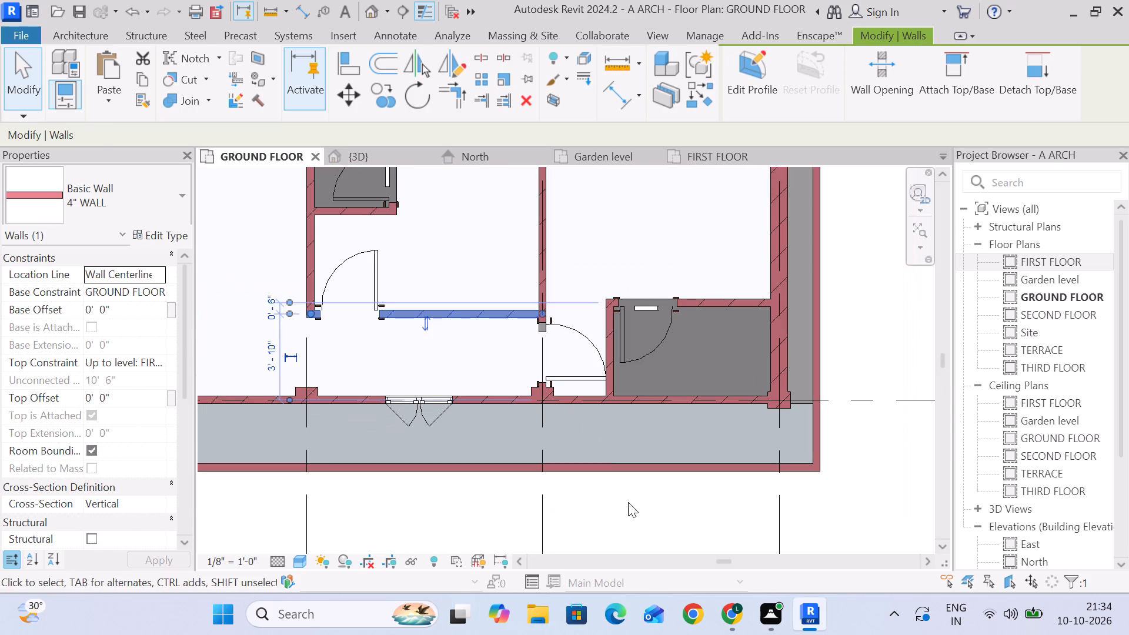
{"action": "left_click", "coordinate": [446, 356]}
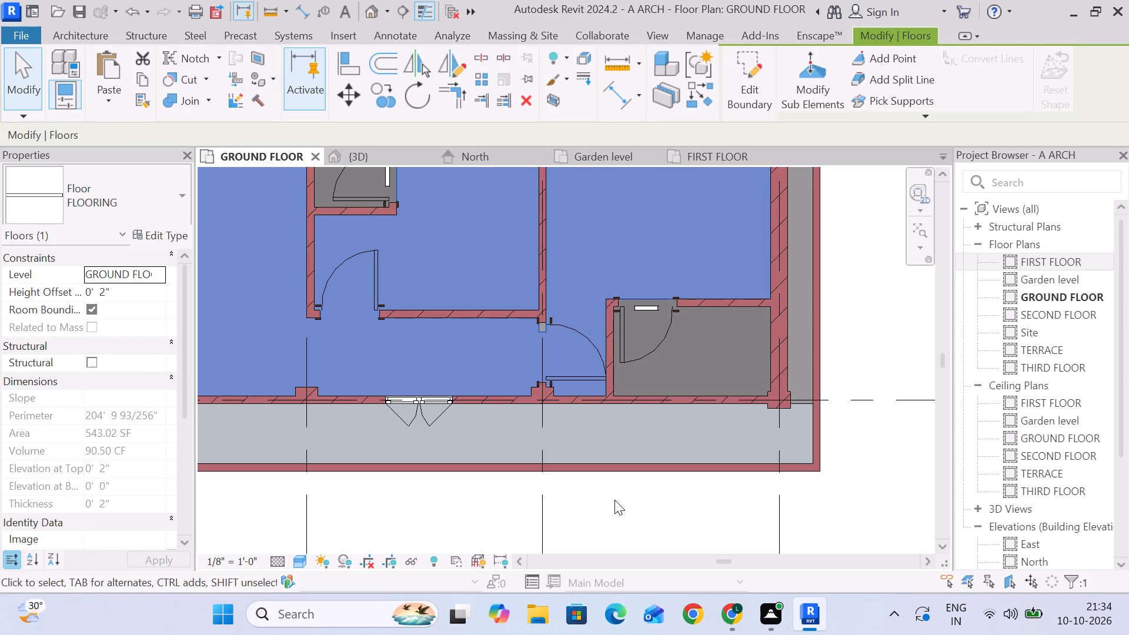
{"action": "left_click", "coordinate": [614, 500]}
Align the column at B-1 with the outer faces of the south 4" wall and the east 9" wall.
{"action": "scroll", "coordinate": [560, 383], "scroll_direction": "up", "scroll_amount": 8}
{"action": "scroll", "coordinate": [543, 391], "scroll_direction": "down", "scroll_amount": 11}
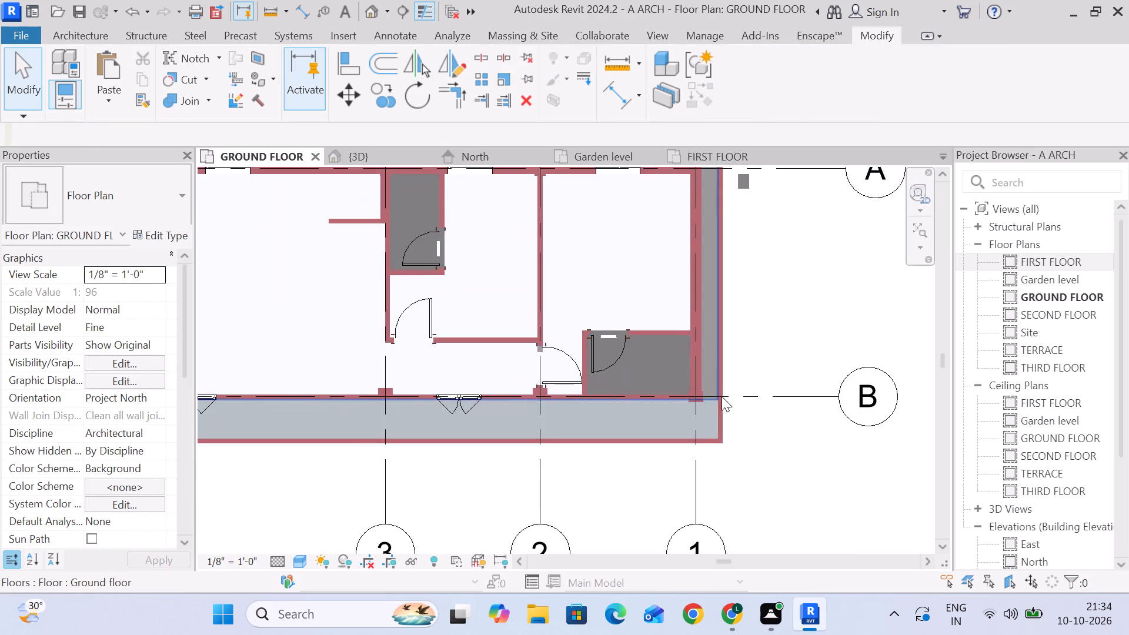
{"action": "scroll", "coordinate": [722, 396], "scroll_direction": "up", "scroll_amount": 11}
{"action": "scroll", "coordinate": [587, 397], "scroll_direction": "down", "scroll_amount": 3}
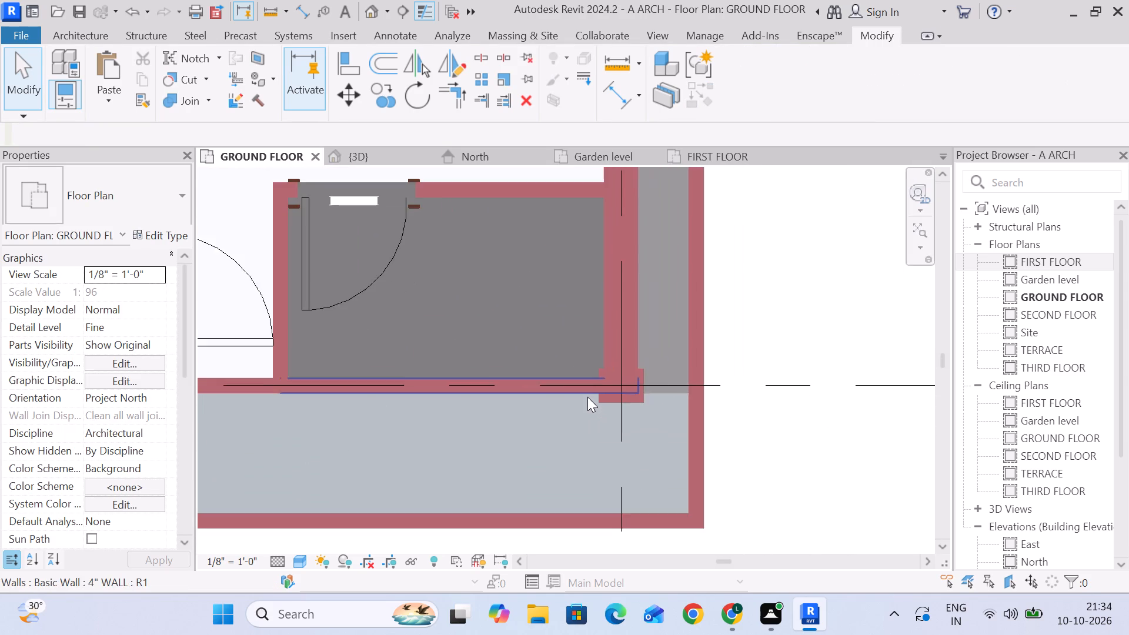
{"action": "scroll", "coordinate": [587, 397], "scroll_direction": "down", "scroll_amount": 1}
{"action": "left_click", "coordinate": [346, 58]}
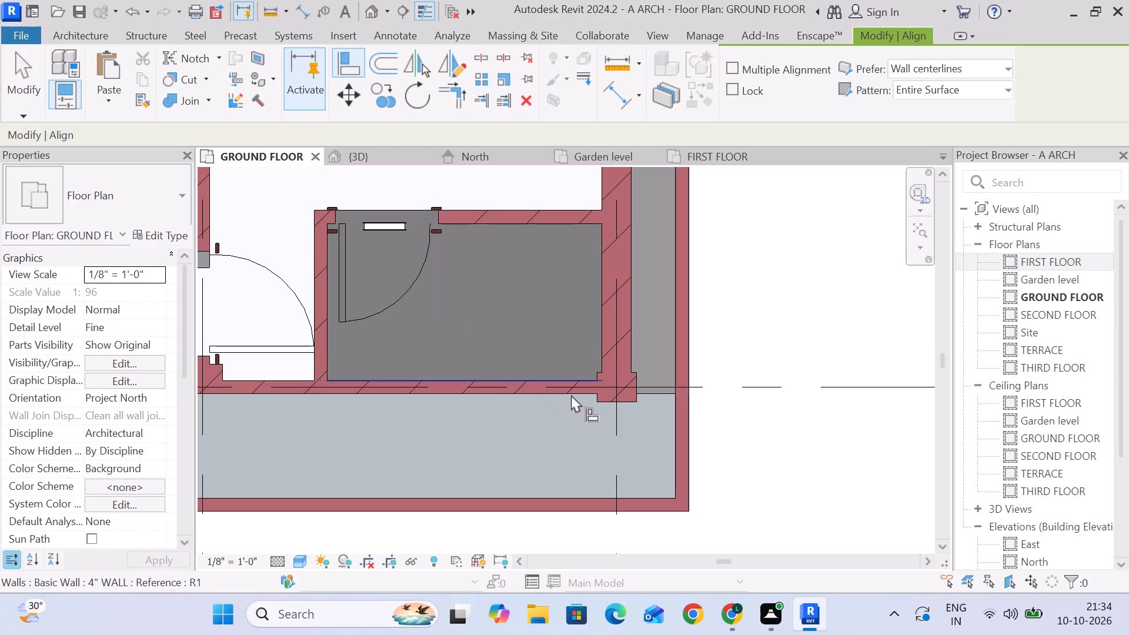
{"action": "left_click", "coordinate": [571, 395]}
{"action": "left_click", "coordinate": [606, 403]}
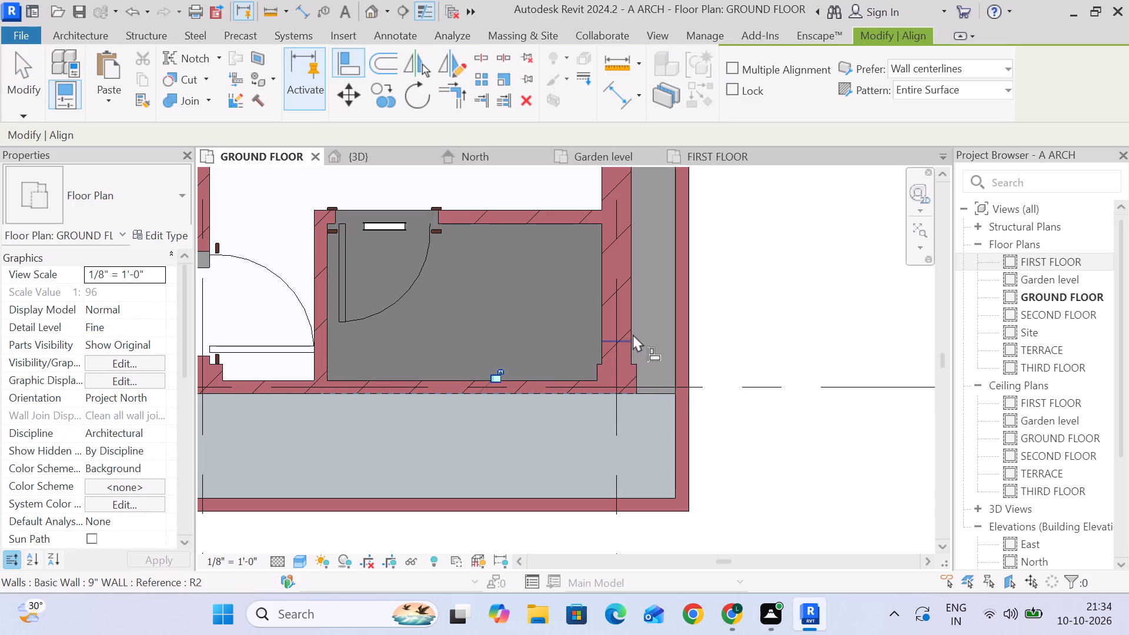
{"action": "left_click", "coordinate": [632, 324]}
{"action": "left_click", "coordinate": [640, 368]}
Align the outer face of the column at A-1 with the outer face of the north 9" wall.
{"action": "scroll", "coordinate": [644, 387], "scroll_direction": "down", "scroll_amount": 4}
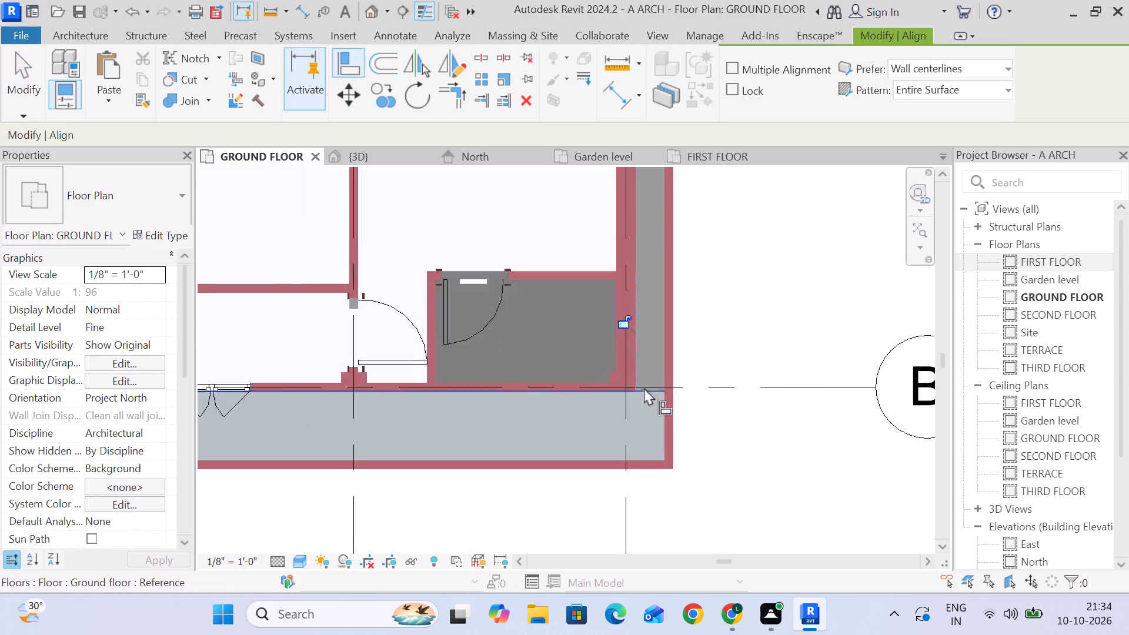
{"action": "scroll", "coordinate": [644, 387], "scroll_direction": "down", "scroll_amount": 1}
{"action": "middle_click_drag", "start_coordinate": [644, 319], "coordinate": [664, 493]}
{"action": "scroll", "coordinate": [652, 248], "scroll_direction": "up", "scroll_amount": 5}
{"action": "scroll", "coordinate": [651, 270], "scroll_direction": "down", "scroll_amount": 6}
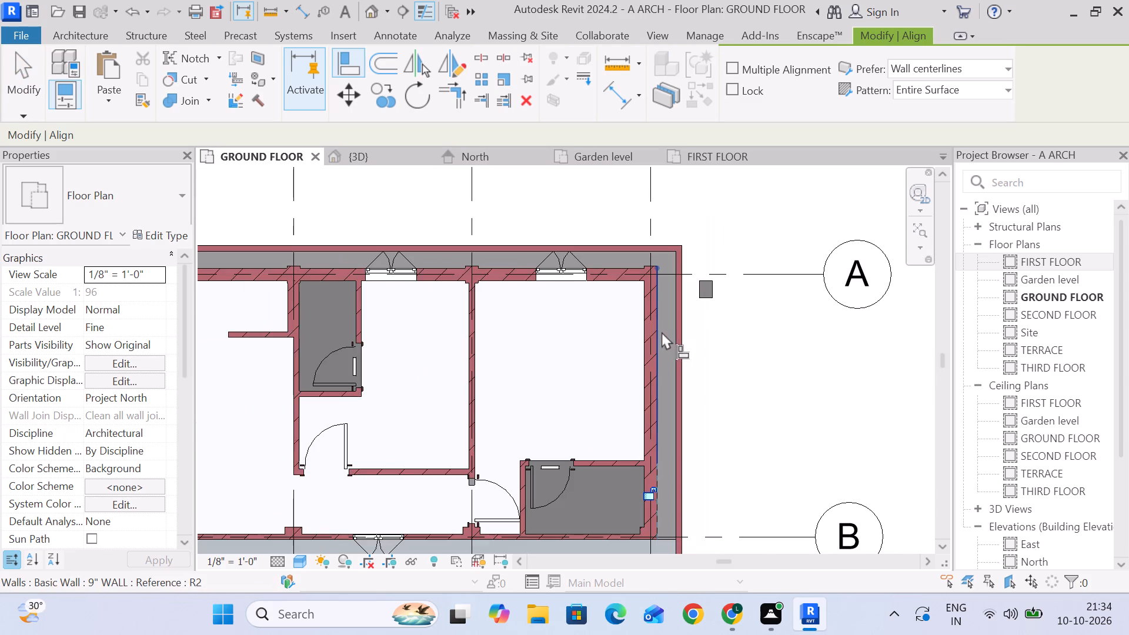
{"action": "middle_click_drag", "start_coordinate": [664, 343], "coordinate": [667, 337]}
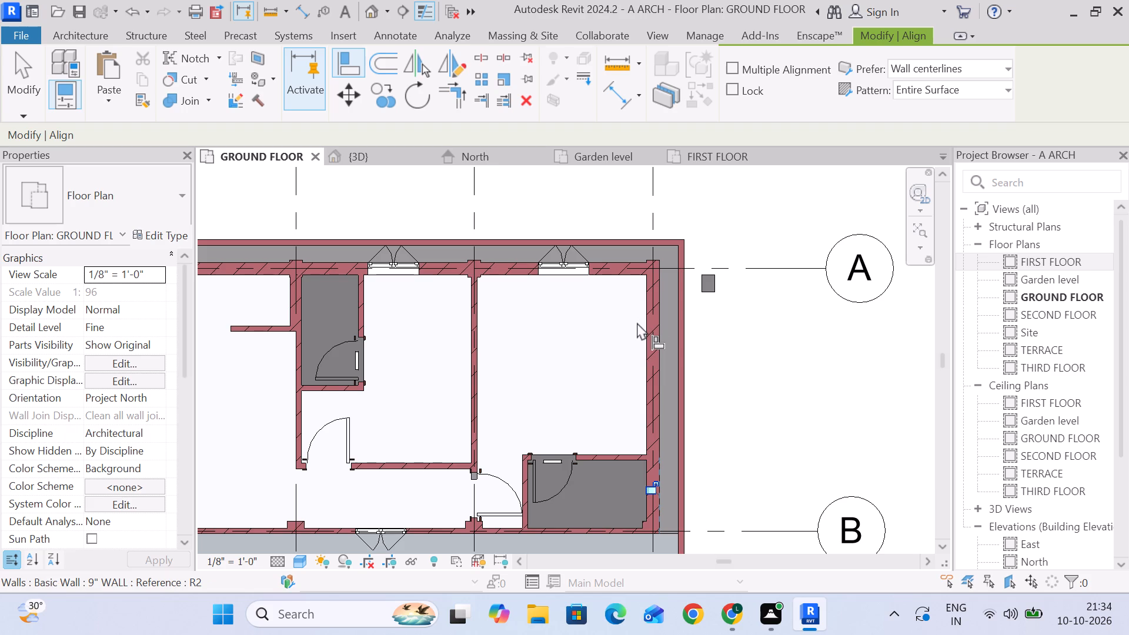
{"action": "scroll", "coordinate": [633, 264], "scroll_direction": "up", "scroll_amount": 7}
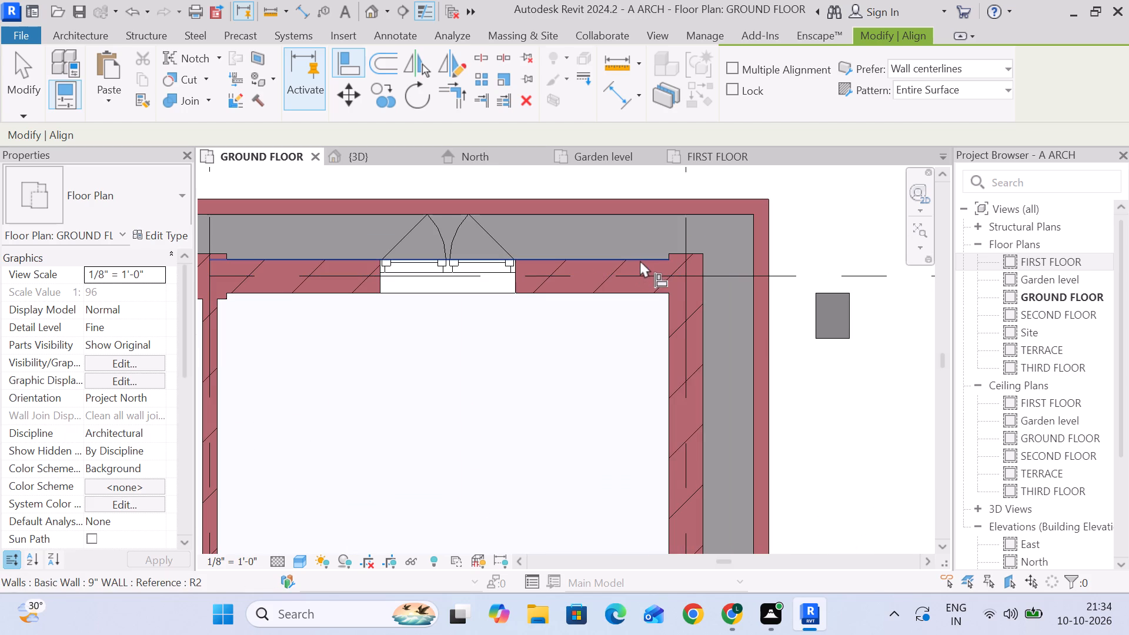
{"action": "left_click", "coordinate": [640, 260]}
{"action": "left_click", "coordinate": [669, 252]}
{"action": "middle_click_drag", "start_coordinate": [583, 281], "coordinate": [675, 281]}
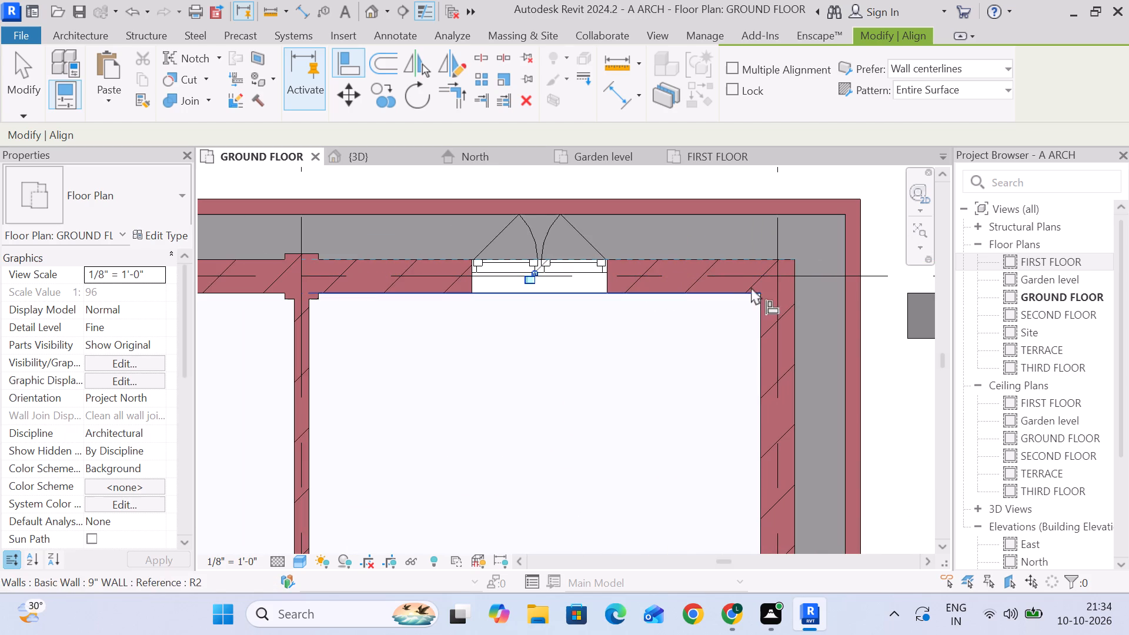
{"action": "scroll", "coordinate": [608, 319], "scroll_direction": "down", "scroll_amount": 2}
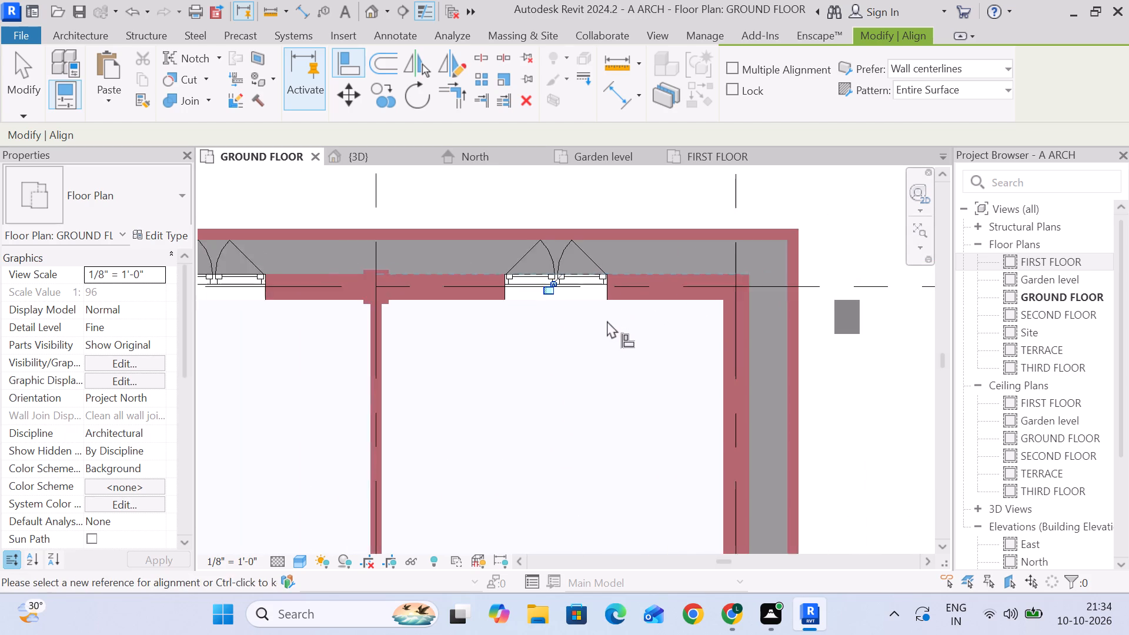
{"action": "scroll", "coordinate": [607, 320], "scroll_direction": "down", "scroll_amount": 1}
{"action": "middle_click_drag", "start_coordinate": [606, 323], "coordinate": [780, 312]}
{"action": "scroll", "coordinate": [537, 265], "scroll_direction": "up", "scroll_amount": 4}
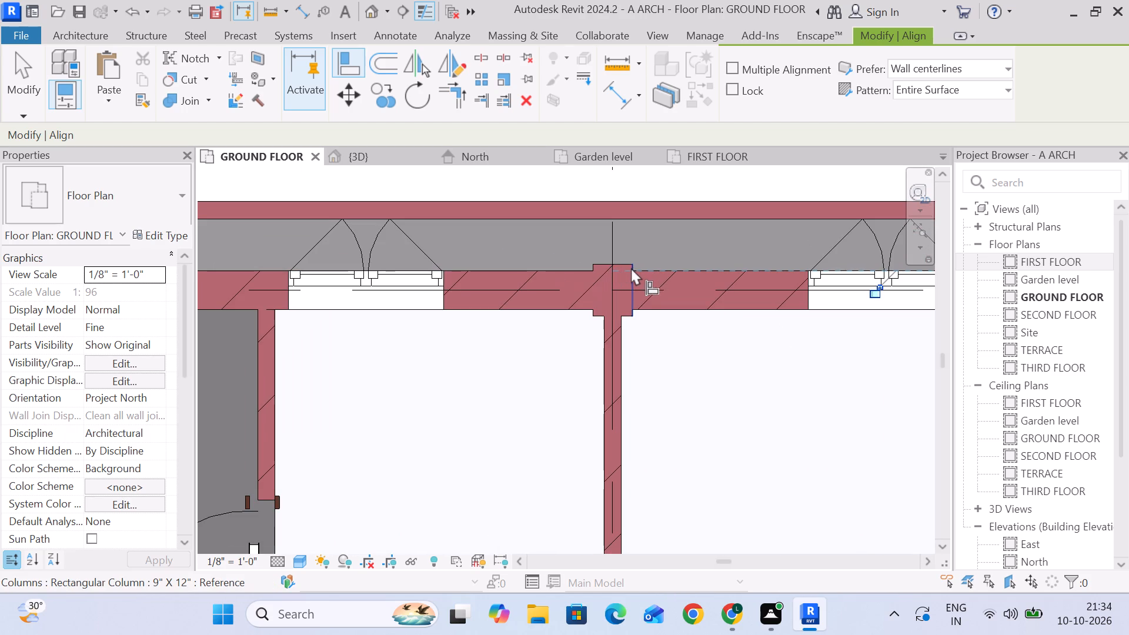
{"action": "key", "text": "Escape"}
{"action": "key", "text": "Escape"}
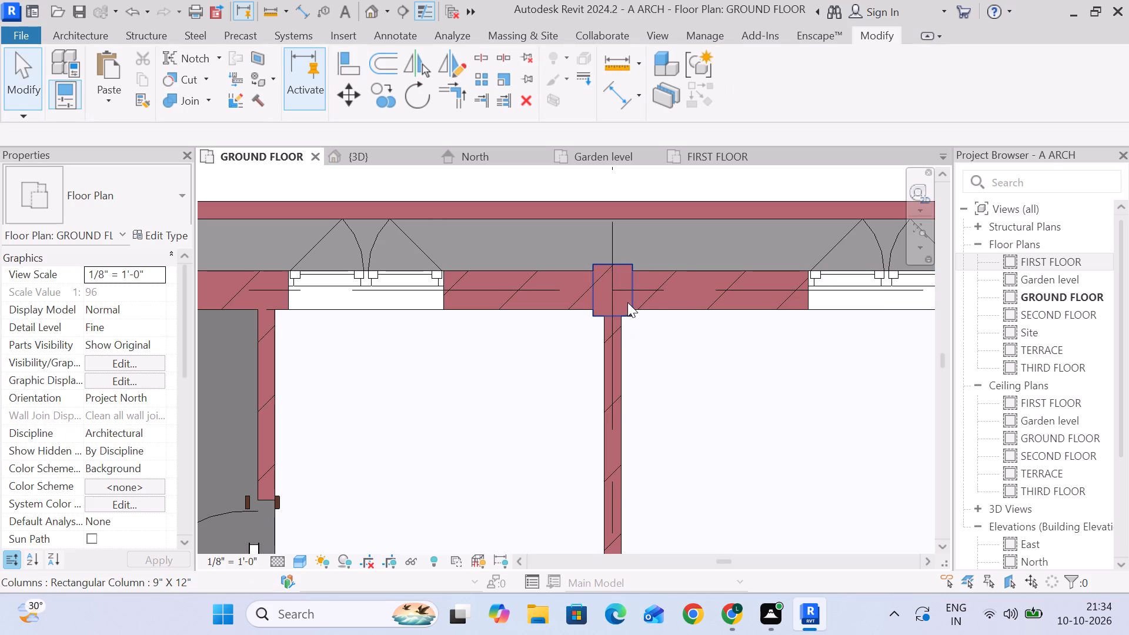
Rotate the 9" X 12" column at A-2 so it runs lengthwise along the north wall.
{"action": "left_click", "coordinate": [627, 302]}
{"action": "key", "text": "space"}
{"action": "scroll", "coordinate": [617, 287], "scroll_direction": "up", "scroll_amount": 1}
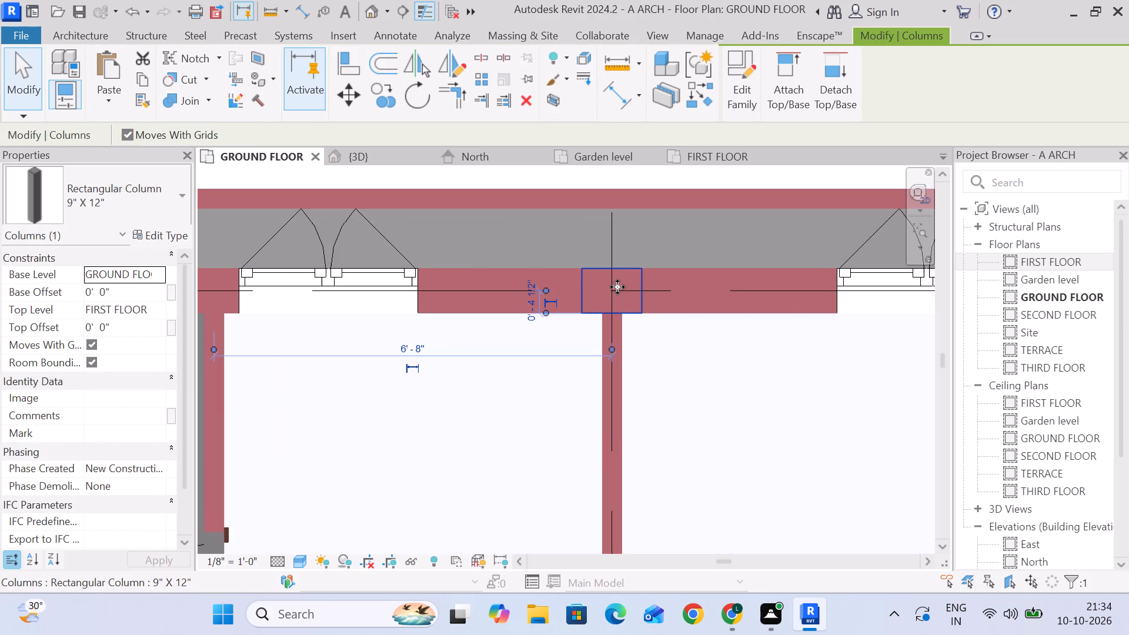
Rotate the 9" X 12" column at A-4, above the kitchen partition, so it runs lengthwise along the north wall.
{"action": "scroll", "coordinate": [649, 347], "scroll_direction": "down", "scroll_amount": 5}
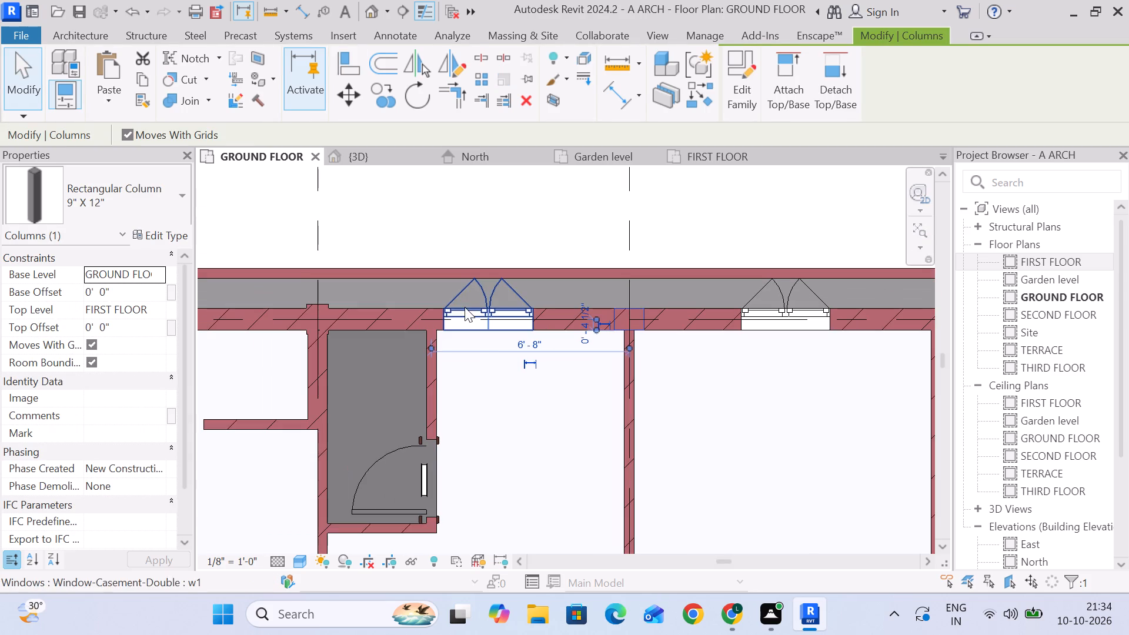
{"action": "middle_click_drag", "start_coordinate": [360, 323], "coordinate": [496, 323]}
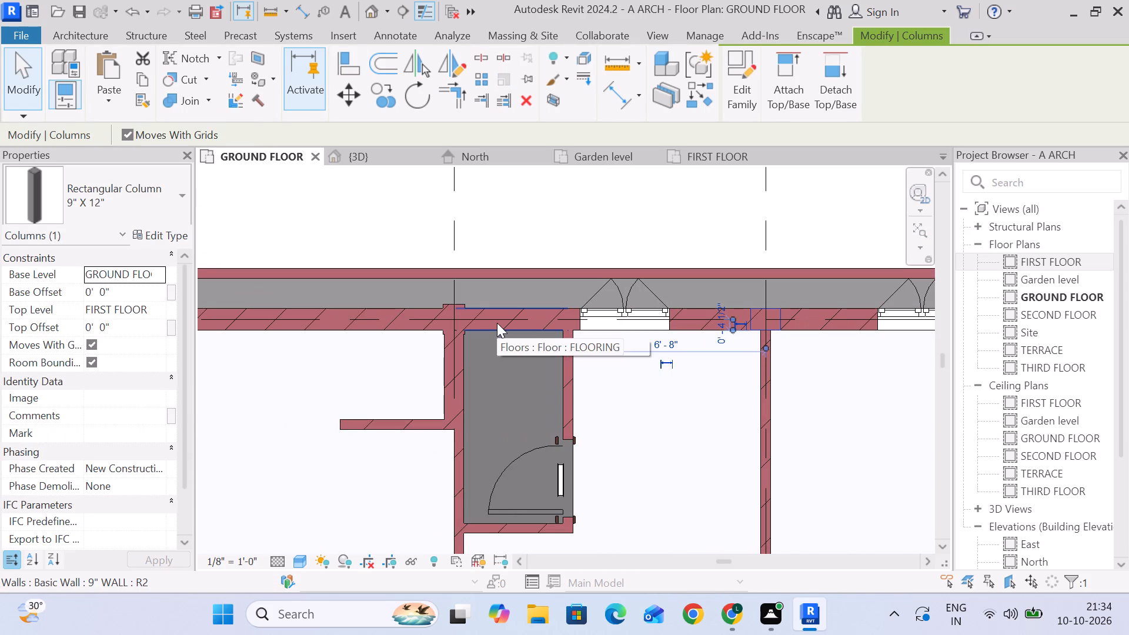
{"action": "left_click", "coordinate": [757, 327]}
{"action": "scroll", "coordinate": [763, 320], "scroll_direction": "up", "scroll_amount": 4}
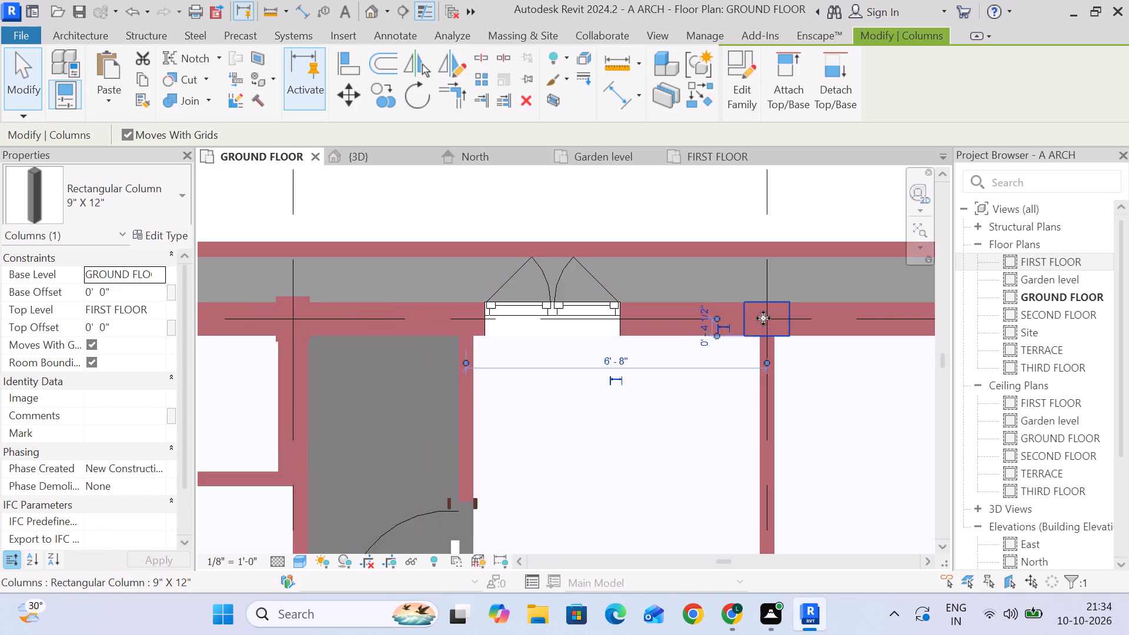
{"action": "scroll", "coordinate": [763, 318], "scroll_direction": "up", "scroll_amount": 6}
{"action": "middle_click_drag", "start_coordinate": [817, 353], "coordinate": [741, 354]}
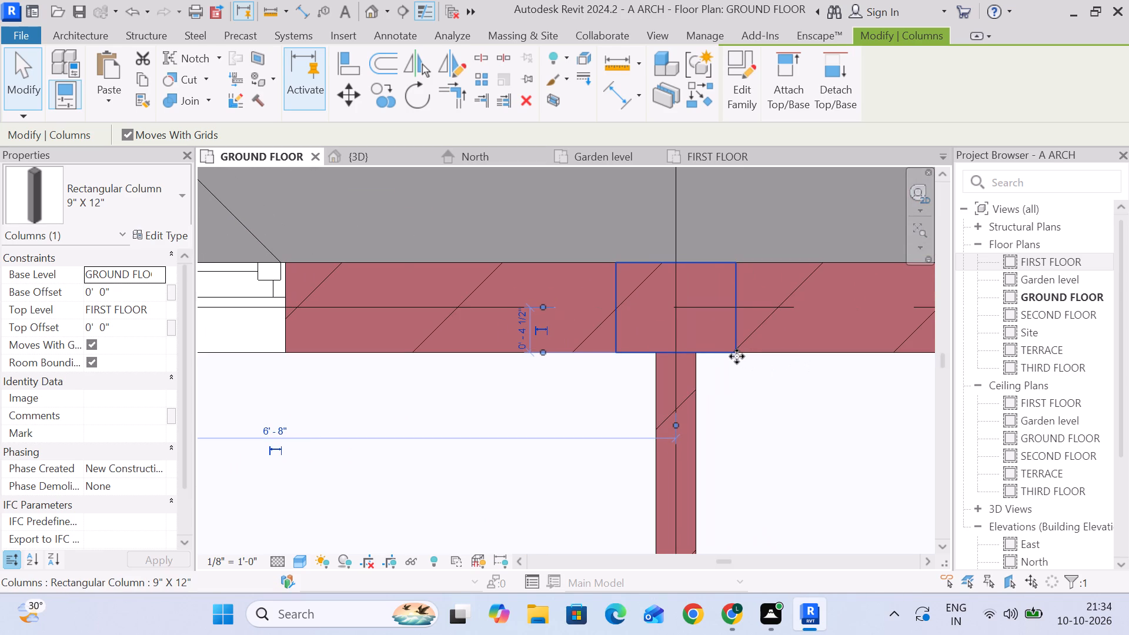
{"action": "scroll", "coordinate": [737, 356], "scroll_direction": "down", "scroll_amount": 10}
{"action": "middle_click_drag", "start_coordinate": [464, 386], "coordinate": [630, 369]}
{"action": "scroll", "coordinate": [634, 369], "scroll_direction": "down", "scroll_amount": 2}
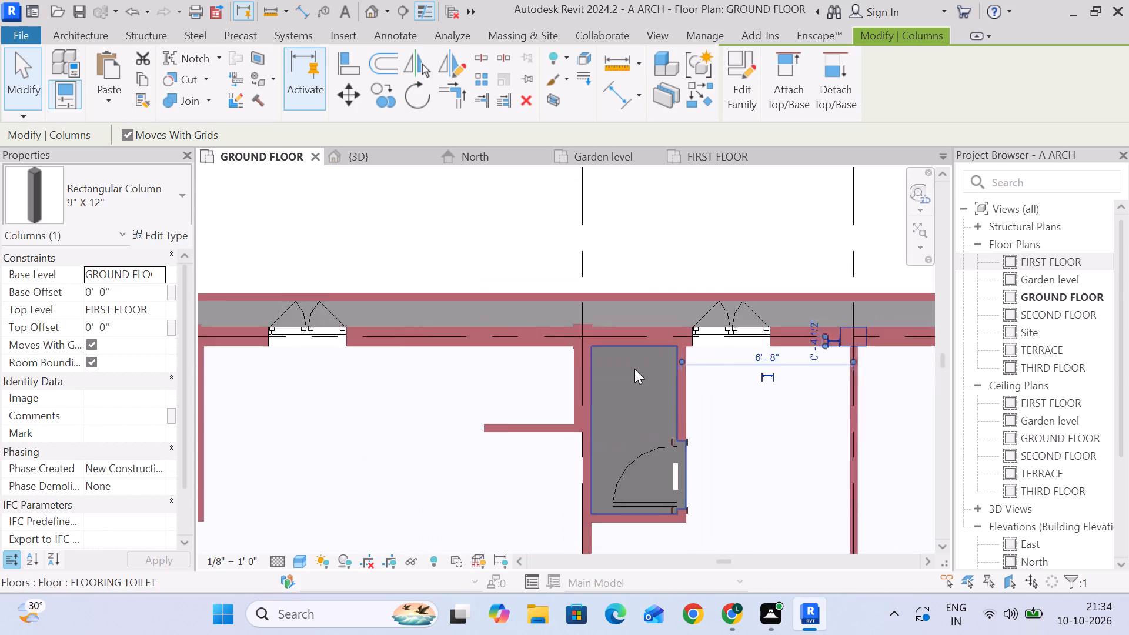
{"action": "scroll", "coordinate": [634, 369], "scroll_direction": "down", "scroll_amount": 2}
{"action": "middle_click_drag", "start_coordinate": [516, 366], "coordinate": [659, 358]}
{"action": "scroll", "coordinate": [486, 339], "scroll_direction": "up", "scroll_amount": 4}
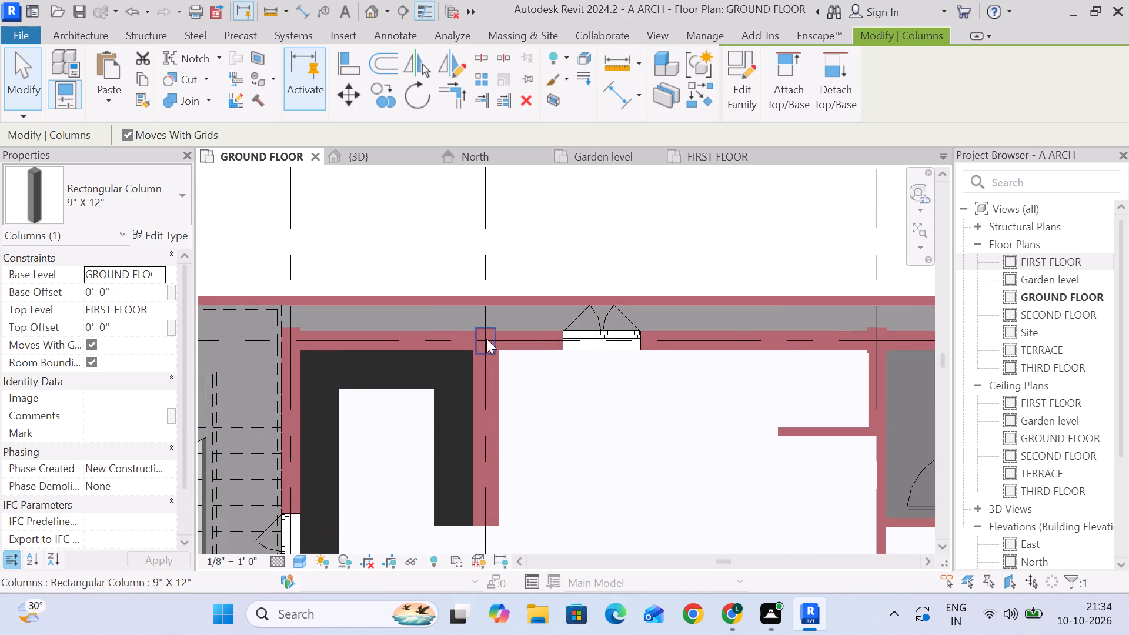
{"action": "scroll", "coordinate": [487, 349], "scroll_direction": "up", "scroll_amount": 5}
{"action": "left_click", "coordinate": [505, 337]}
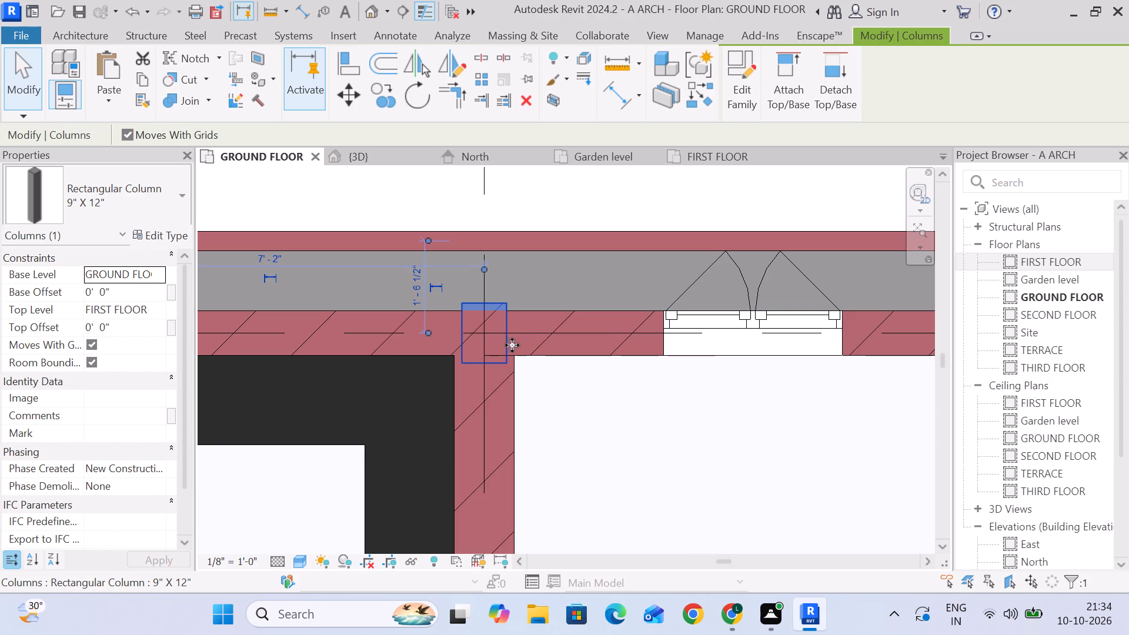
{"action": "key", "text": "space"}
{"action": "scroll", "coordinate": [512, 303], "scroll_direction": "down", "scroll_amount": 5}
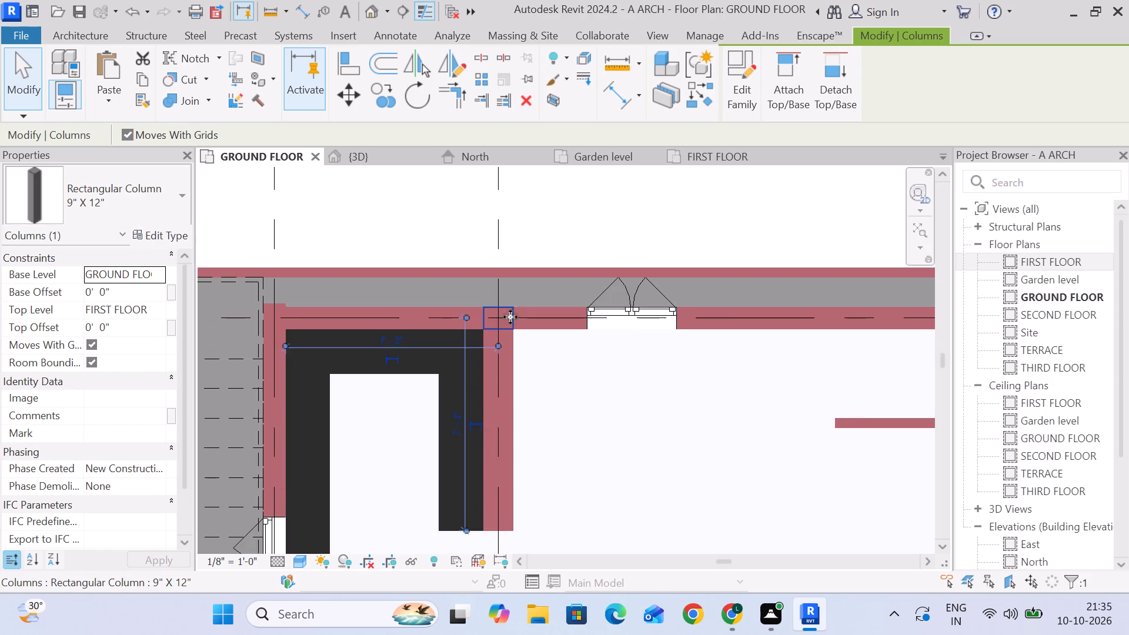
Align the outer face of the column at A-5 with the outer face of the north 9" wall, dismissing the save reminder.
{"action": "scroll", "coordinate": [507, 332], "scroll_direction": "up", "scroll_amount": 6}
{"action": "scroll", "coordinate": [507, 342], "scroll_direction": "down", "scroll_amount": 7}
{"action": "scroll", "coordinate": [279, 315], "scroll_direction": "up", "scroll_amount": 4}
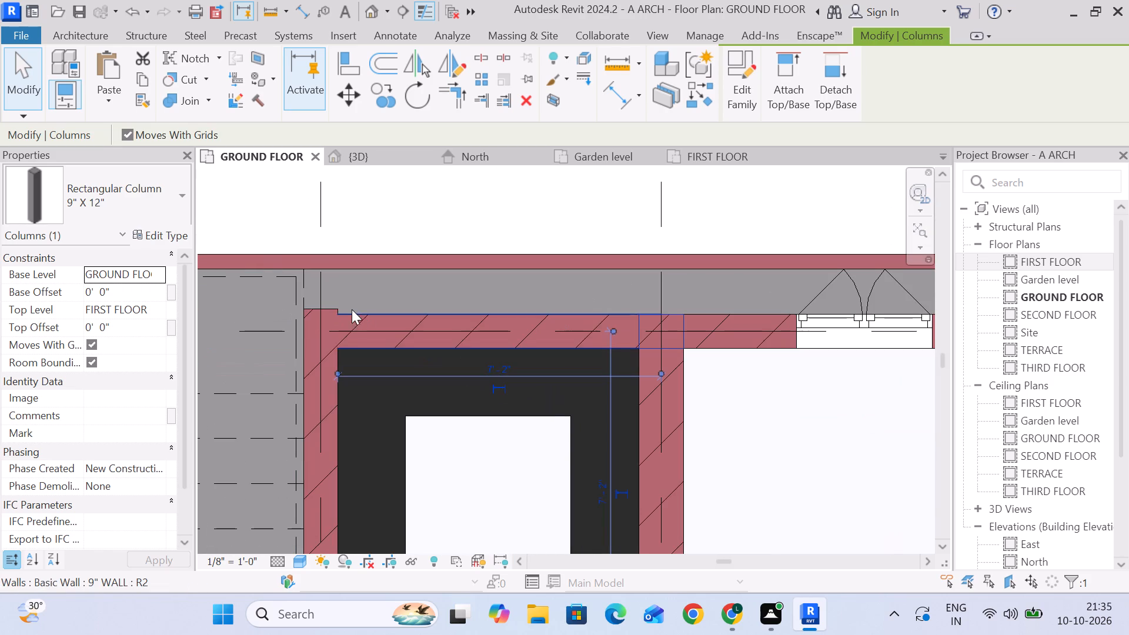
{"action": "left_click", "coordinate": [334, 308]}
{"action": "middle_click_drag", "start_coordinate": [358, 332], "coordinate": [465, 307]}
{"action": "scroll", "coordinate": [358, 332], "scroll_direction": "up", "scroll_amount": 1}
{"action": "scroll", "coordinate": [462, 307], "scroll_direction": "down", "scroll_amount": 3}
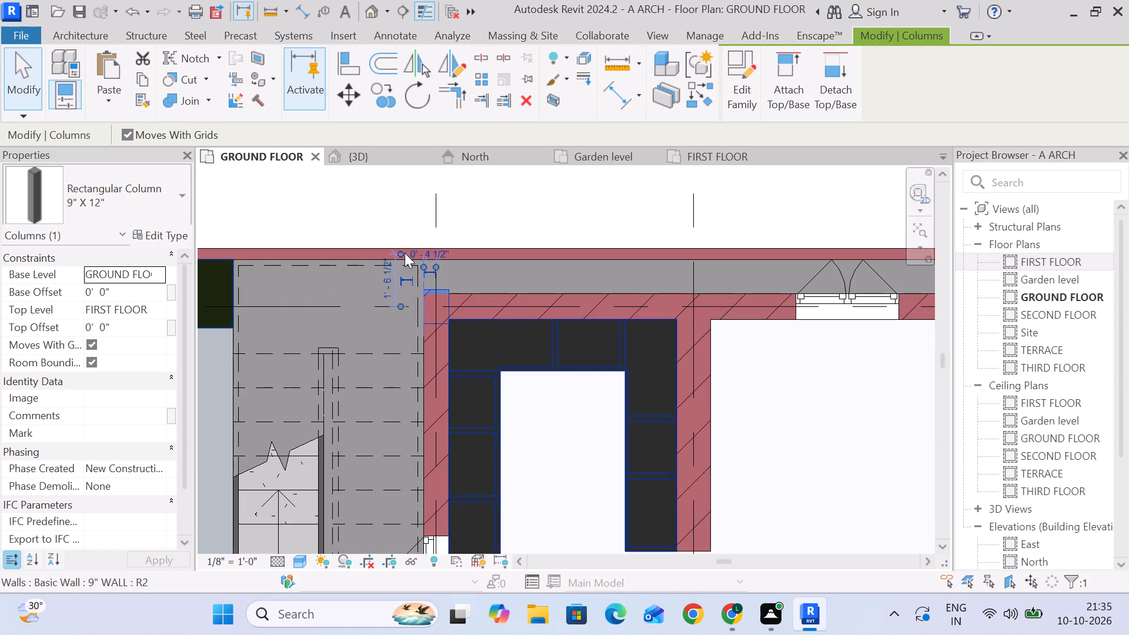
{"action": "left_click", "coordinate": [360, 66]}
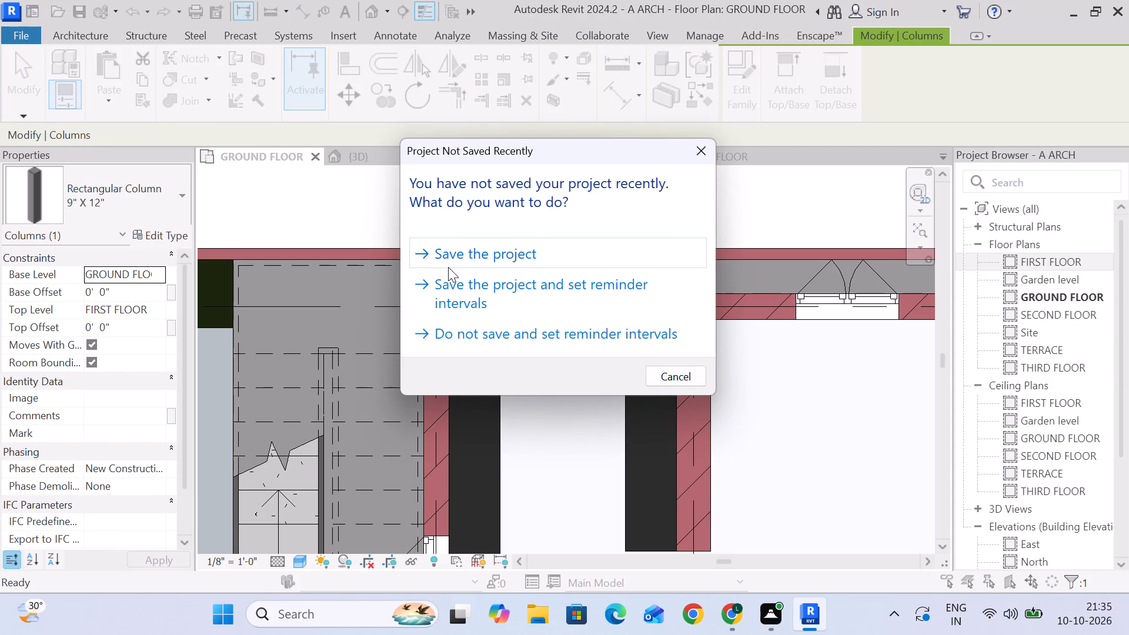
{"action": "left_click", "coordinate": [707, 151]}
{"action": "left_click", "coordinate": [474, 293]}
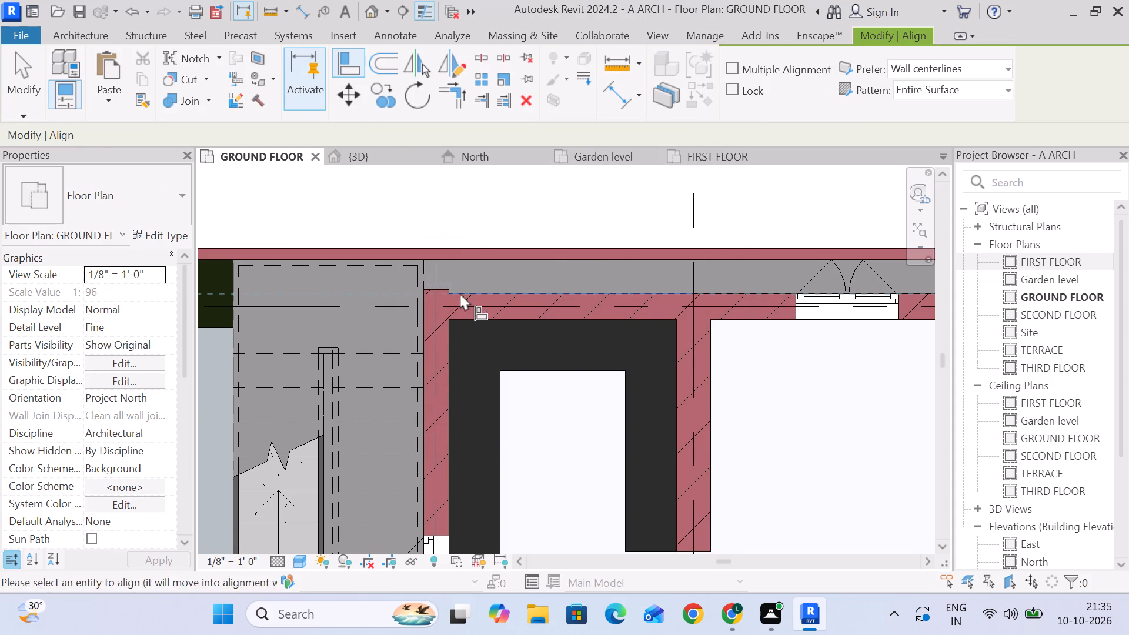
{"action": "left_click", "coordinate": [442, 289]}
{"action": "scroll", "coordinate": [448, 326], "scroll_direction": "down", "scroll_amount": 4}
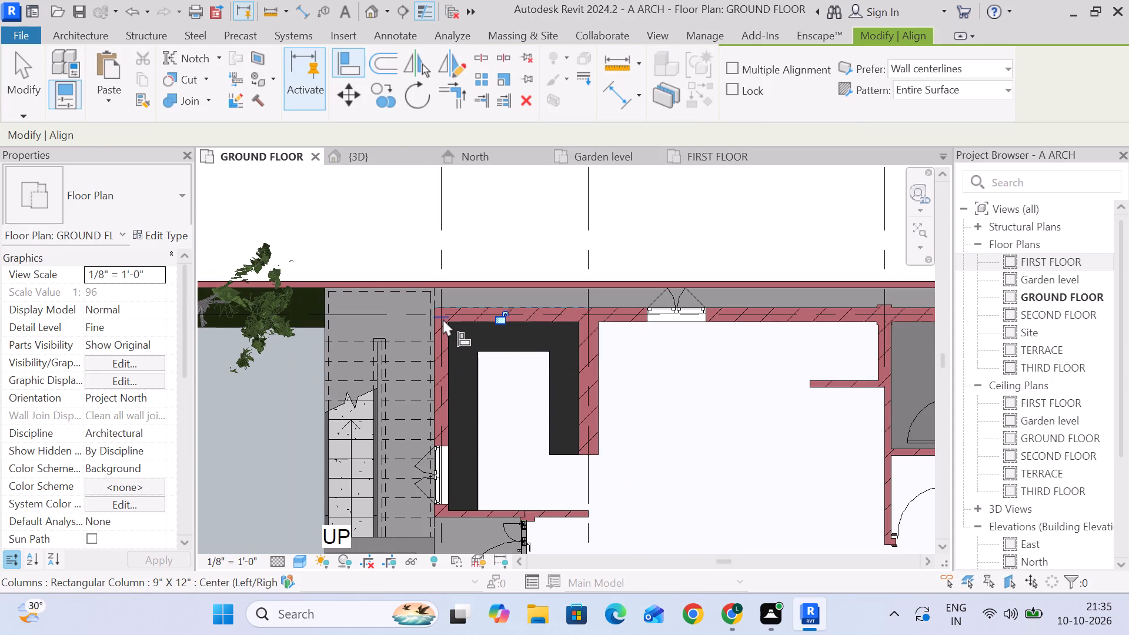
{"action": "middle_click_drag", "start_coordinate": [446, 326], "coordinate": [470, 215]}
{"action": "key", "text": "Escape"}
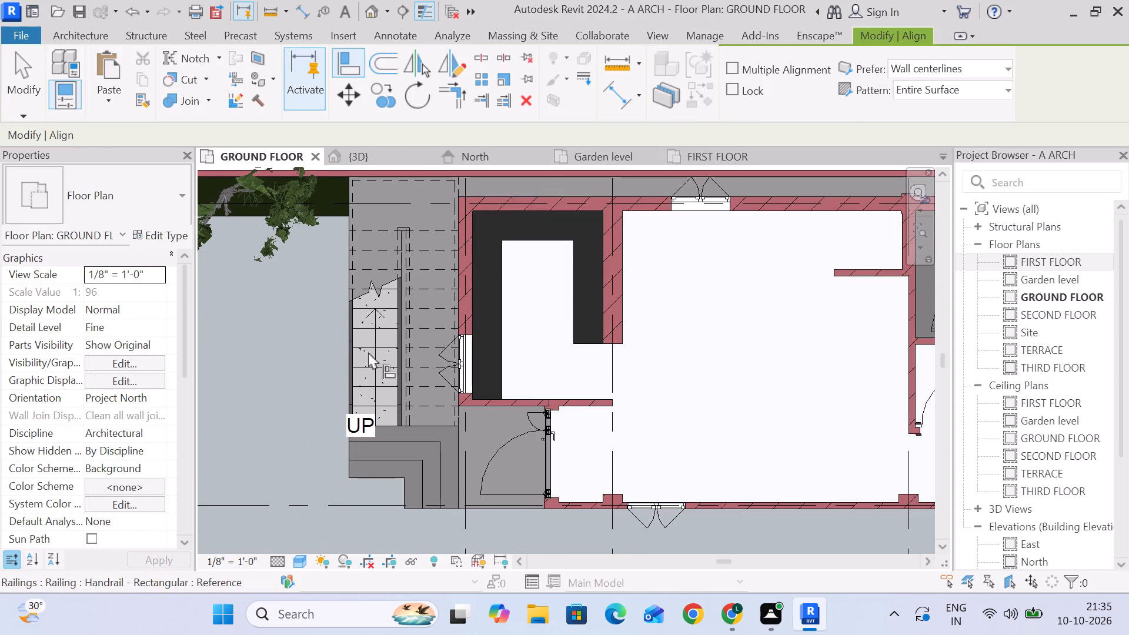
Delete the stray column outside the building, east of the boundary wall near grid A.
{"action": "scroll", "coordinate": [436, 361], "scroll_direction": "down", "scroll_amount": 3}
{"action": "middle_click_drag", "start_coordinate": [539, 360], "coordinate": [426, 332]}
{"action": "middle_click_drag", "start_coordinate": [824, 319], "coordinate": [815, 319]}
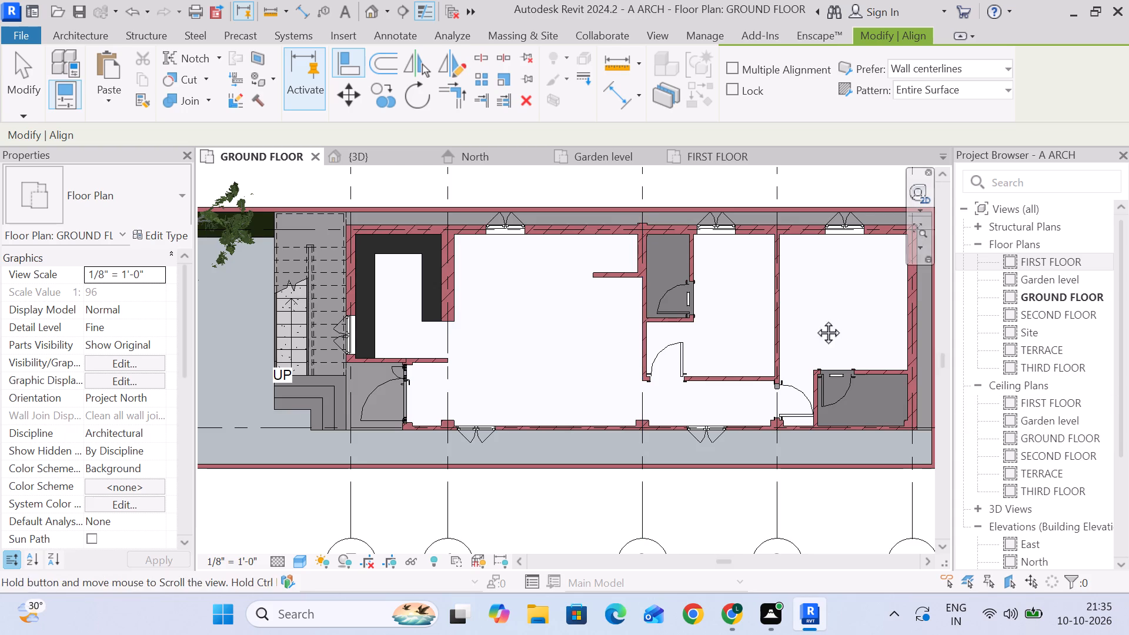
{"action": "middle_click_drag", "start_coordinate": [815, 319], "coordinate": [660, 339]}
{"action": "key", "text": "Escape"}
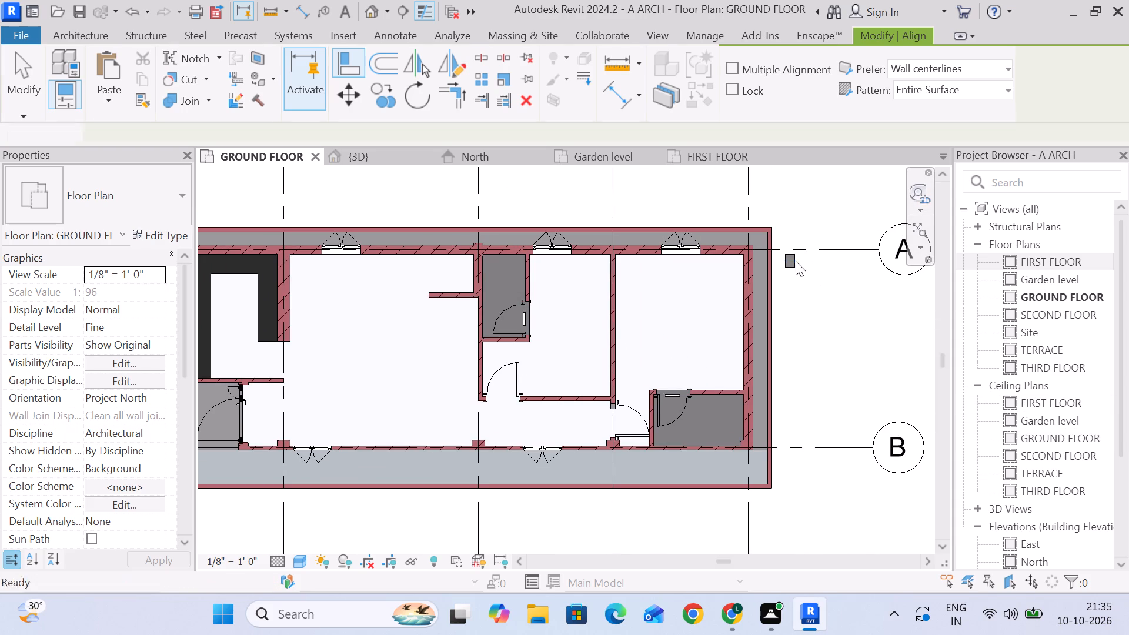
{"action": "left_click", "coordinate": [796, 262]}
{"action": "key", "text": "Delete"}
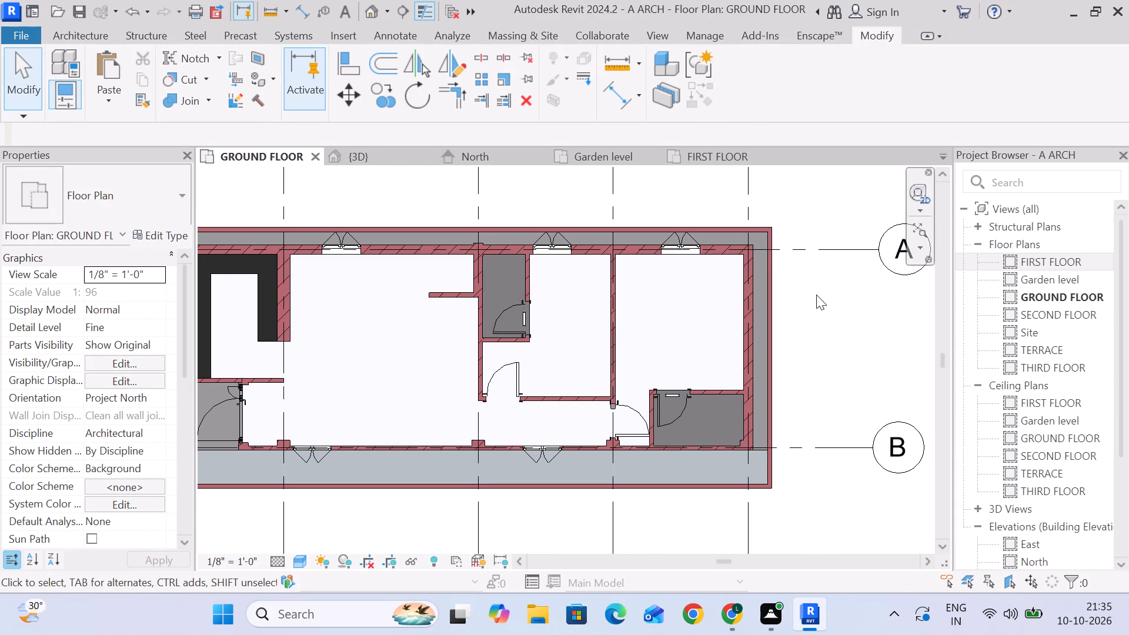
Rotate the 9" X 12" column at B-1 so it runs lengthwise along the east wall.
{"action": "scroll", "coordinate": [754, 439], "scroll_direction": "up", "scroll_amount": 5}
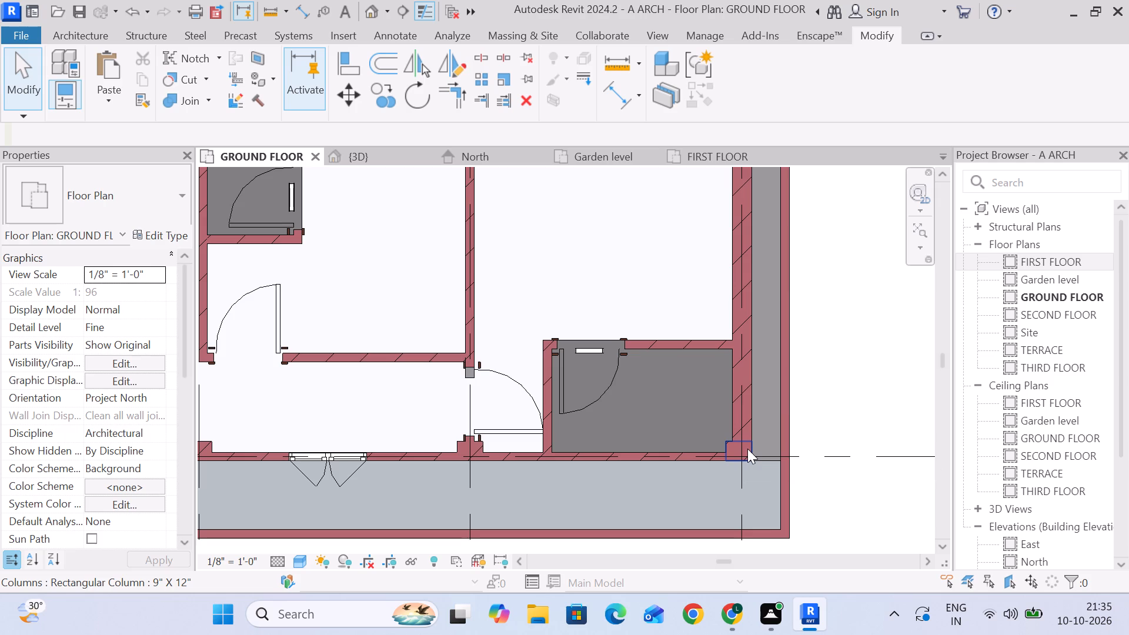
{"action": "left_click", "coordinate": [751, 447]}
{"action": "key", "text": "space"}
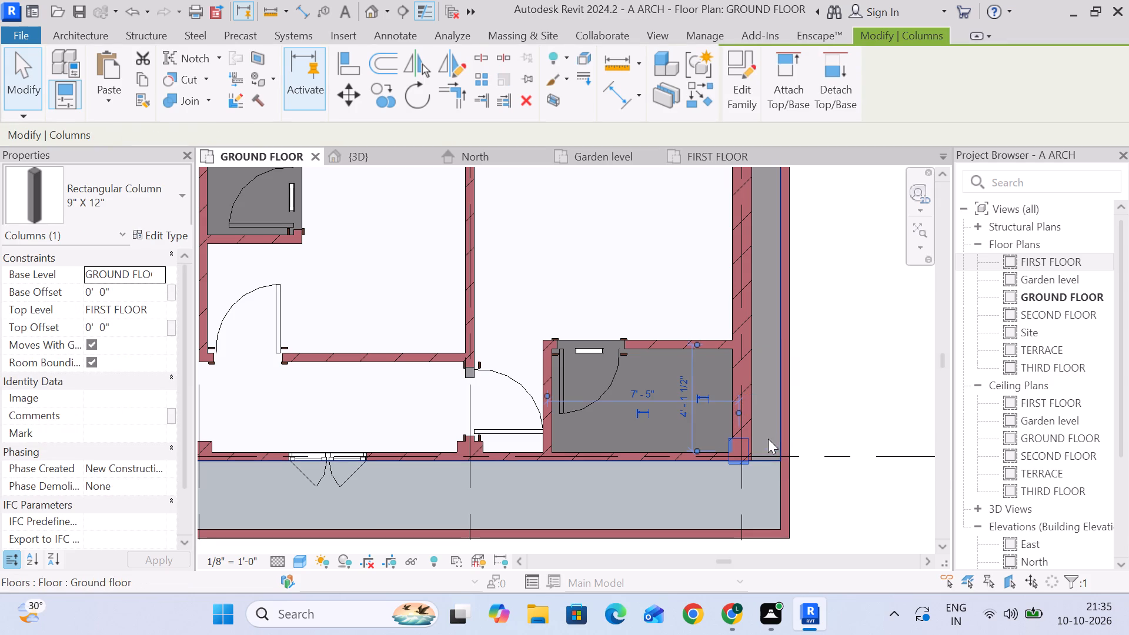
{"action": "scroll", "coordinate": [732, 460], "scroll_direction": "up", "scroll_amount": 5}
{"action": "scroll", "coordinate": [787, 483], "scroll_direction": "down", "scroll_amount": 4}
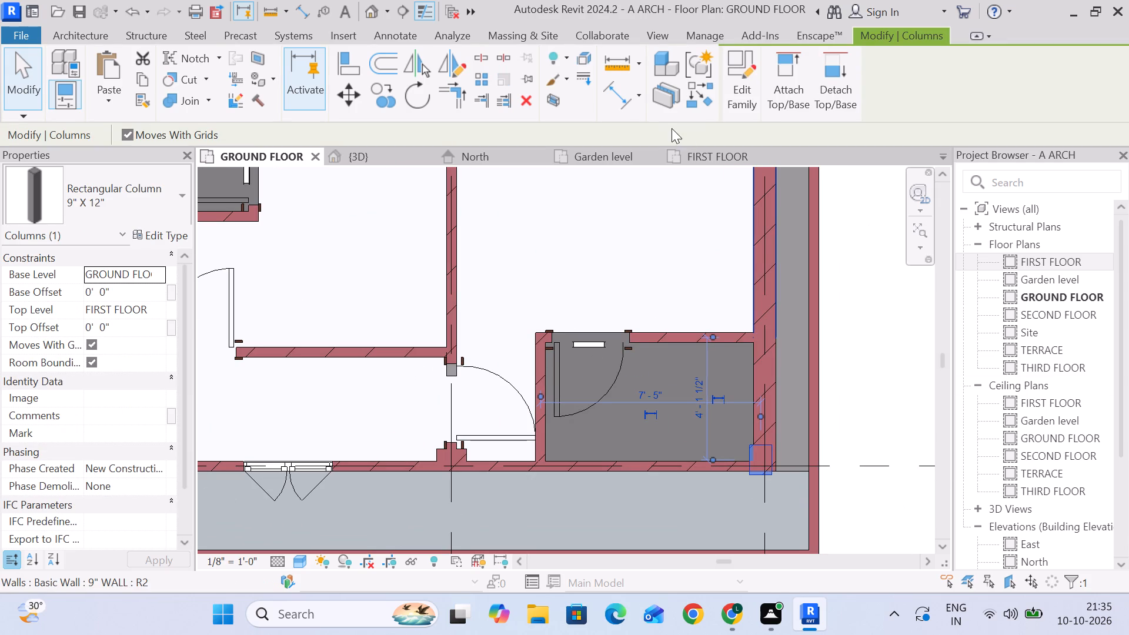
Align the rotated column at B-1 with the outer faces of the east 9" wall and the south 4" wall.
{"action": "left_click", "coordinate": [350, 66]}
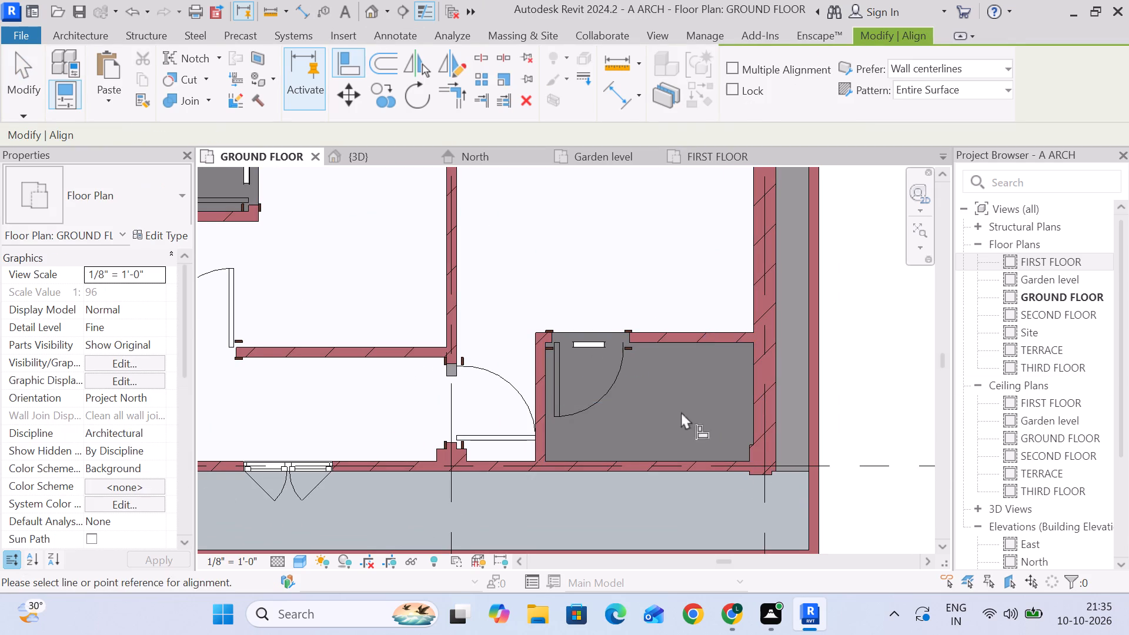
{"action": "scroll", "coordinate": [723, 456], "scroll_direction": "up", "scroll_amount": 5}
{"action": "scroll", "coordinate": [827, 490], "scroll_direction": "up", "scroll_amount": 4}
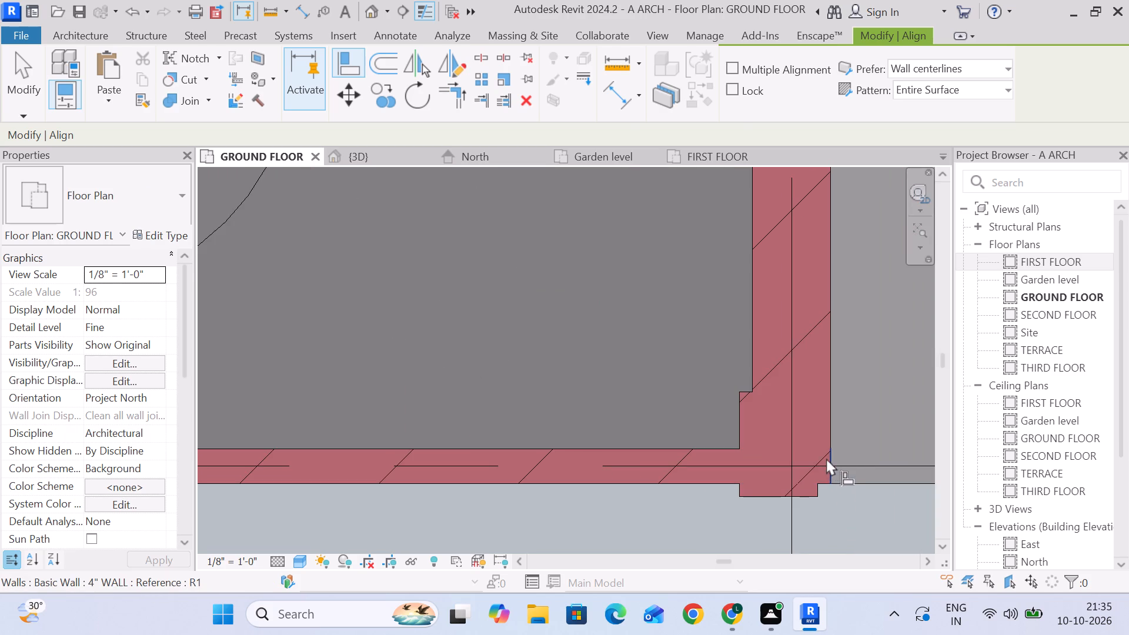
{"action": "left_click", "coordinate": [829, 436]}
{"action": "left_click", "coordinate": [820, 492]}
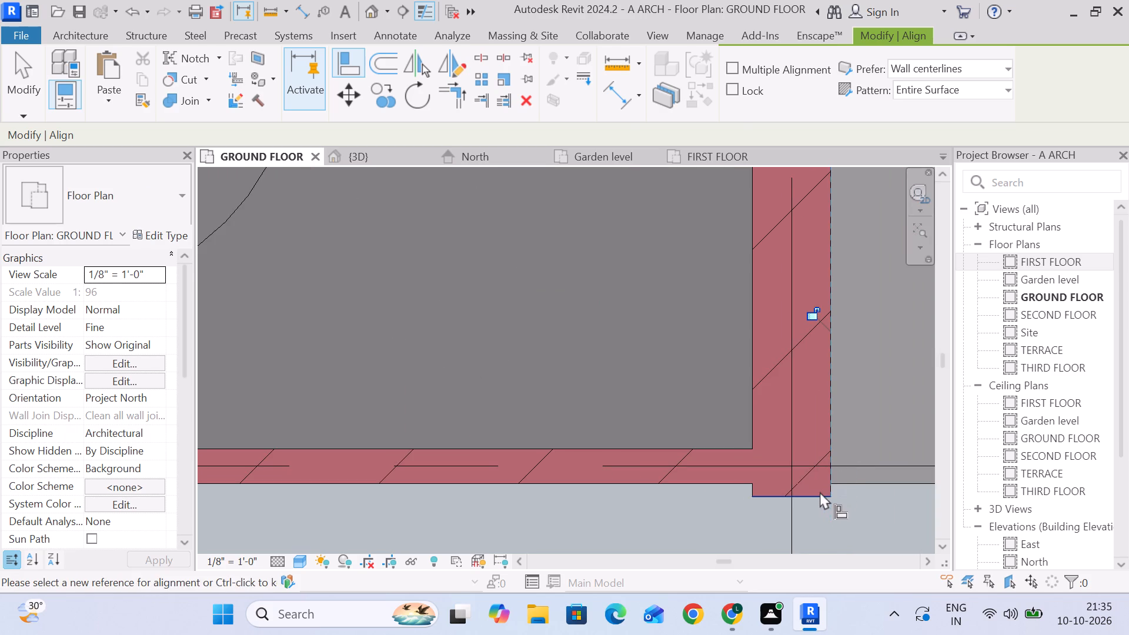
{"action": "left_click", "coordinate": [728, 484]}
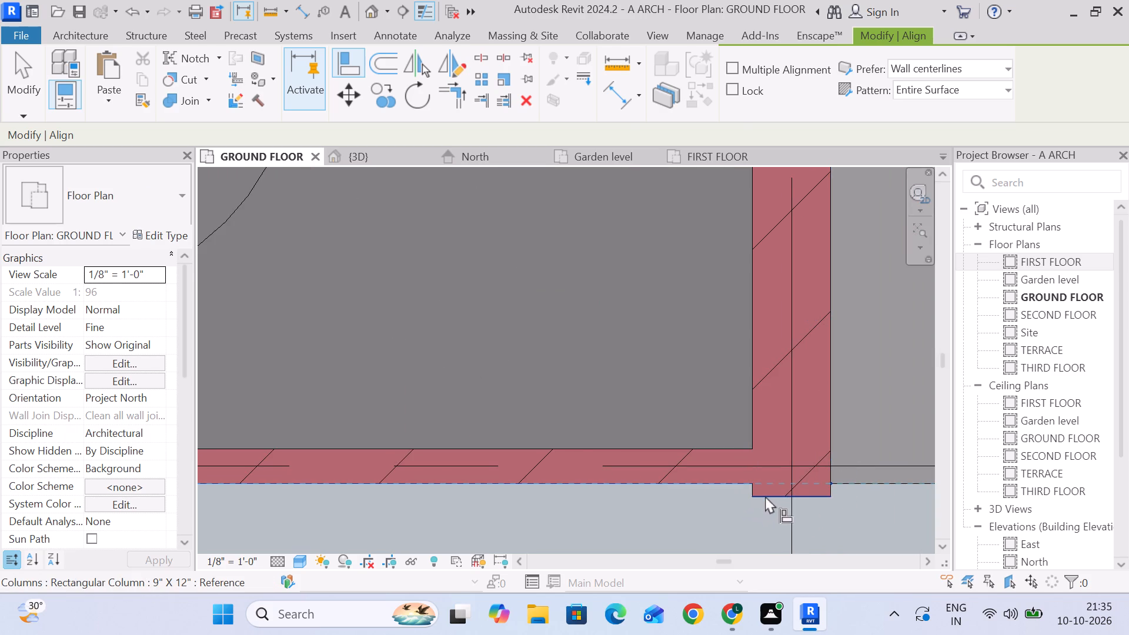
{"action": "left_click", "coordinate": [767, 497]}
{"action": "scroll", "coordinate": [761, 482], "scroll_direction": "down", "scroll_amount": 11}
{"action": "scroll", "coordinate": [672, 204], "scroll_direction": "down", "scroll_amount": 3}
{"action": "middle_click_drag", "start_coordinate": [680, 240], "coordinate": [704, 350]}
{"action": "key", "text": "Escape"}
{"action": "scroll", "coordinate": [764, 278], "scroll_direction": "up", "scroll_amount": 6}
{"action": "key", "text": "Escape"}
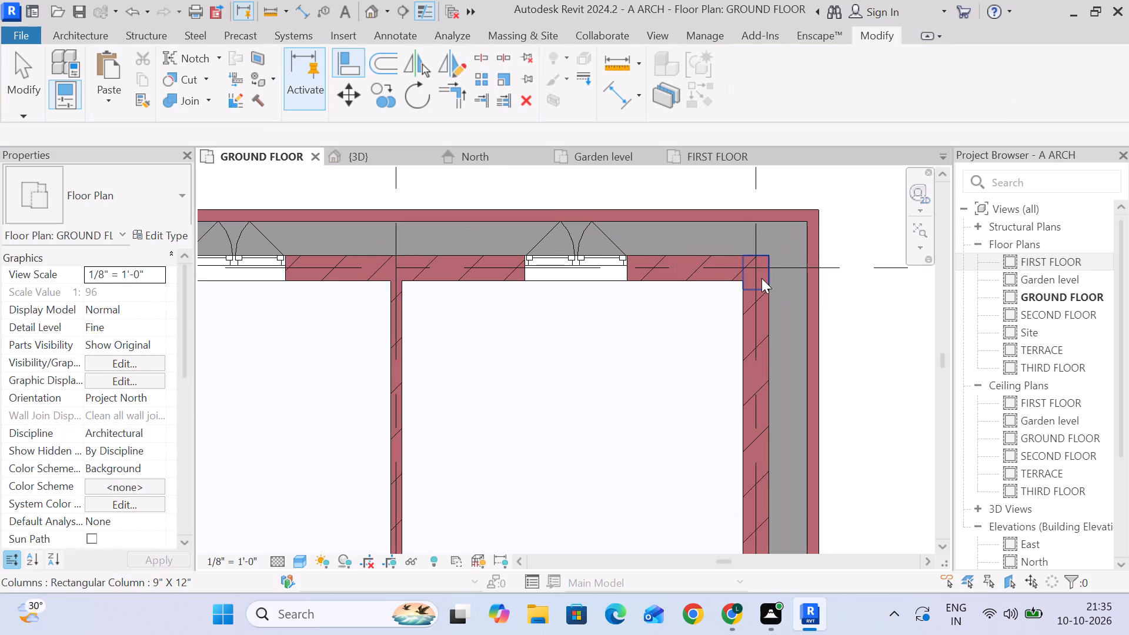
Examine the columns at A-1, B-2 and B-3 and their fit with the surrounding walls, doors and windows.
{"action": "left_click", "coordinate": [761, 278]}
{"action": "scroll", "coordinate": [762, 289], "scroll_direction": "down", "scroll_amount": 4}
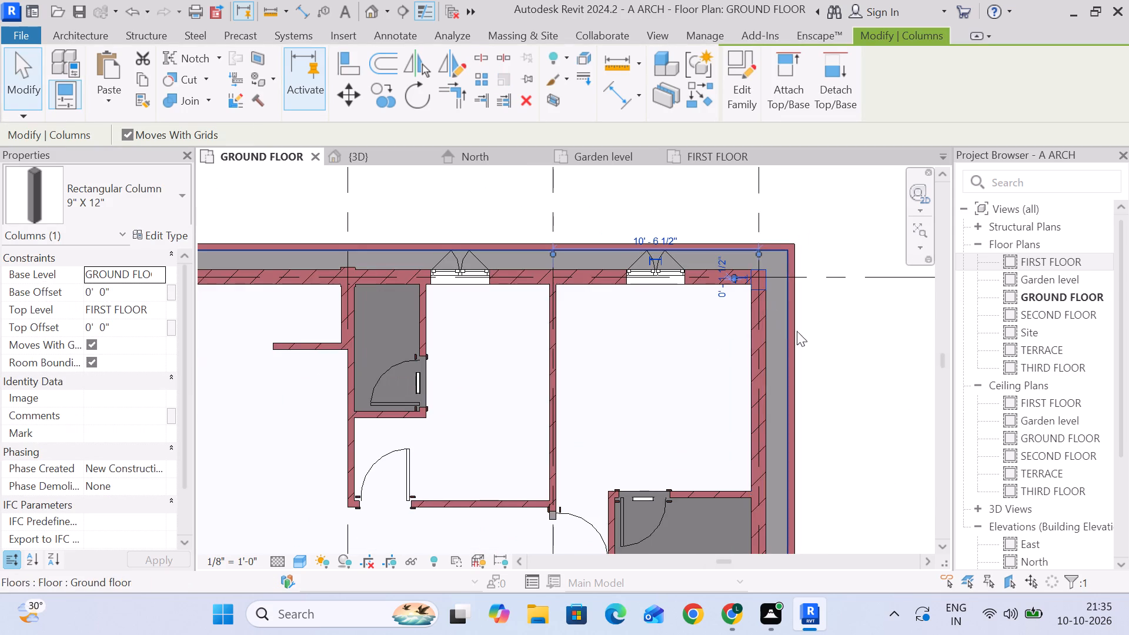
{"action": "middle_click_drag", "start_coordinate": [799, 333], "coordinate": [799, 257]}
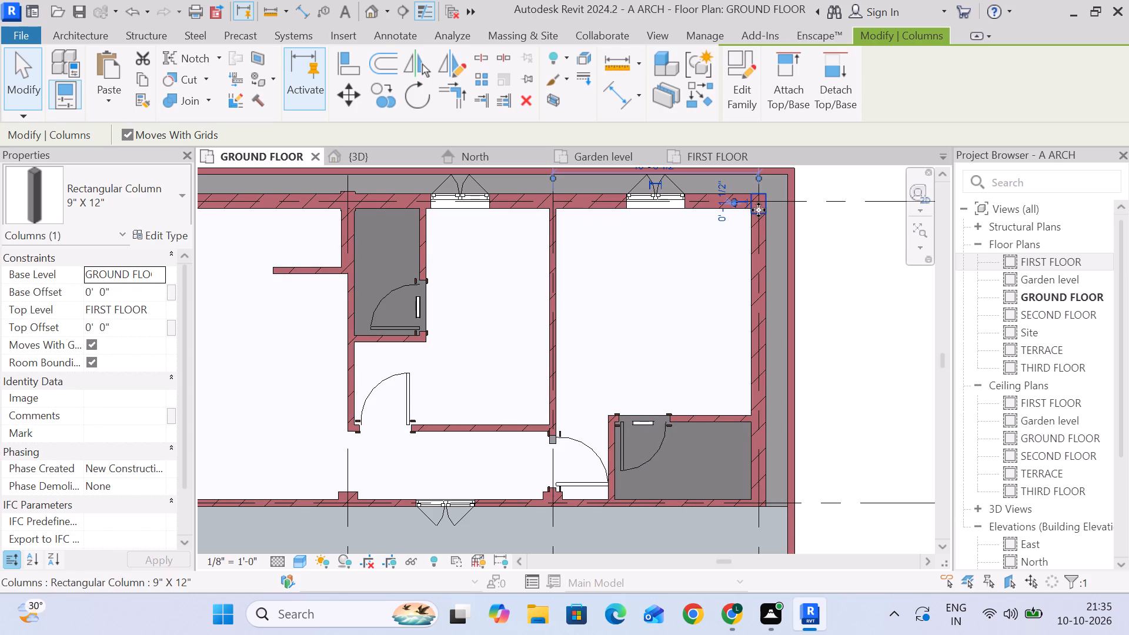
{"action": "left_click", "coordinate": [616, 291]}
{"action": "left_click", "coordinate": [878, 316]}
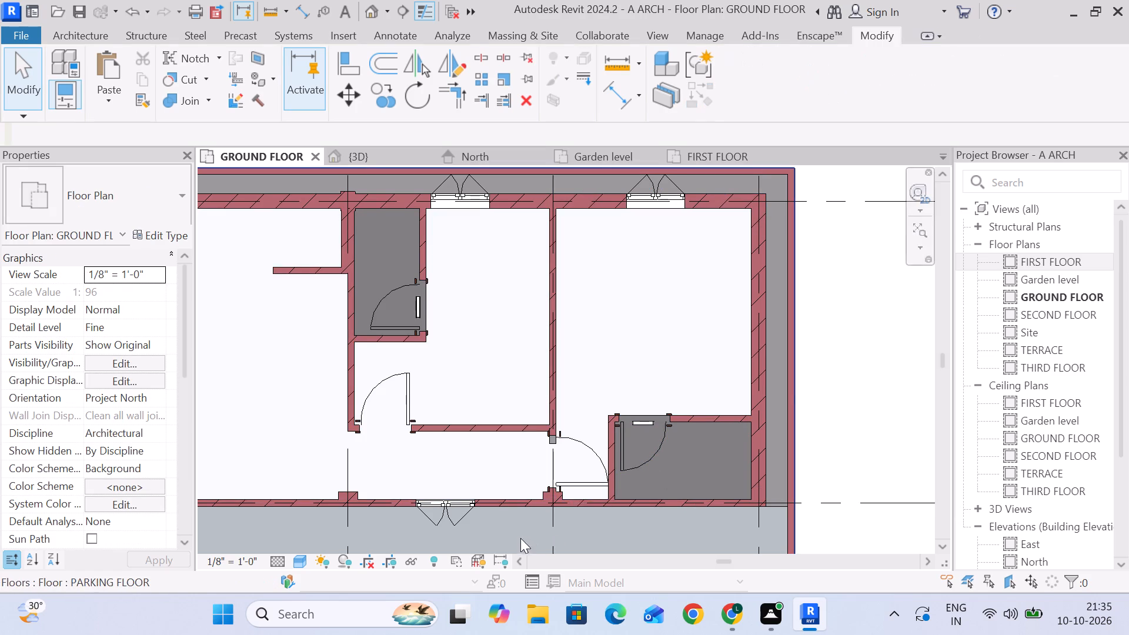
{"action": "scroll", "coordinate": [527, 512], "scroll_direction": "up", "scroll_amount": 3}
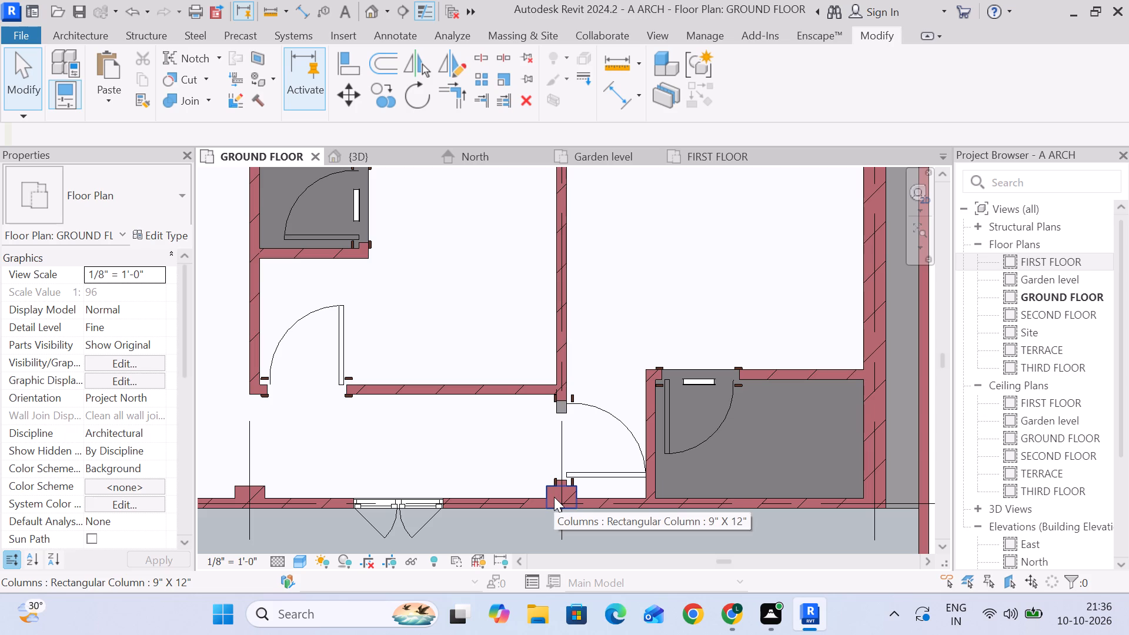
{"action": "scroll", "coordinate": [547, 419], "scroll_direction": "down", "scroll_amount": 2}
{"action": "middle_click_drag", "start_coordinate": [545, 433], "coordinate": [551, 387]}
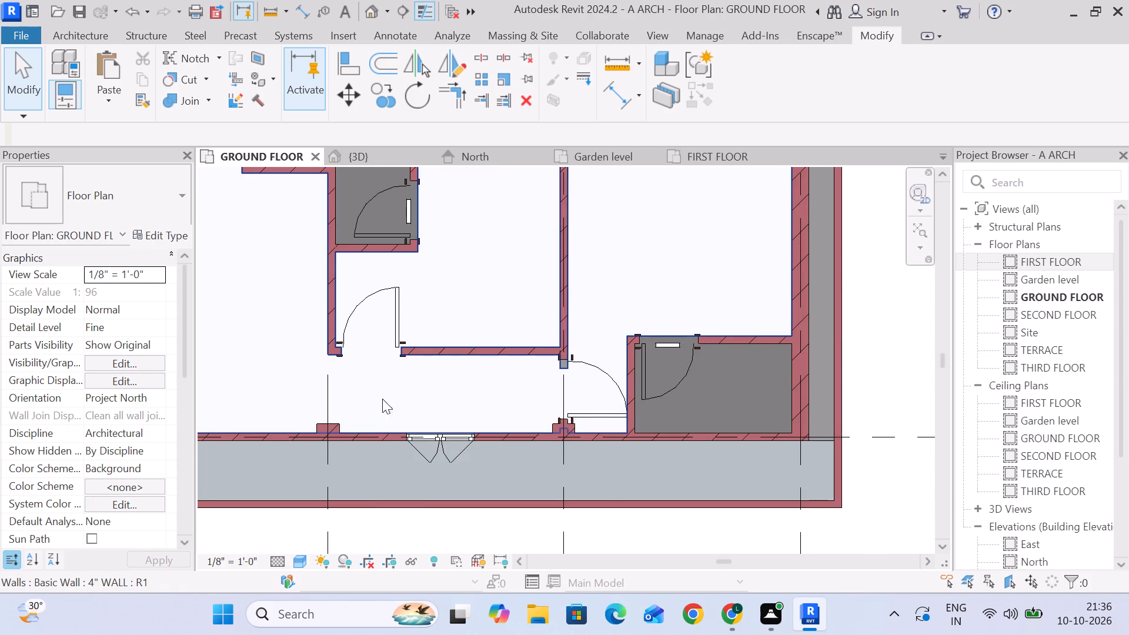
{"action": "middle_click_drag", "start_coordinate": [387, 380], "coordinate": [407, 462]}
{"action": "scroll", "coordinate": [407, 462], "scroll_direction": "down", "scroll_amount": 2}
{"action": "middle_click_drag", "start_coordinate": [424, 462], "coordinate": [616, 425]}
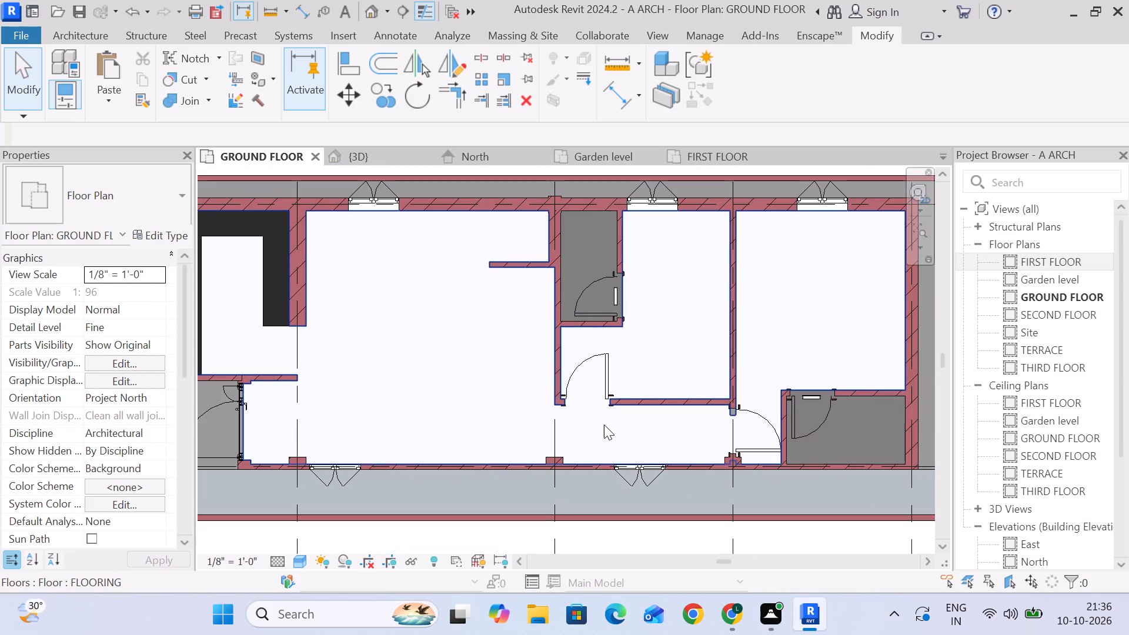
Align the outer face of the column at A-3, beside the toilet, with the outer face of the north 9" wall.
{"action": "left_click", "coordinate": [560, 193]}
{"action": "scroll", "coordinate": [559, 198], "scroll_direction": "up", "scroll_amount": 6}
{"action": "middle_click", "coordinate": [559, 198]}
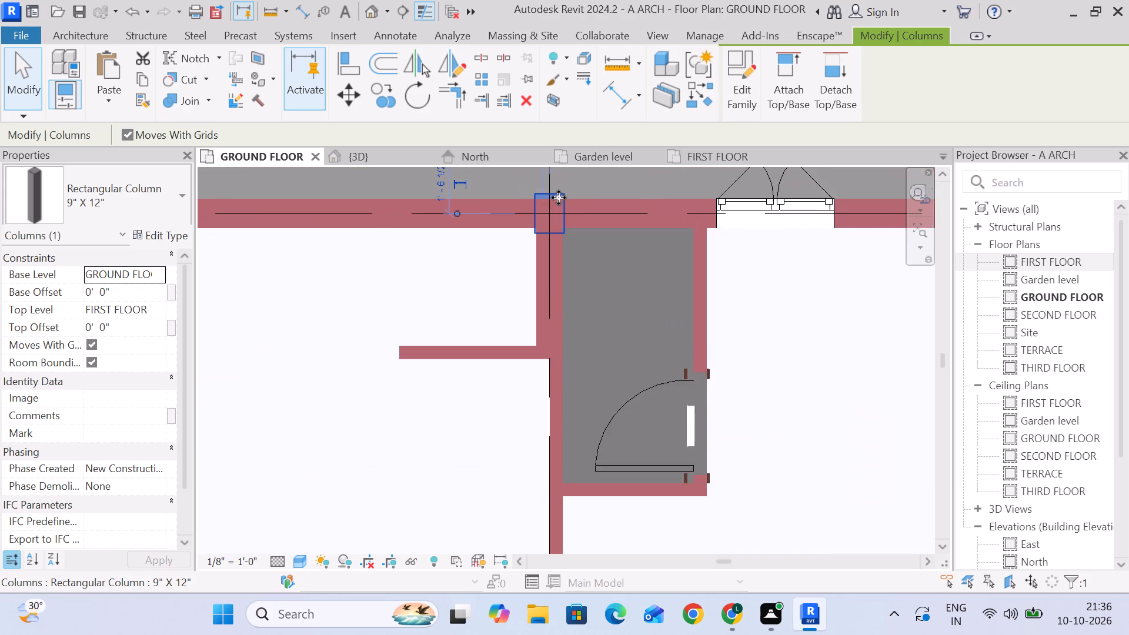
{"action": "scroll", "coordinate": [559, 198], "scroll_direction": "up", "scroll_amount": 1}
{"action": "left_click", "coordinate": [348, 54]}
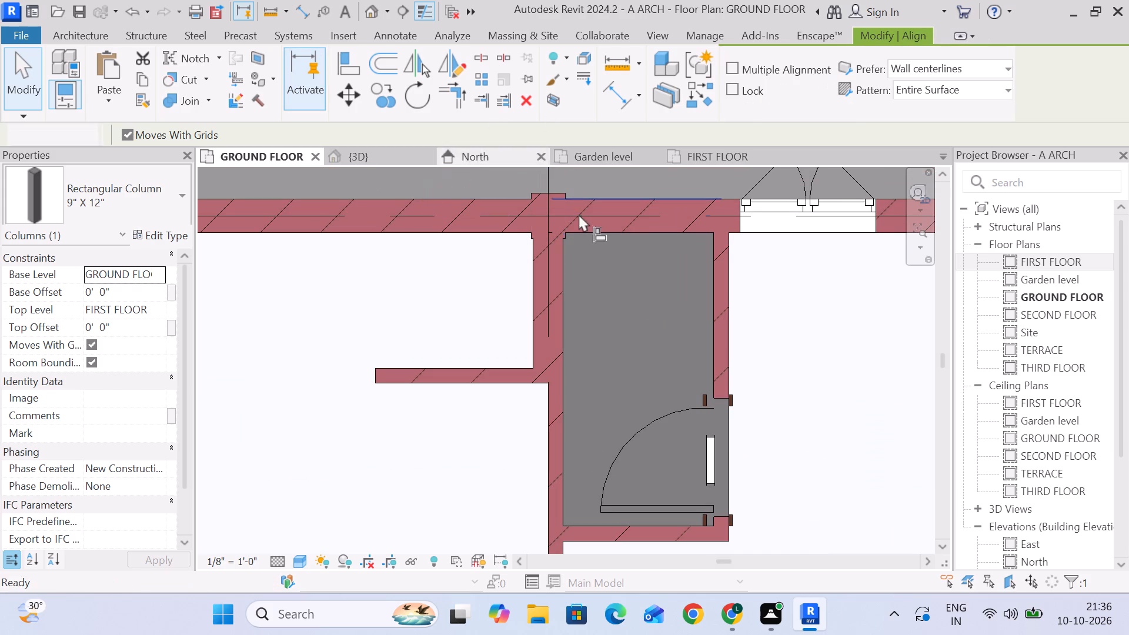
{"action": "left_click", "coordinate": [602, 198]}
{"action": "left_click", "coordinate": [564, 189]}
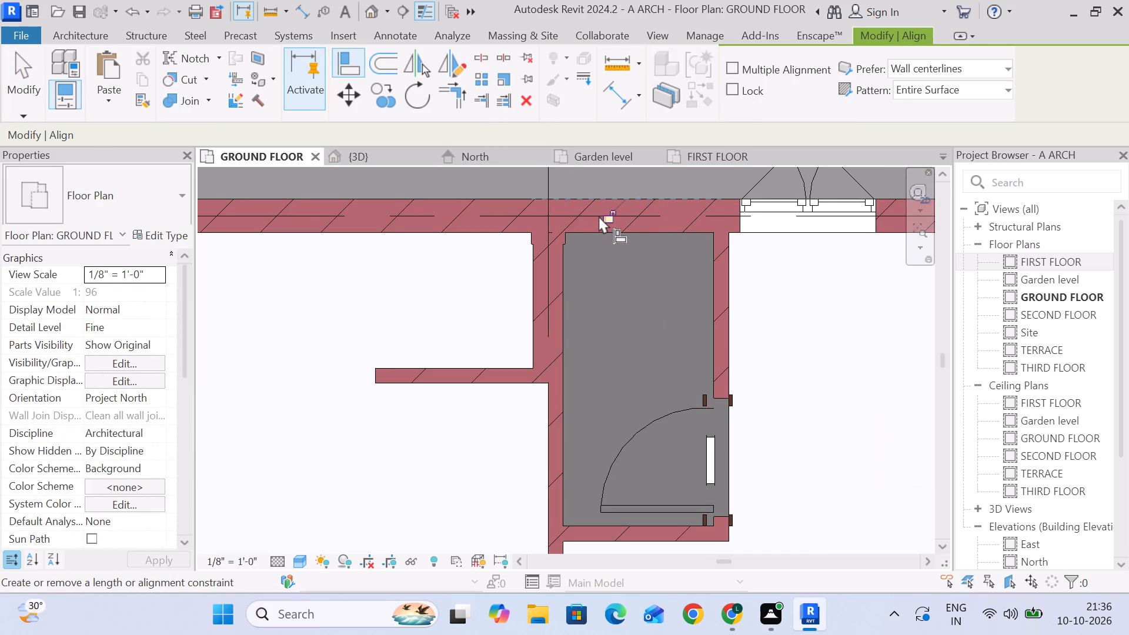
{"action": "scroll", "coordinate": [602, 220], "scroll_direction": "down", "scroll_amount": 1}
{"action": "key", "text": "Escape"}
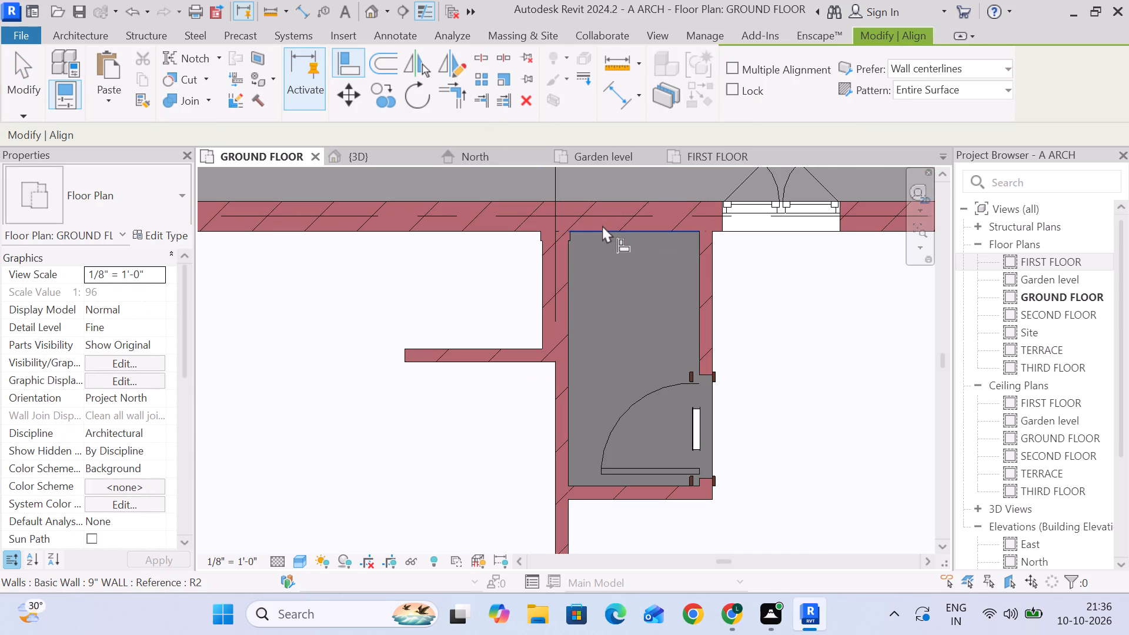
Examine the column at A-3 and the doubled 4" walls along the west side of the toilet.
{"action": "key", "text": "Escape"}
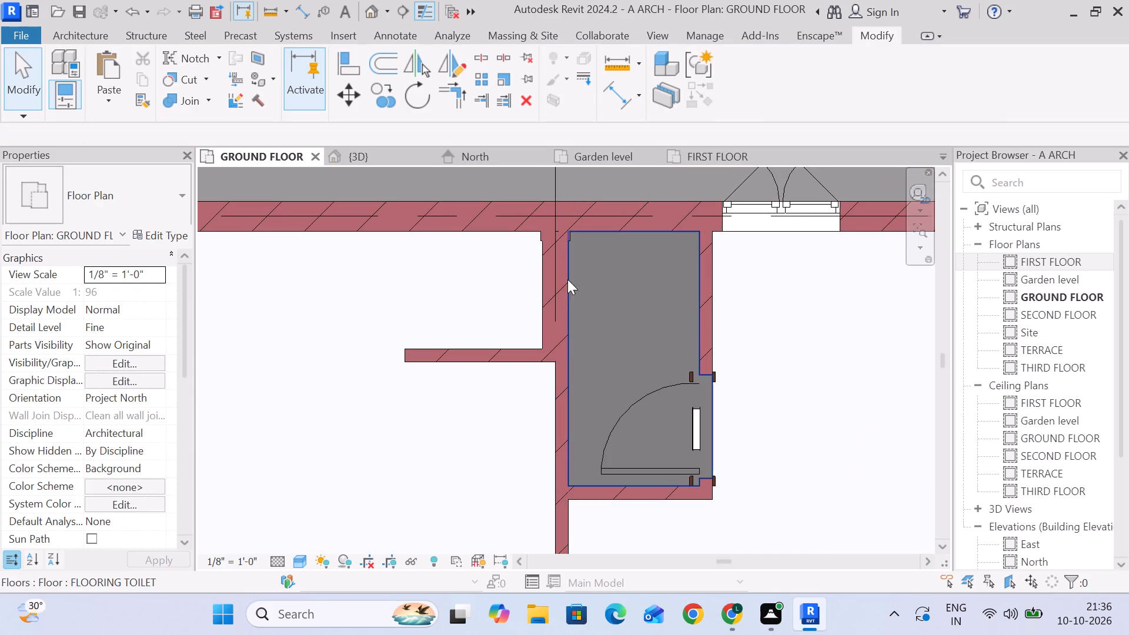
{"action": "key", "text": "Escape"}
{"action": "left_click", "coordinate": [566, 308]}
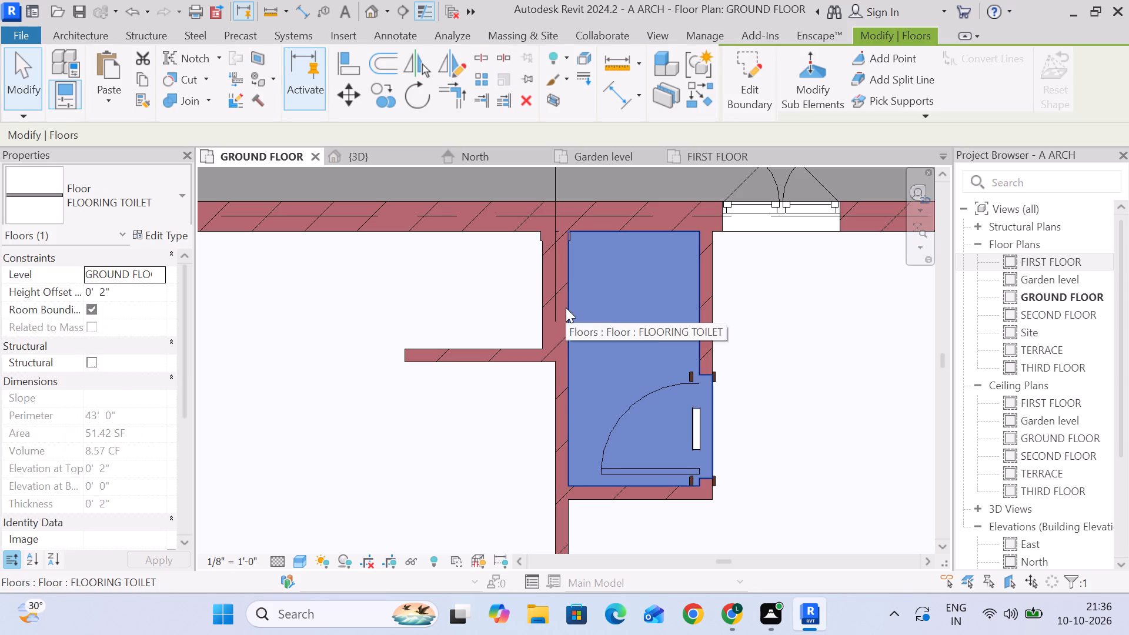
{"action": "key", "text": "Escape"}
{"action": "left_click", "coordinate": [553, 299]}
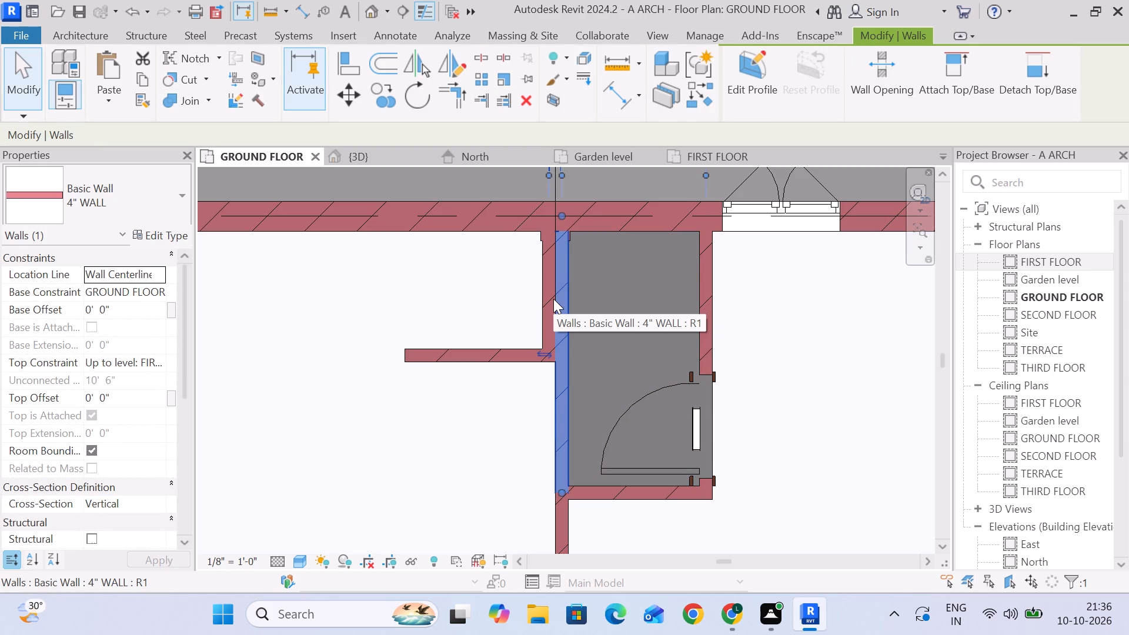
{"action": "left_click", "coordinate": [550, 291]}
{"action": "left_click", "coordinate": [545, 289]}
{"action": "key", "text": "Escape"}
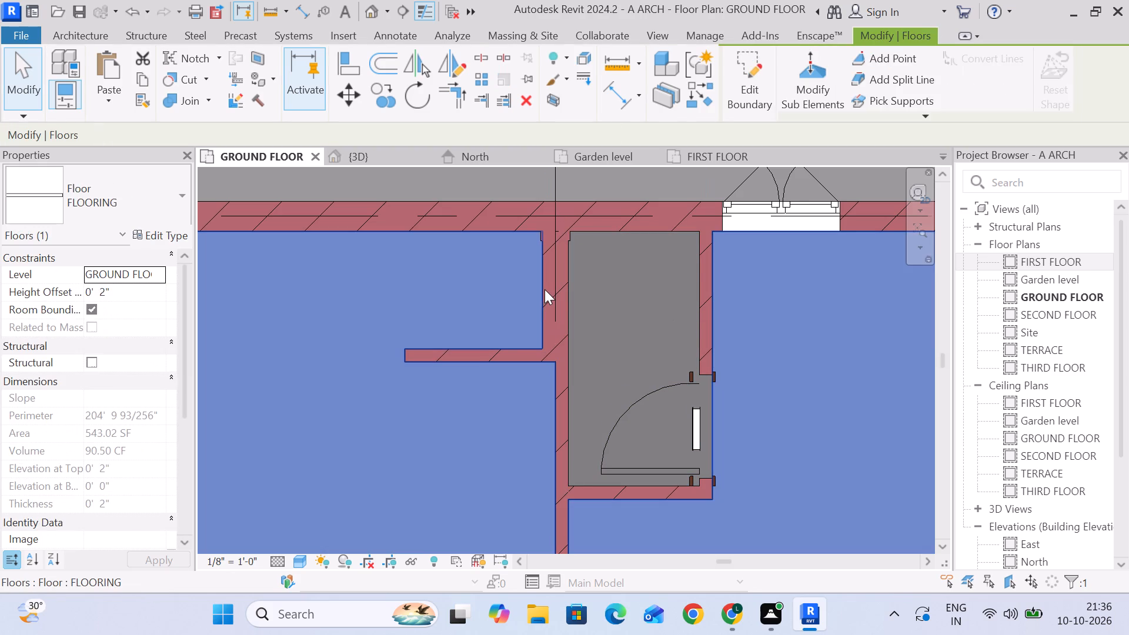
{"action": "left_click", "coordinate": [545, 283]}
{"action": "key", "text": "Escape"}
{"action": "scroll", "coordinate": [545, 263], "scroll_direction": "up", "scroll_amount": 6}
{"action": "left_click", "coordinate": [545, 263]}
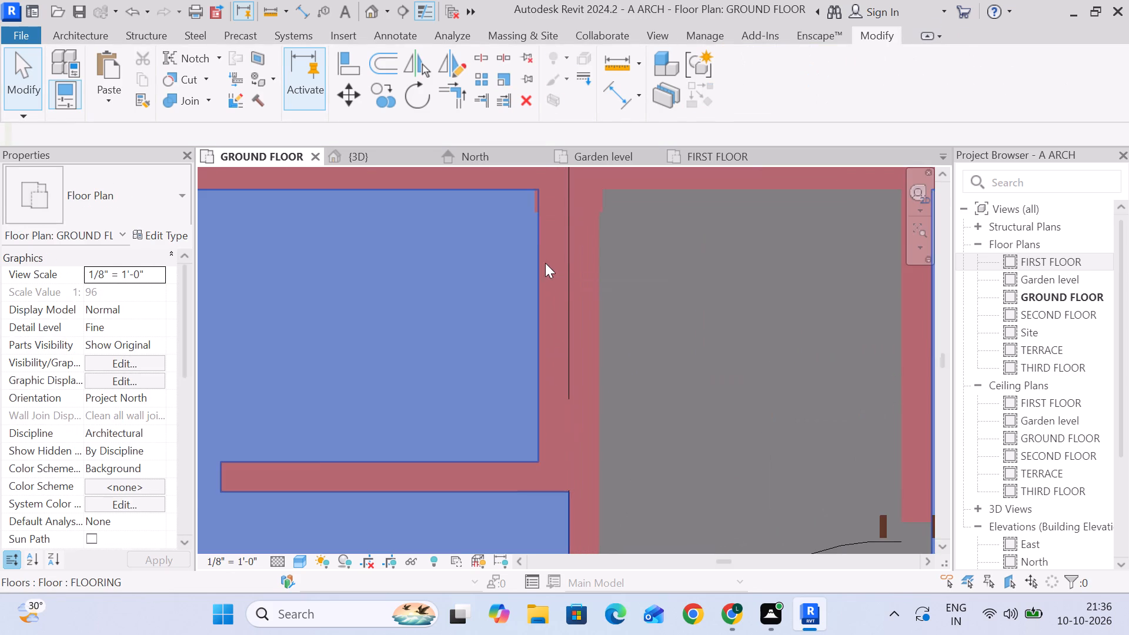
{"action": "key", "text": "Escape"}
{"action": "scroll", "coordinate": [544, 275], "scroll_direction": "down", "scroll_amount": 6}
{"action": "scroll", "coordinate": [566, 248], "scroll_direction": "up", "scroll_amount": 2}
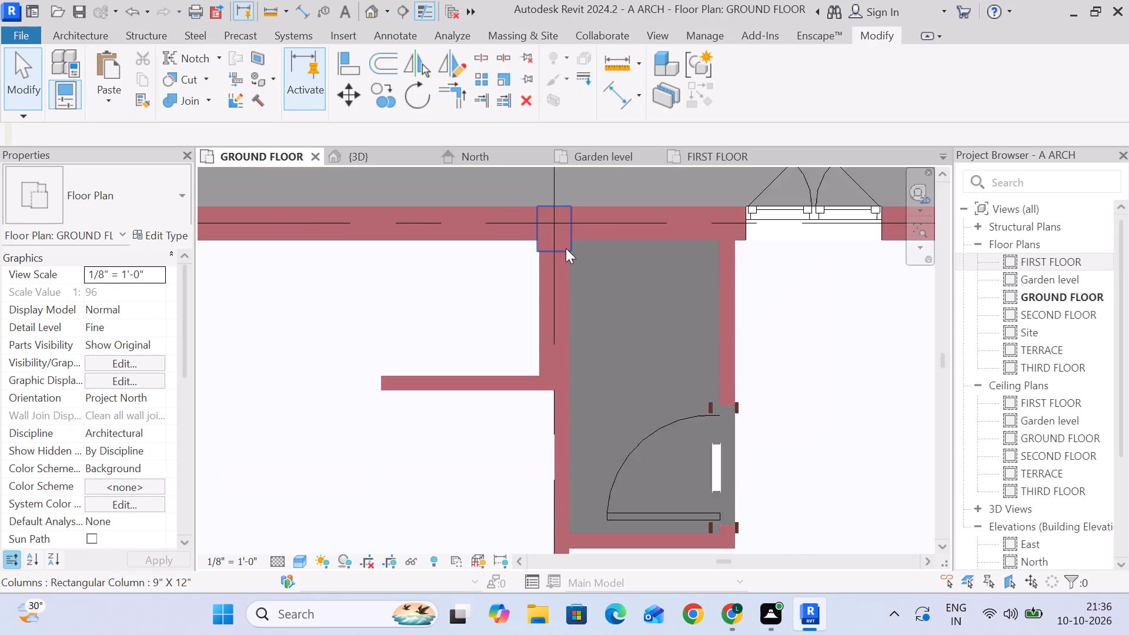
{"action": "scroll", "coordinate": [566, 248], "scroll_direction": "up", "scroll_amount": 1}
{"action": "left_click", "coordinate": [567, 248]}
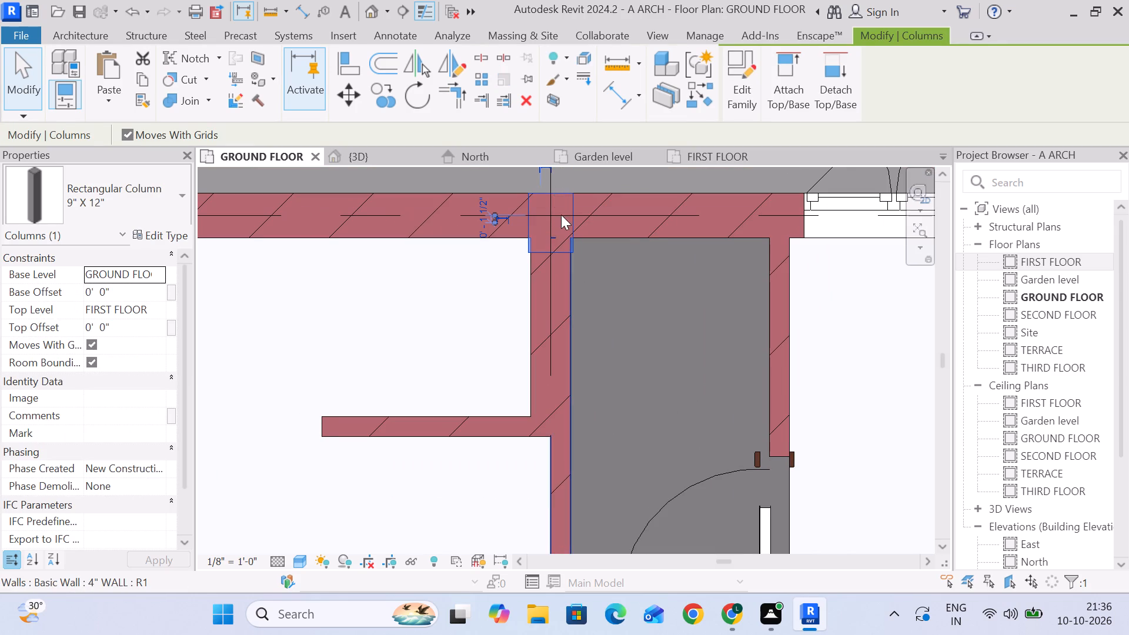
{"action": "scroll", "coordinate": [561, 215], "scroll_direction": "down", "scroll_amount": 2}
{"action": "key", "text": "Escape"}
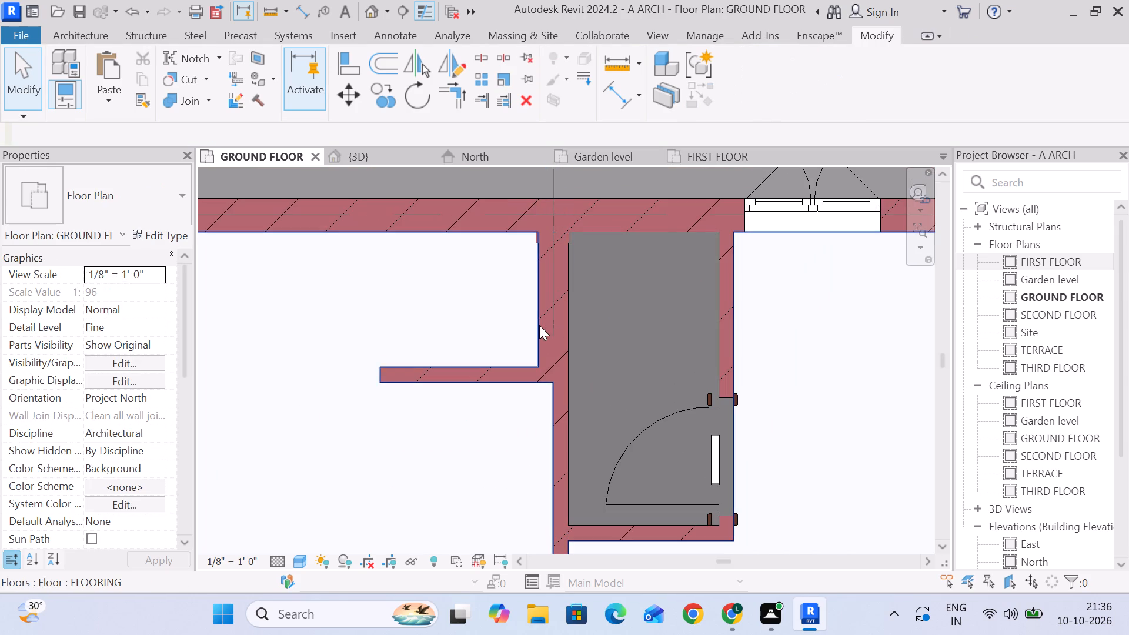
Change the short 4" wall segment west of the toilet, below the column at A-3, to the 9" Basic Wall type.
{"action": "left_click", "coordinate": [539, 325]}
{"action": "key", "text": "Escape"}
{"action": "scroll", "coordinate": [541, 335], "scroll_direction": "up", "scroll_amount": 6}
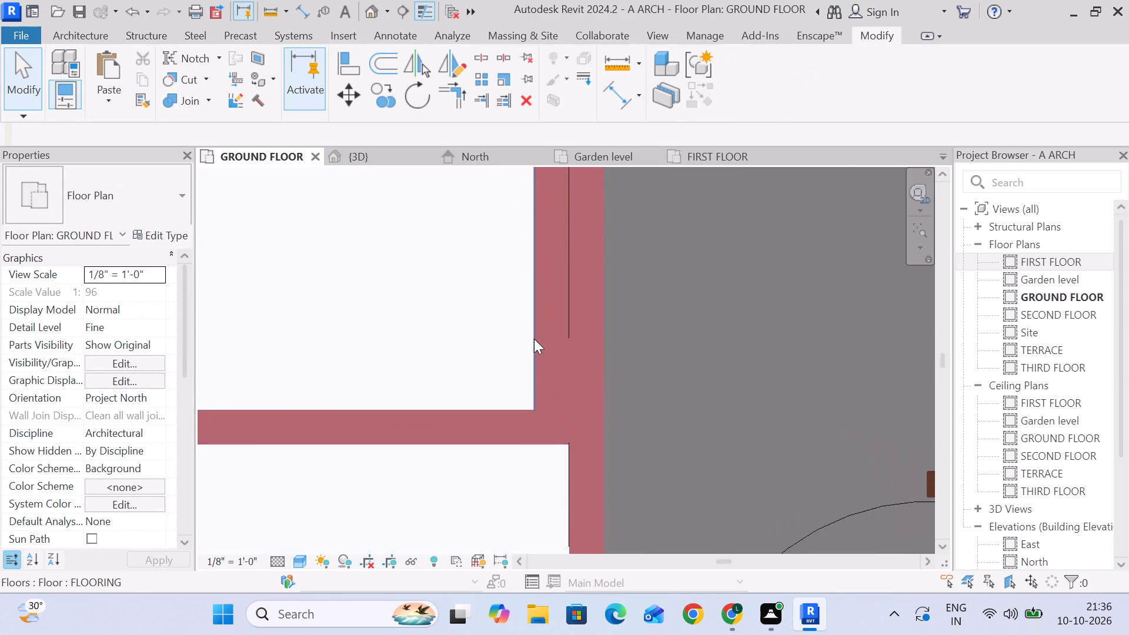
{"action": "left_click", "coordinate": [534, 339]}
{"action": "scroll", "coordinate": [557, 349], "scroll_direction": "down", "scroll_amount": 6}
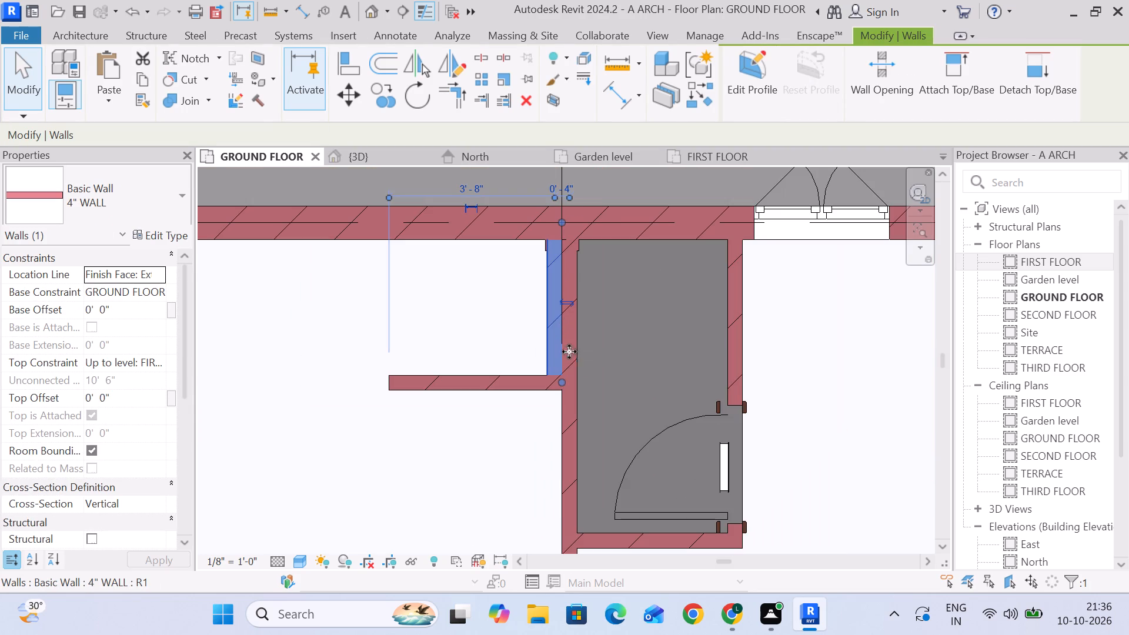
{"action": "left_click", "coordinate": [151, 190]}
{"action": "left_click", "coordinate": [111, 310]}
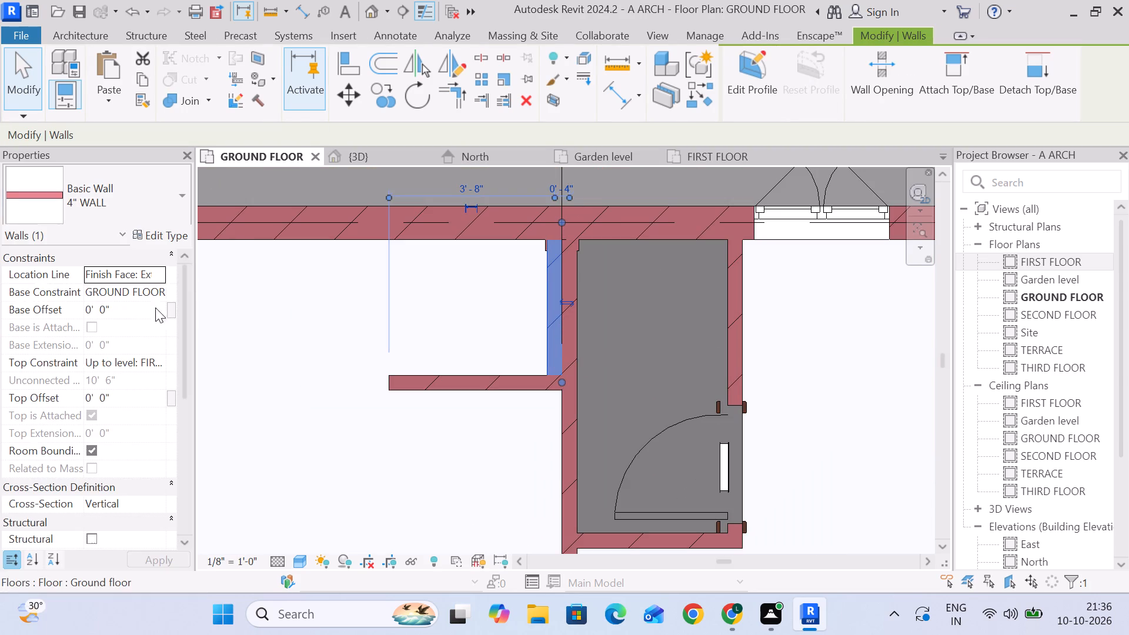
{"action": "key", "text": "Escape"}
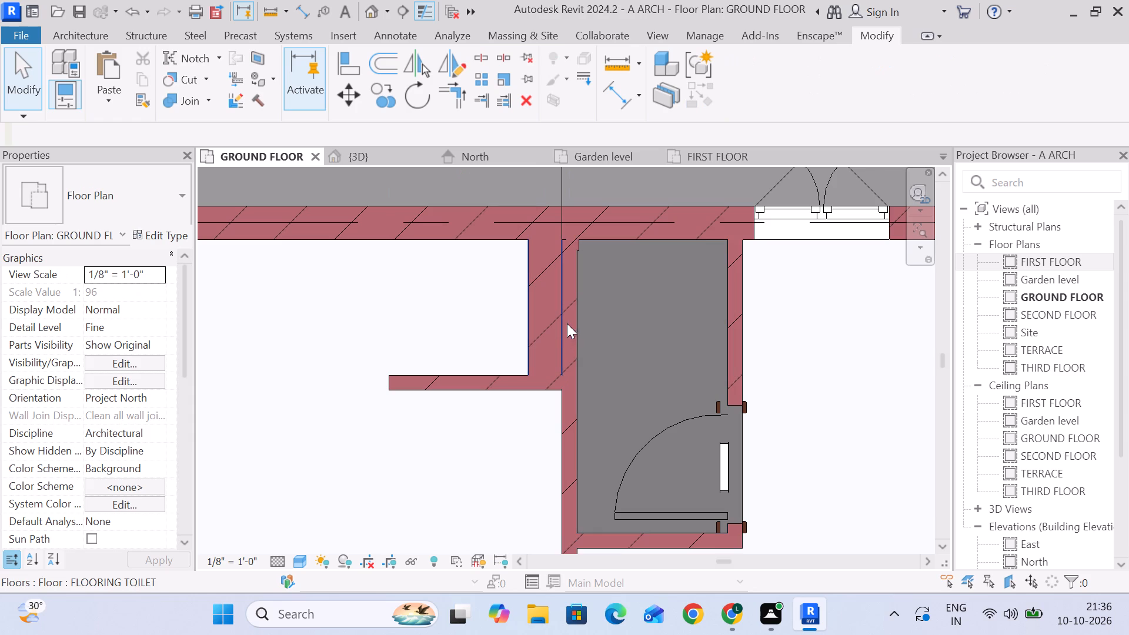
Split the toilet's west 4" wall where the short partition wall meets it.
{"action": "left_click", "coordinate": [477, 48]}
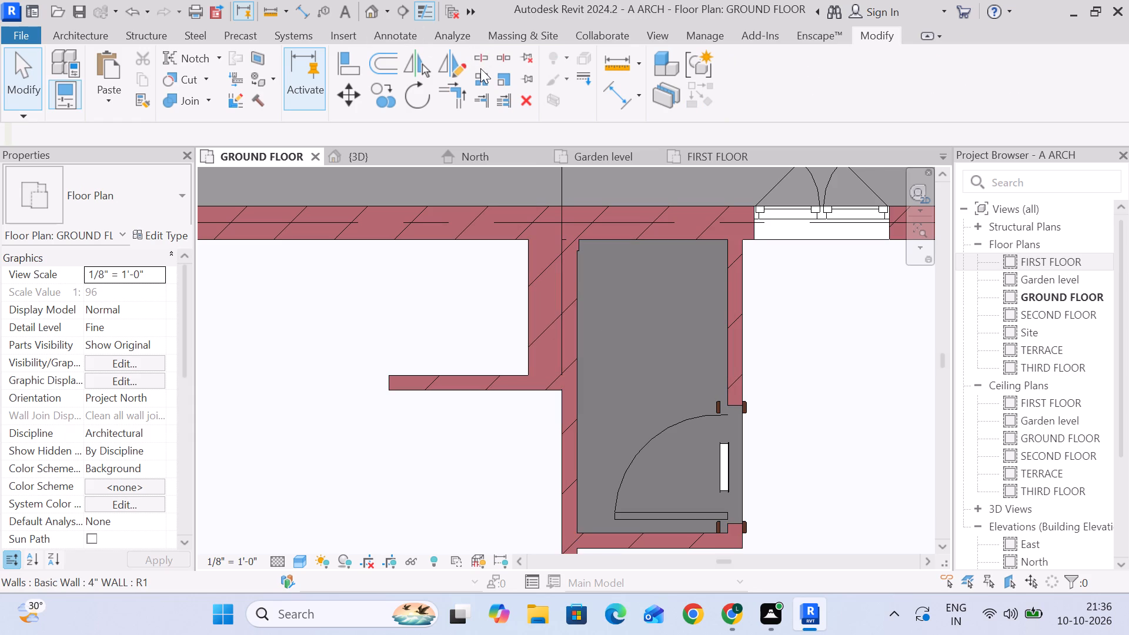
{"action": "left_click", "coordinate": [480, 61]}
{"action": "left_click", "coordinate": [572, 383]}
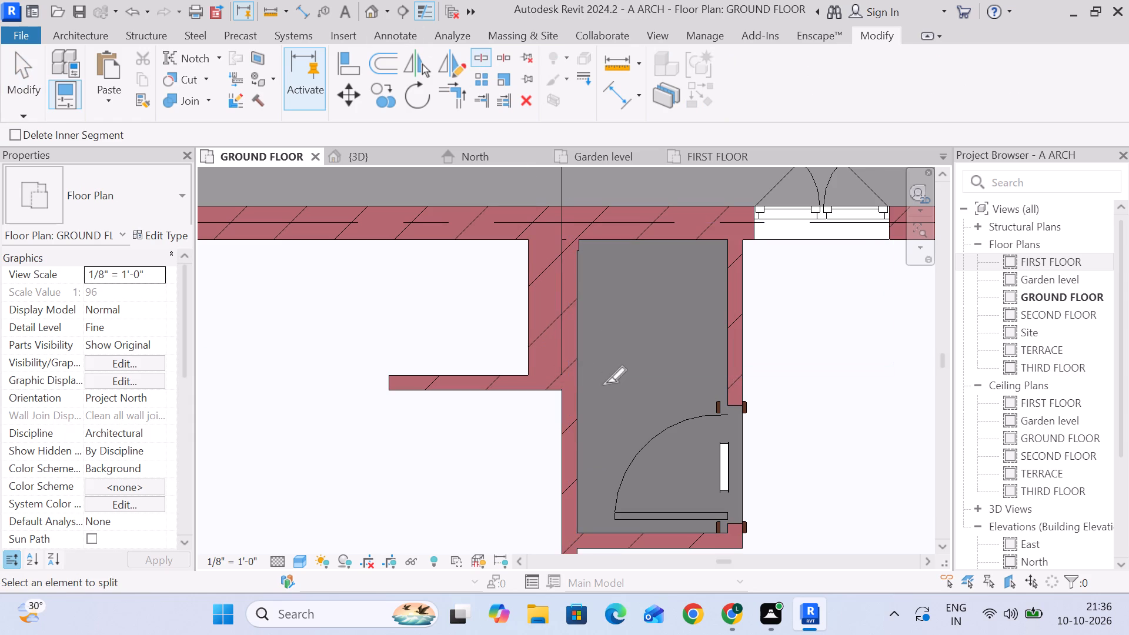
{"action": "key", "text": "Escape"}
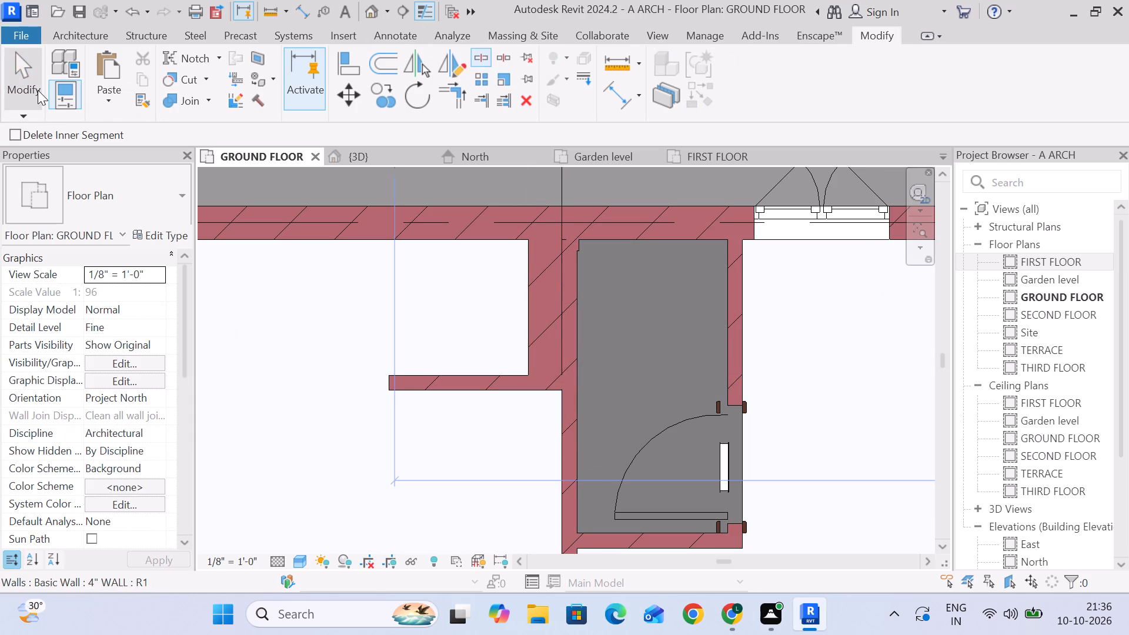
{"action": "left_click", "coordinate": [38, 89]}
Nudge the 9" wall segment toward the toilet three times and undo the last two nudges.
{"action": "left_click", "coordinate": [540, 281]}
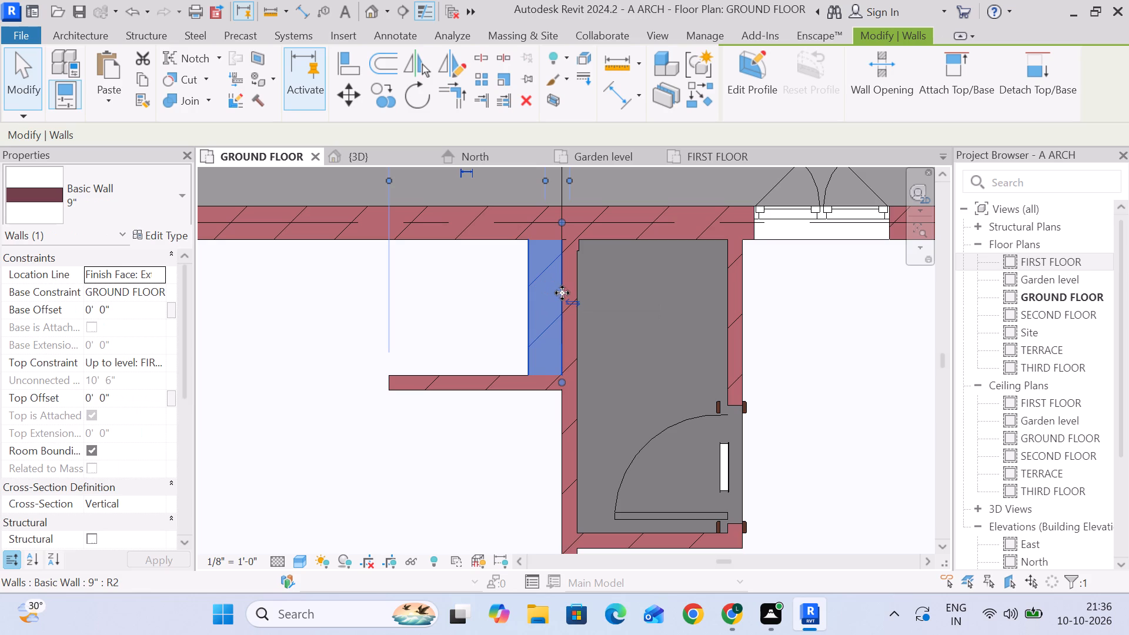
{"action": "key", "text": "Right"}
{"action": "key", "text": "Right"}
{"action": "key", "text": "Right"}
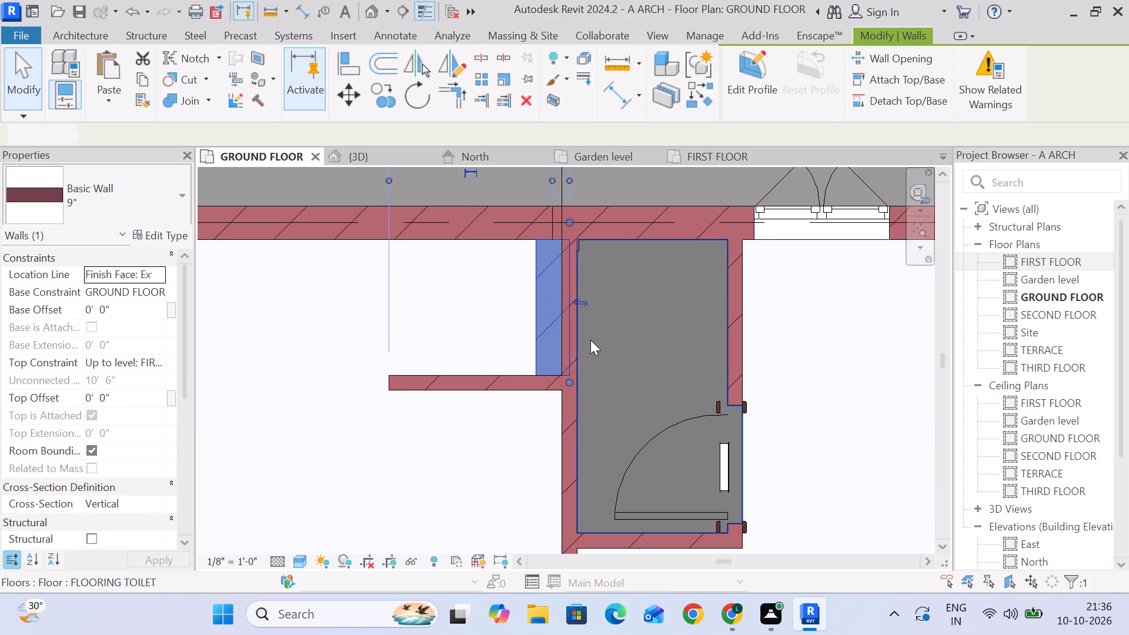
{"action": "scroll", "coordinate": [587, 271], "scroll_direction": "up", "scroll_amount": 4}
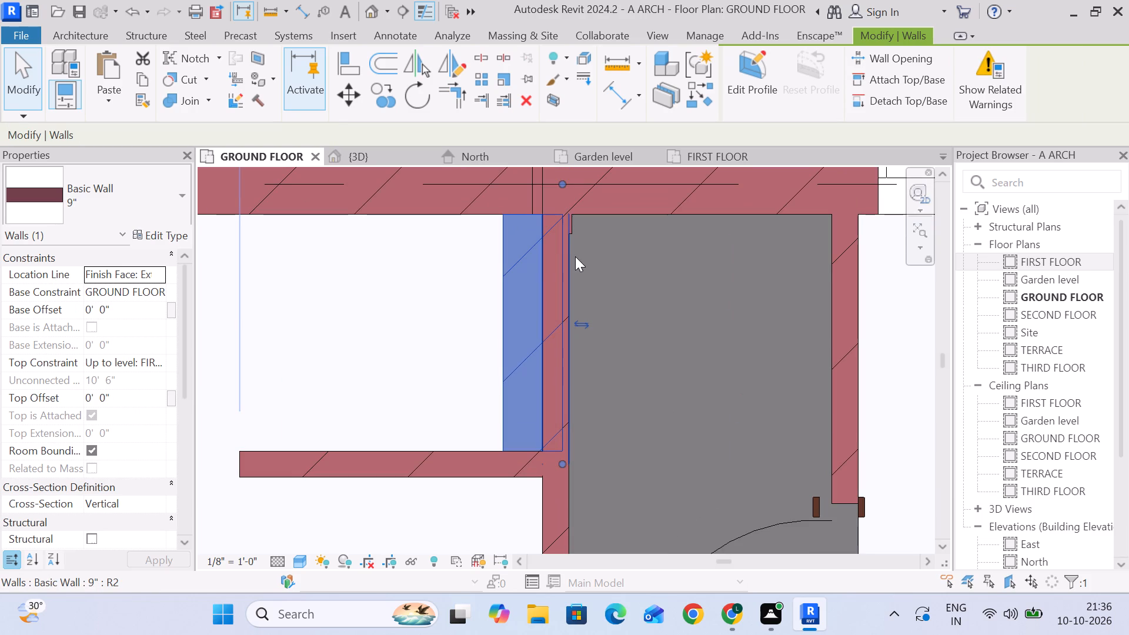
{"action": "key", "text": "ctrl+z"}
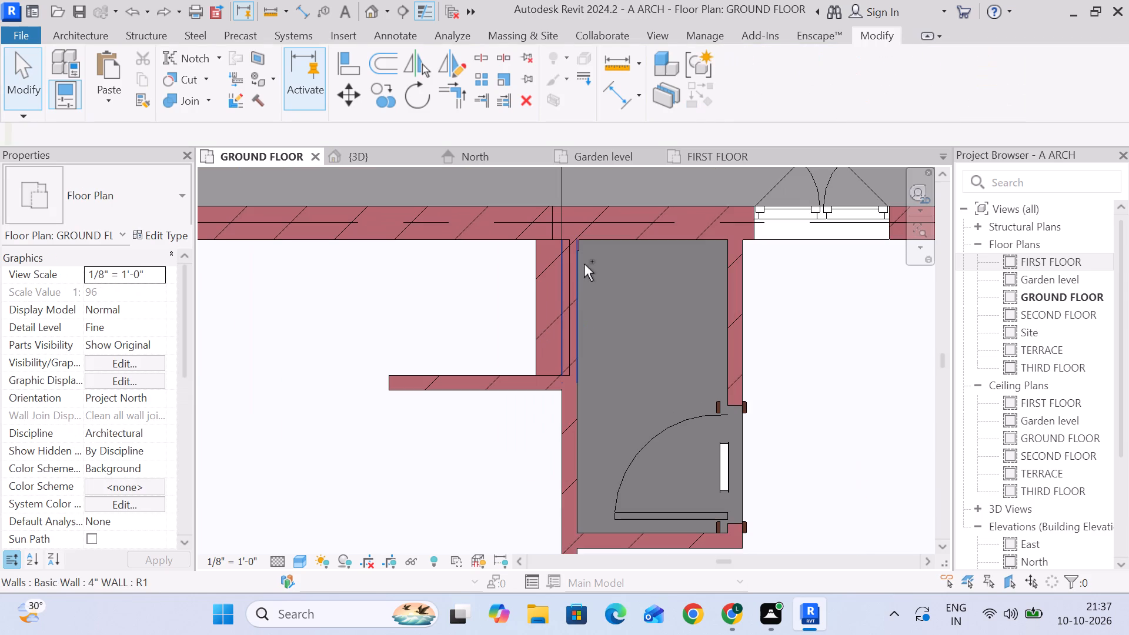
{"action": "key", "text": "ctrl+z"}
Delete the upper split piece of the toilet's west 4" wall, next to the 9" wall segment.
{"action": "left_click", "coordinate": [576, 263]}
{"action": "key", "text": "Escape"}
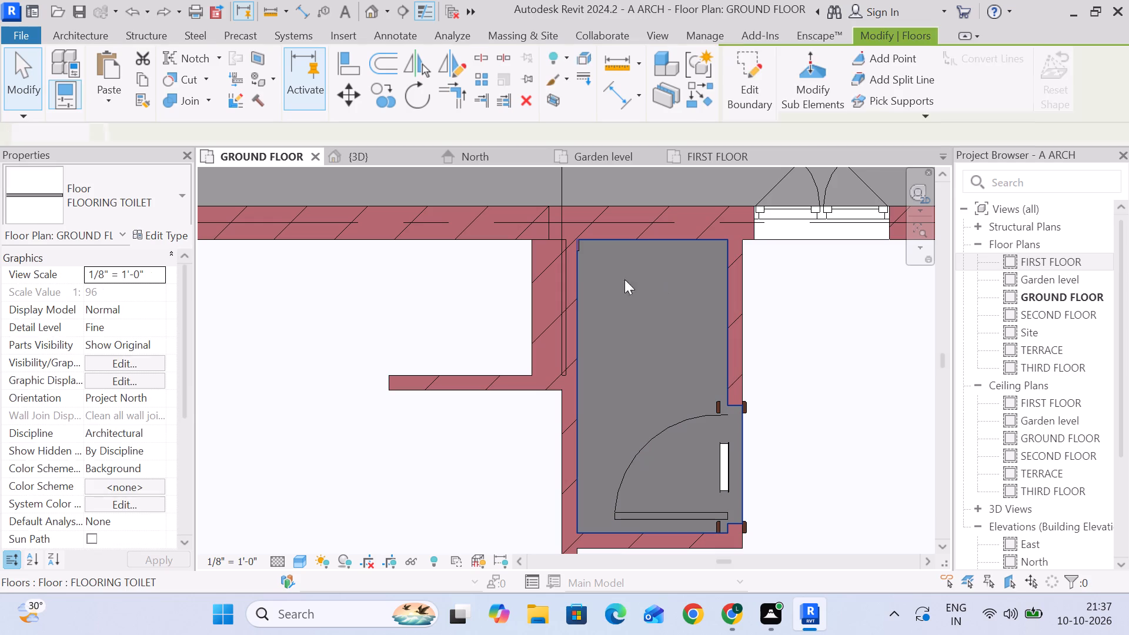
{"action": "left_click", "coordinate": [573, 294]}
{"action": "key", "text": "Escape"}
{"action": "scroll", "coordinate": [572, 295], "scroll_direction": "up", "scroll_amount": 7}
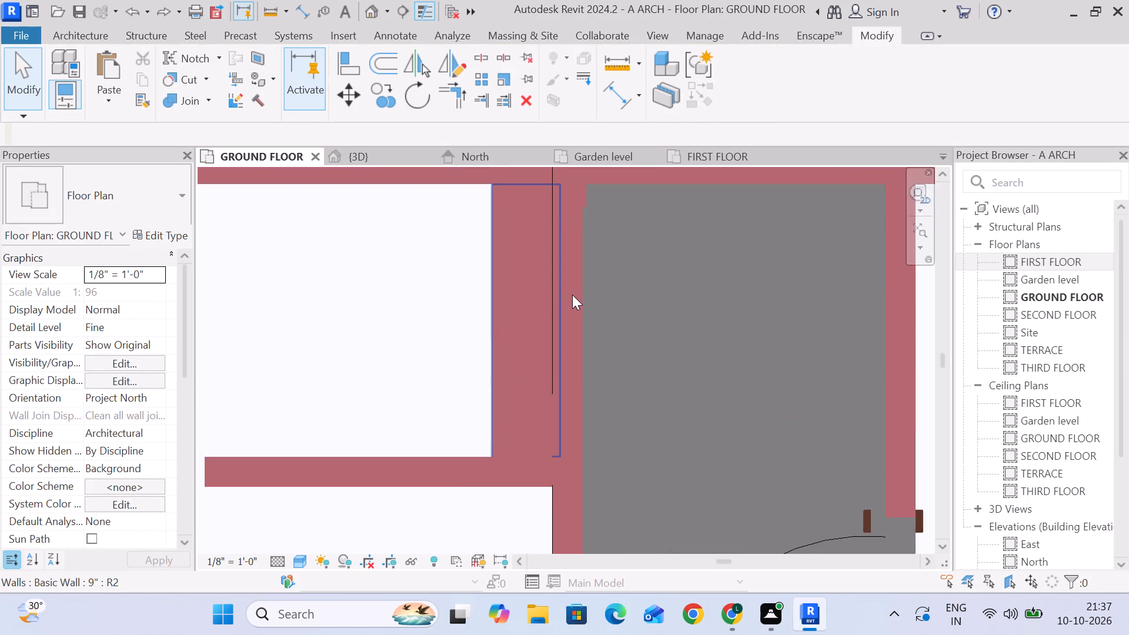
{"action": "left_click", "coordinate": [577, 295]}
{"action": "scroll", "coordinate": [581, 297], "scroll_direction": "down", "scroll_amount": 11}
{"action": "key", "text": "Delete"}
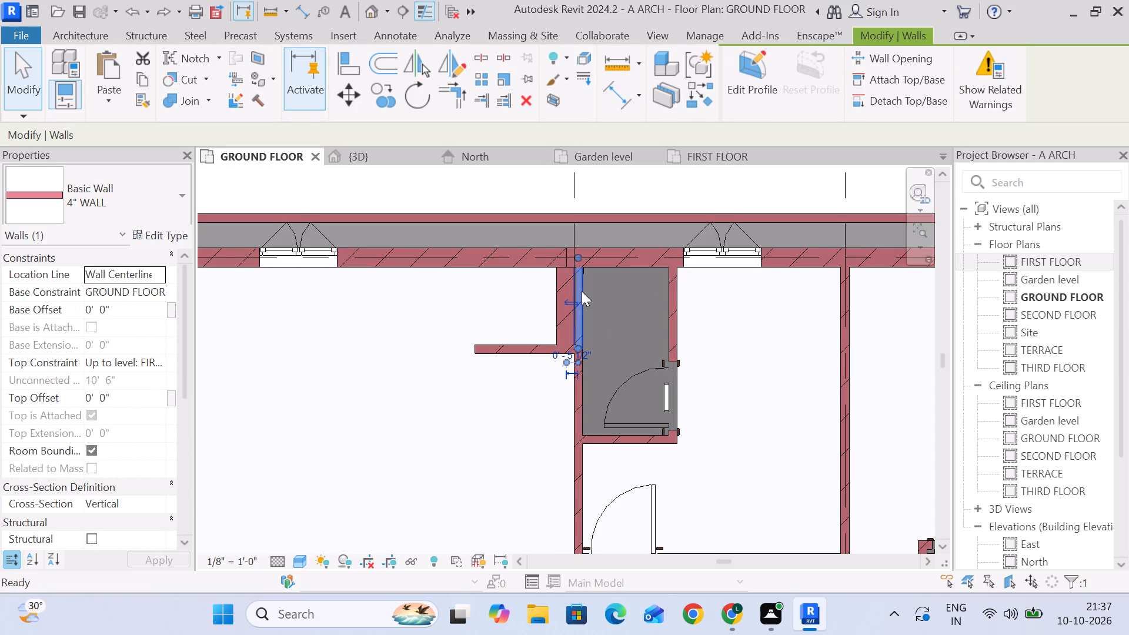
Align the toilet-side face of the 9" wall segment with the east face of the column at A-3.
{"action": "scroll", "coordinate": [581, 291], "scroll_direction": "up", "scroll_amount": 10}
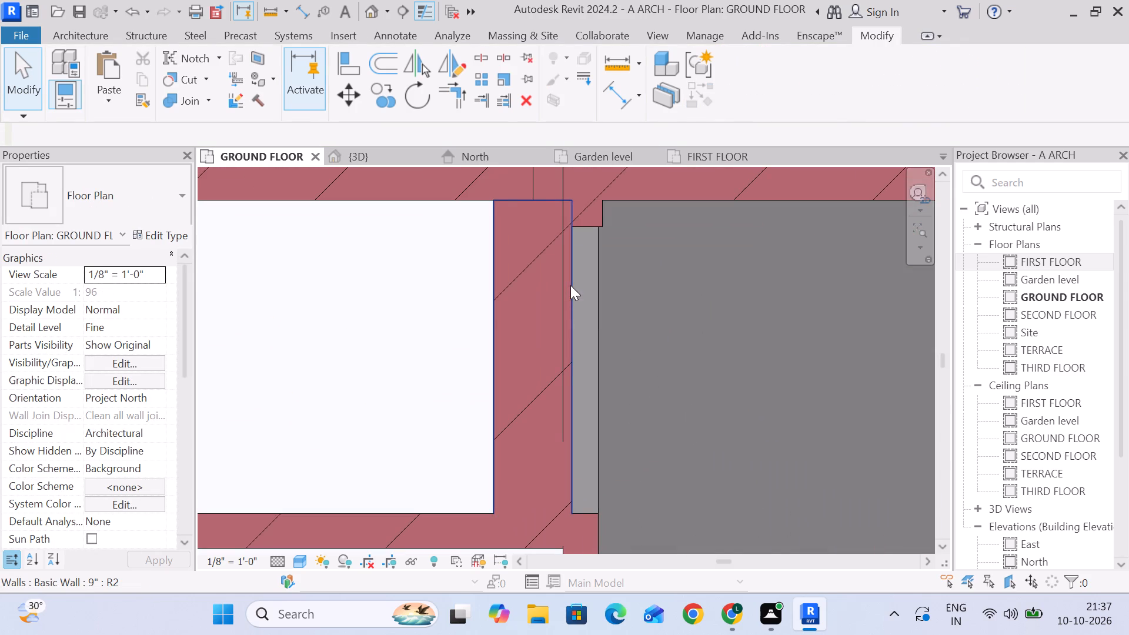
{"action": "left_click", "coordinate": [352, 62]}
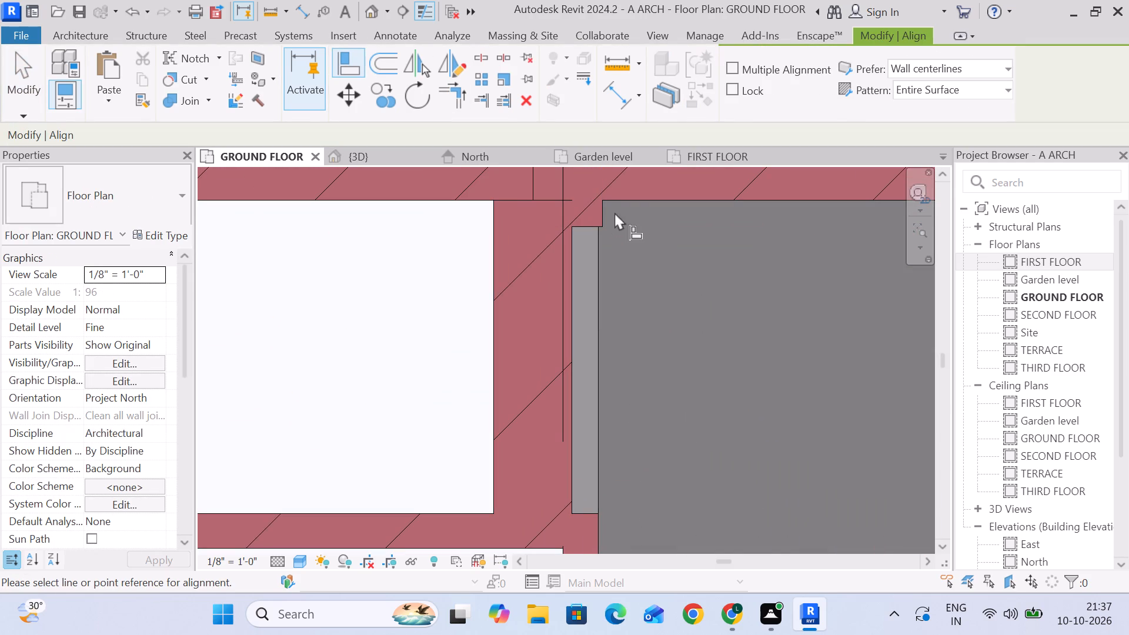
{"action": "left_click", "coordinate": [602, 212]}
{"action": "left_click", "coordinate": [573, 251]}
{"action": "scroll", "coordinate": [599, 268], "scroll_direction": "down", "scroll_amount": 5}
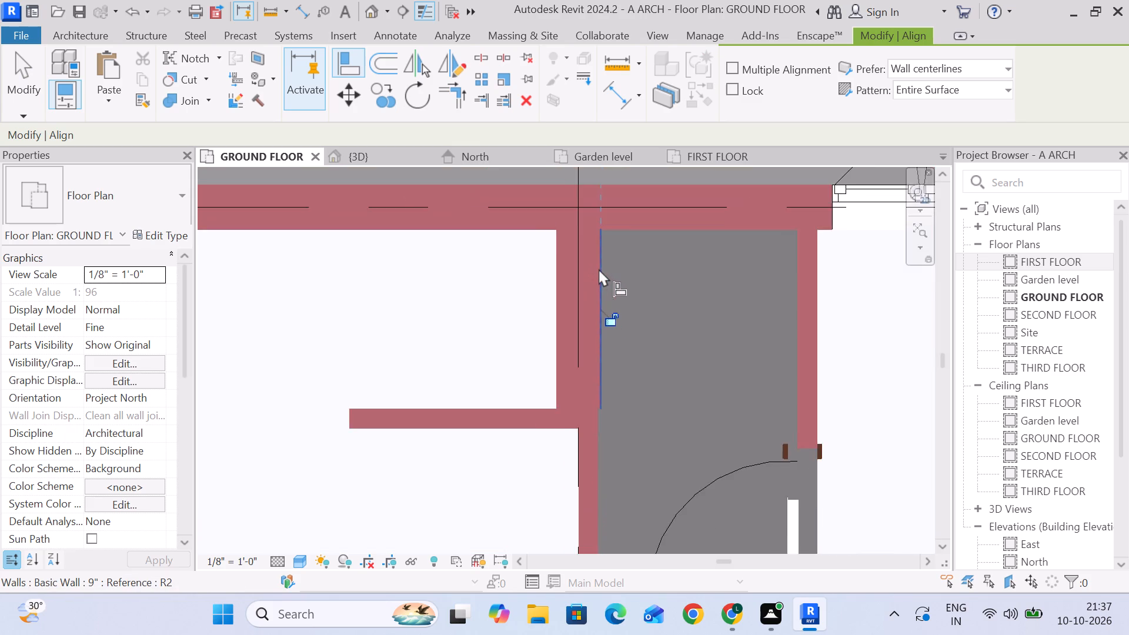
Align the toilet-side face of the 9" wall segment with the inner face of the 4" wall continuing below it.
{"action": "scroll", "coordinate": [604, 366], "scroll_direction": "up", "scroll_amount": 6}
{"action": "left_click", "coordinate": [592, 434]}
{"action": "left_click", "coordinate": [597, 390]}
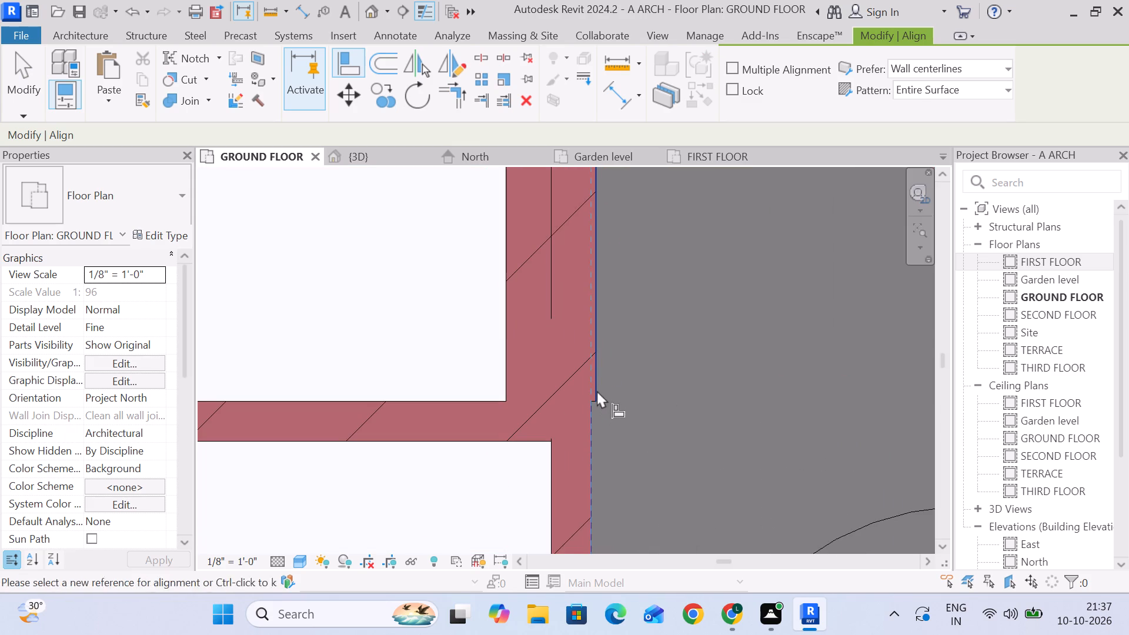
{"action": "scroll", "coordinate": [608, 390], "scroll_direction": "down", "scroll_amount": 4}
{"action": "left_click", "coordinate": [27, 71]}
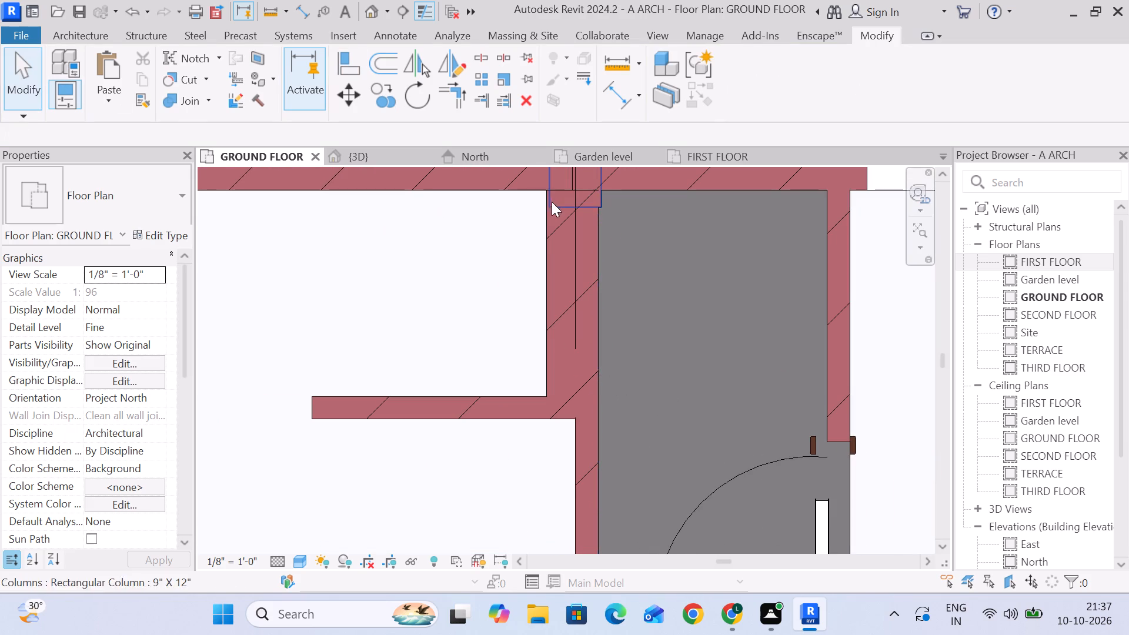
Align the west face of the 9" X 12" column at A-3 with the west face of the 9" wall segment.
{"action": "scroll", "coordinate": [570, 200], "scroll_direction": "up", "scroll_amount": 5}
{"action": "middle_click_drag", "start_coordinate": [616, 209], "coordinate": [616, 303]}
{"action": "left_click", "coordinate": [631, 292]}
{"action": "middle_click_drag", "start_coordinate": [632, 290], "coordinate": [633, 342]}
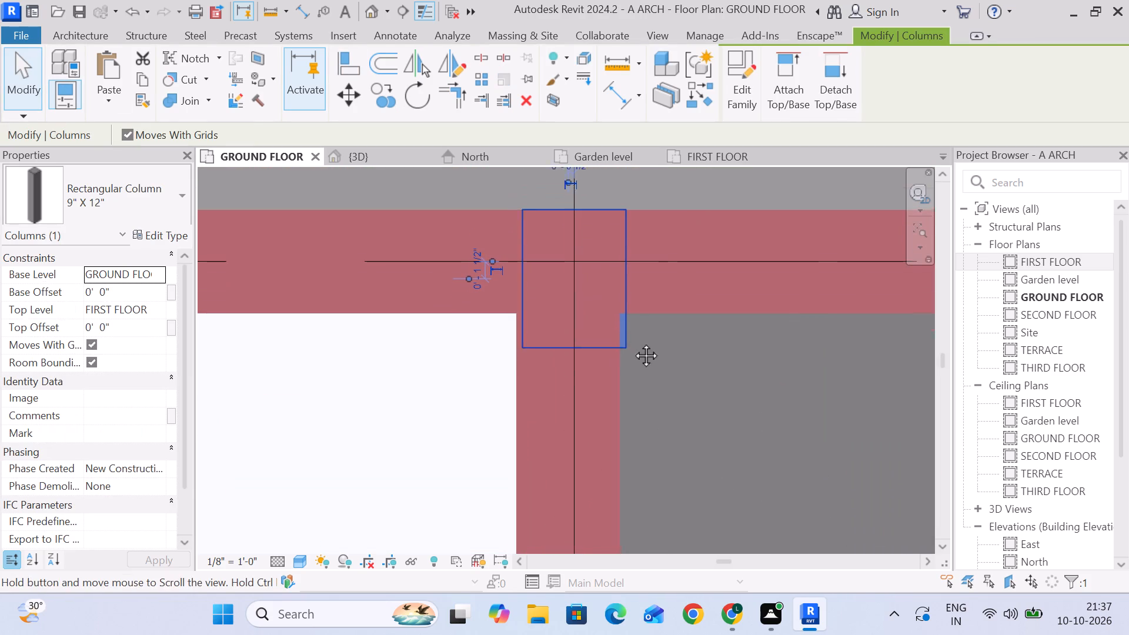
{"action": "middle_click_drag", "start_coordinate": [633, 342], "coordinate": [634, 348]}
{"action": "left_click", "coordinate": [345, 67]}
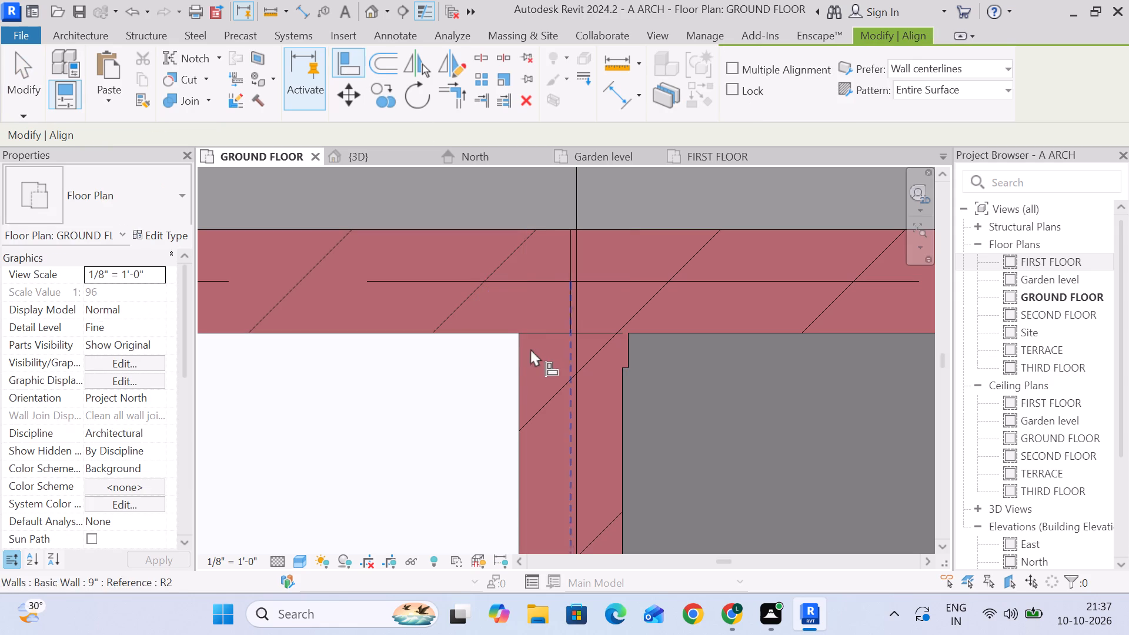
{"action": "left_click", "coordinate": [517, 395]}
{"action": "left_click", "coordinate": [527, 367]}
{"action": "scroll", "coordinate": [542, 374], "scroll_direction": "down", "scroll_amount": 3}
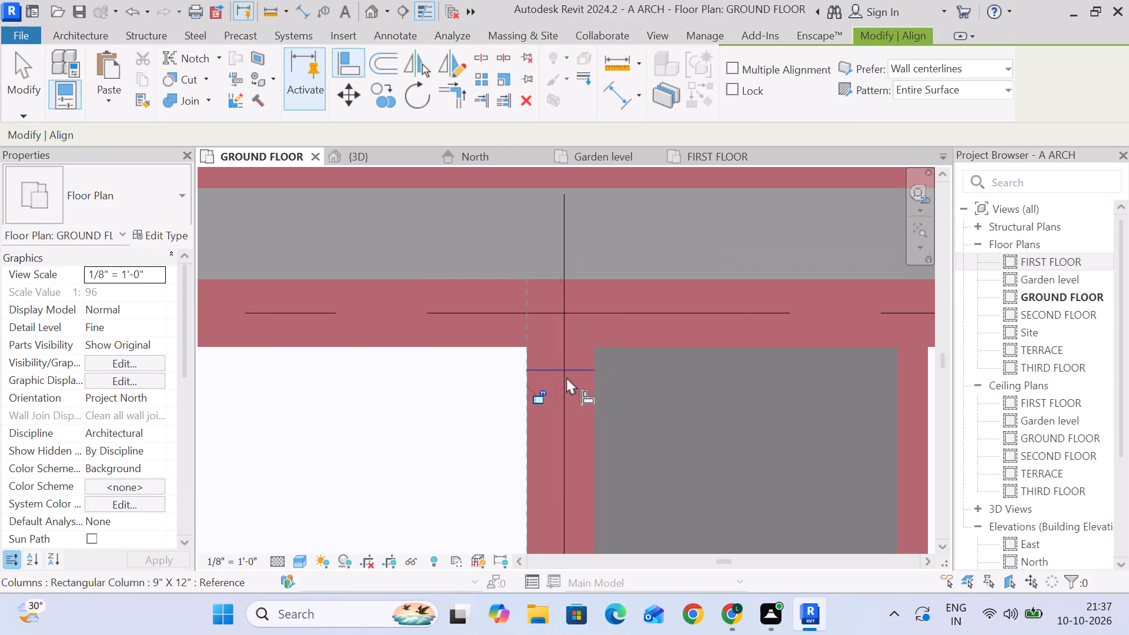
{"action": "left_click", "coordinate": [15, 61]}
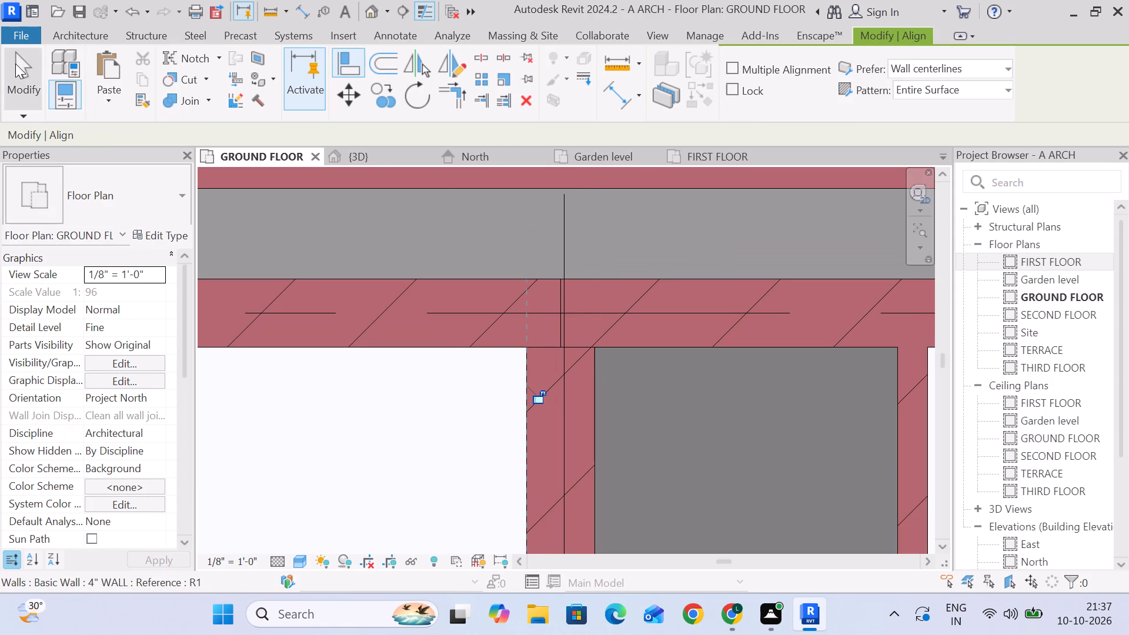
Examine the wall and column junction at A-3 and the surrounding toilet walls.
{"action": "scroll", "coordinate": [566, 301], "scroll_direction": "up", "scroll_amount": 4}
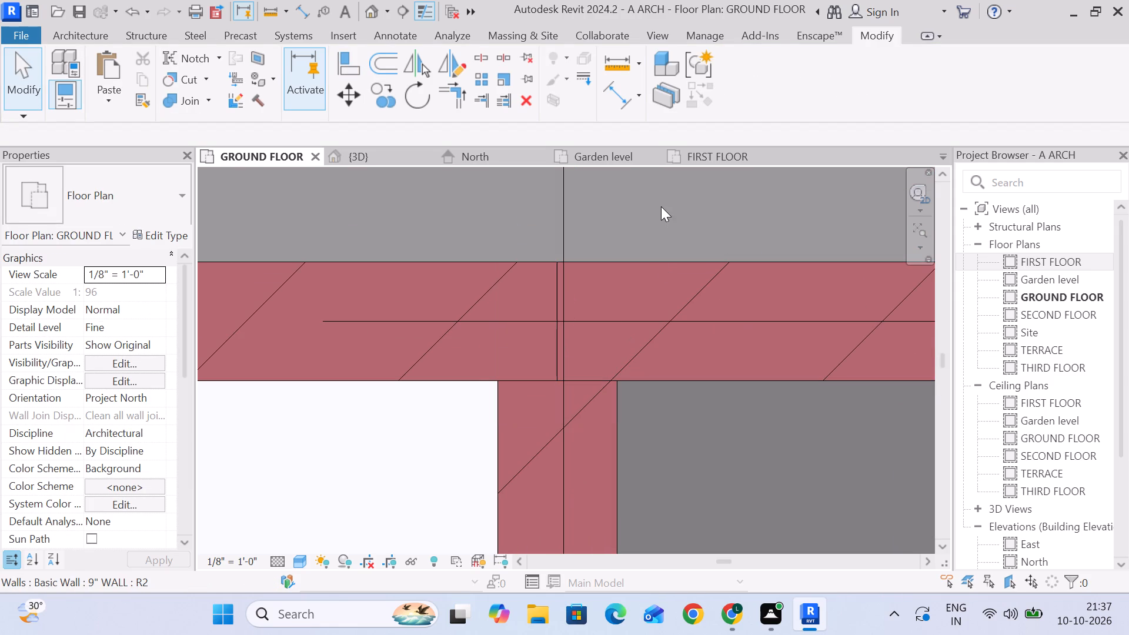
{"action": "left_click", "coordinate": [639, 280]}
{"action": "left_click", "coordinate": [661, 216]}
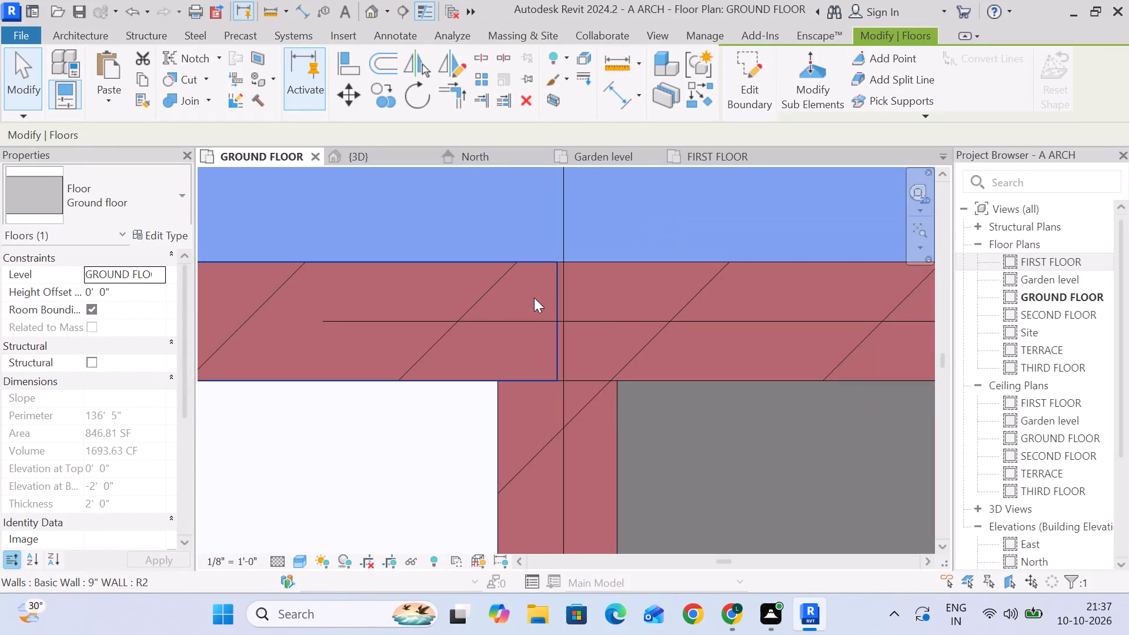
{"action": "left_click", "coordinate": [534, 298]}
{"action": "scroll", "coordinate": [552, 302], "scroll_direction": "down", "scroll_amount": 13}
{"action": "left_click", "coordinate": [597, 228]}
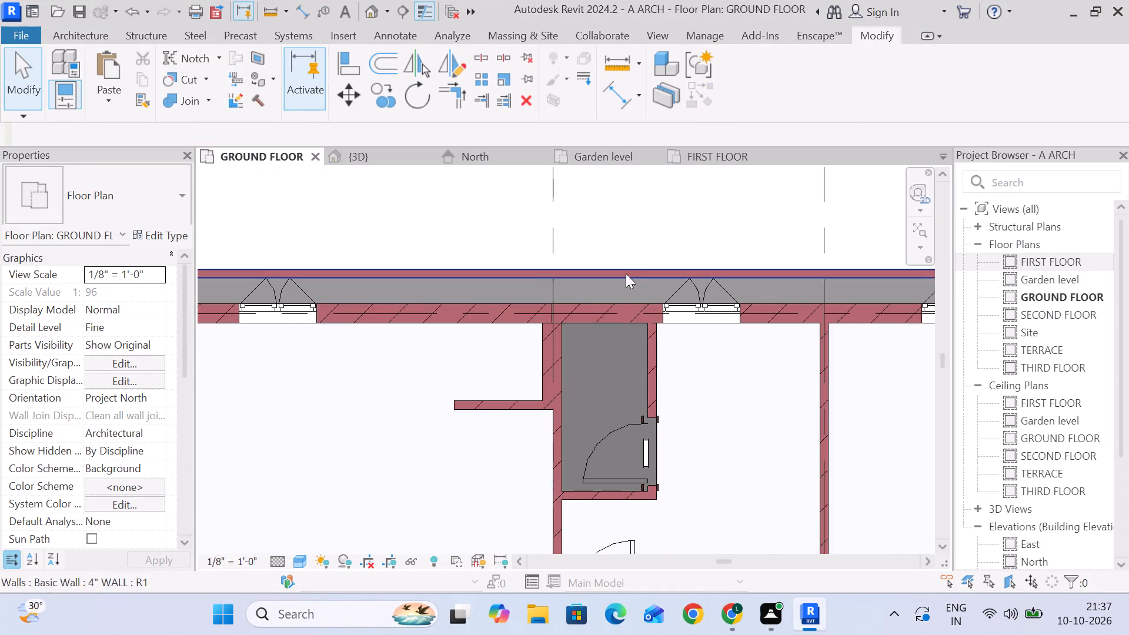
{"action": "middle_click_drag", "start_coordinate": [637, 283], "coordinate": [633, 270]}
{"action": "scroll", "coordinate": [633, 270], "scroll_direction": "up", "scroll_amount": 1}
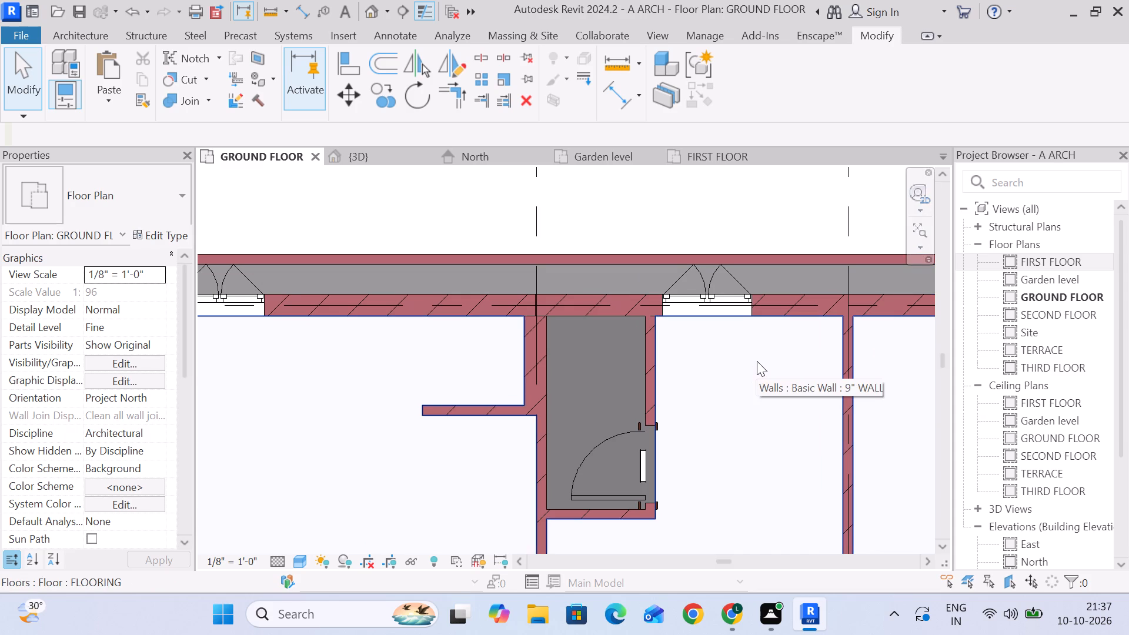
Rotate the 9" X 12" column at A-4 by 90 degrees so its long side runs north-south.
{"action": "scroll", "coordinate": [703, 340], "scroll_direction": "down", "scroll_amount": 4}
{"action": "middle_click_drag", "start_coordinate": [745, 345], "coordinate": [827, 325]}
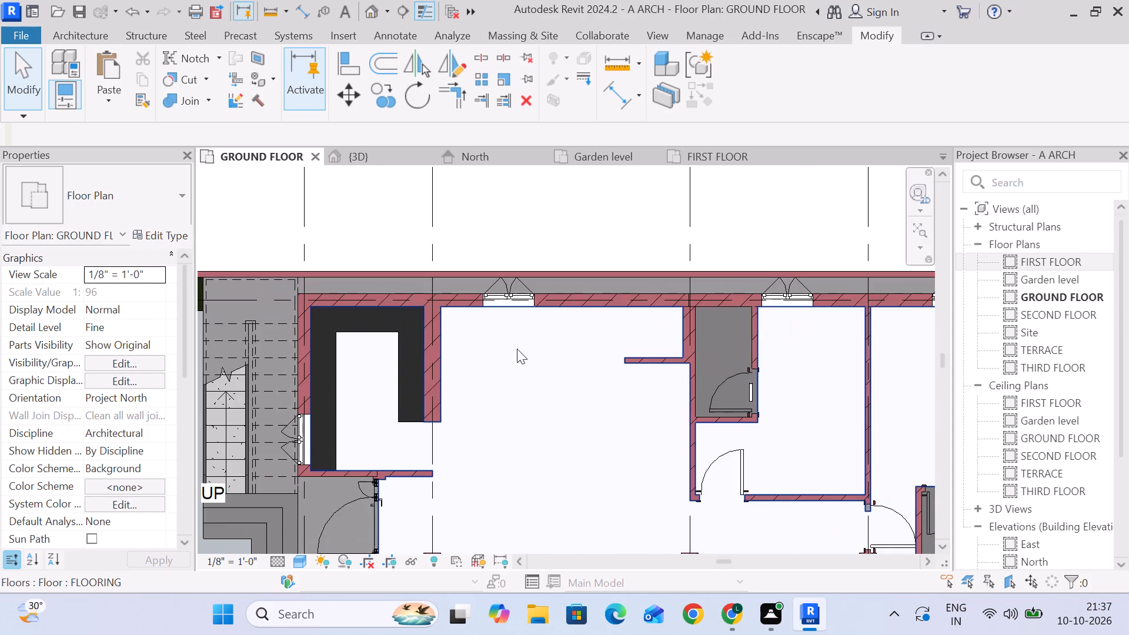
{"action": "scroll", "coordinate": [462, 350], "scroll_direction": "up", "scroll_amount": 3}
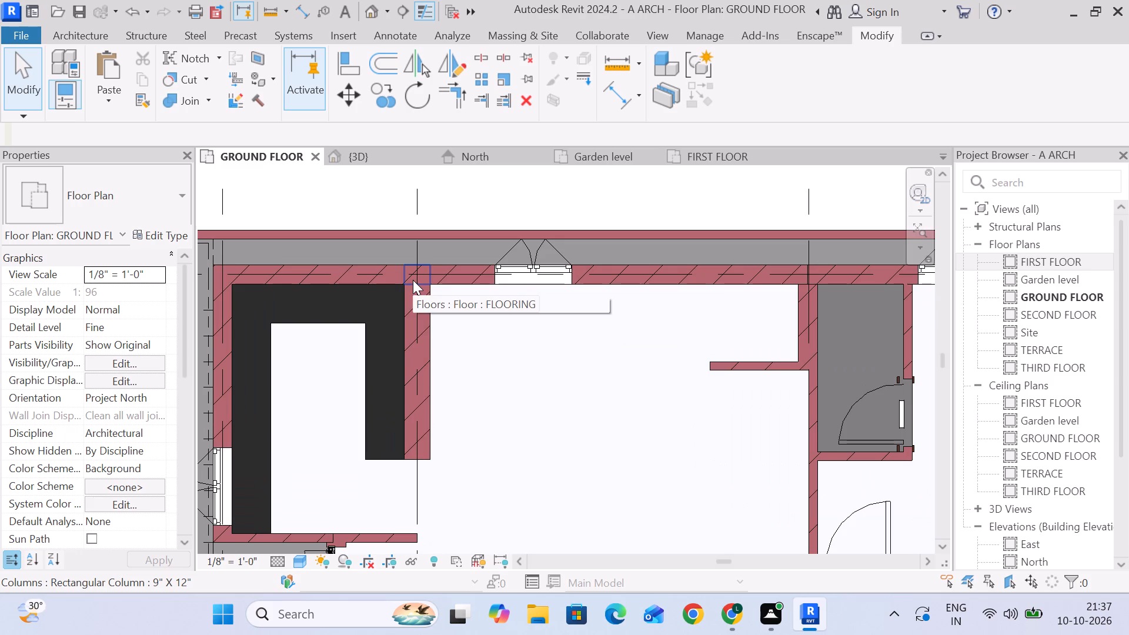
{"action": "middle_click_drag", "start_coordinate": [466, 356], "coordinate": [608, 255]}
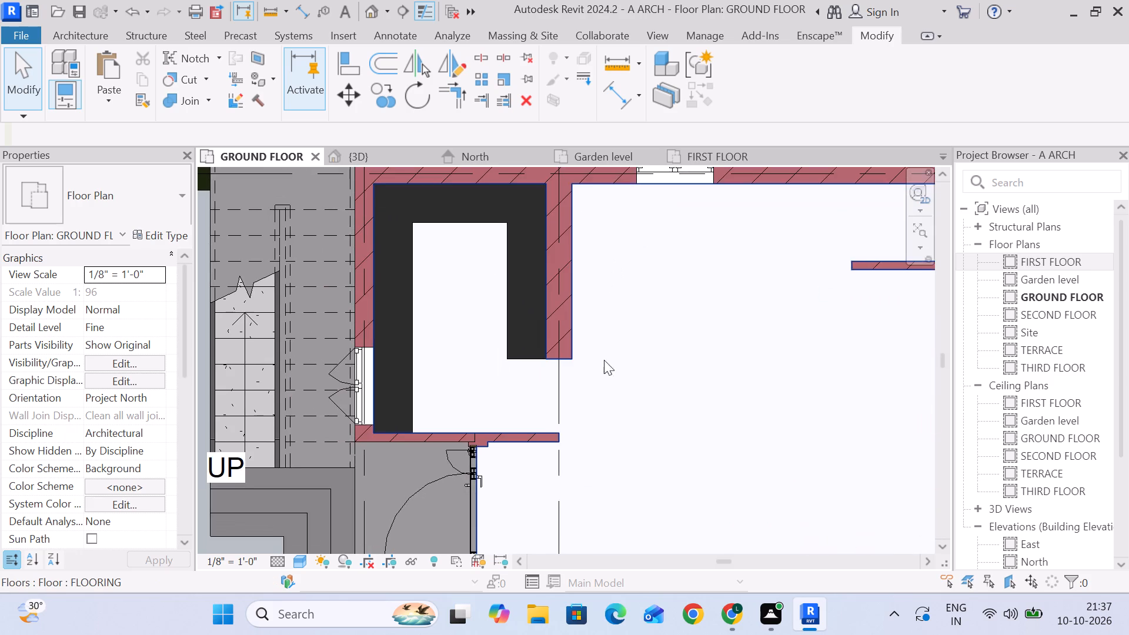
{"action": "scroll", "coordinate": [574, 442], "scroll_direction": "down", "scroll_amount": 5}
{"action": "middle_click_drag", "start_coordinate": [655, 442], "coordinate": [664, 400]}
{"action": "scroll", "coordinate": [576, 467], "scroll_direction": "up", "scroll_amount": 3}
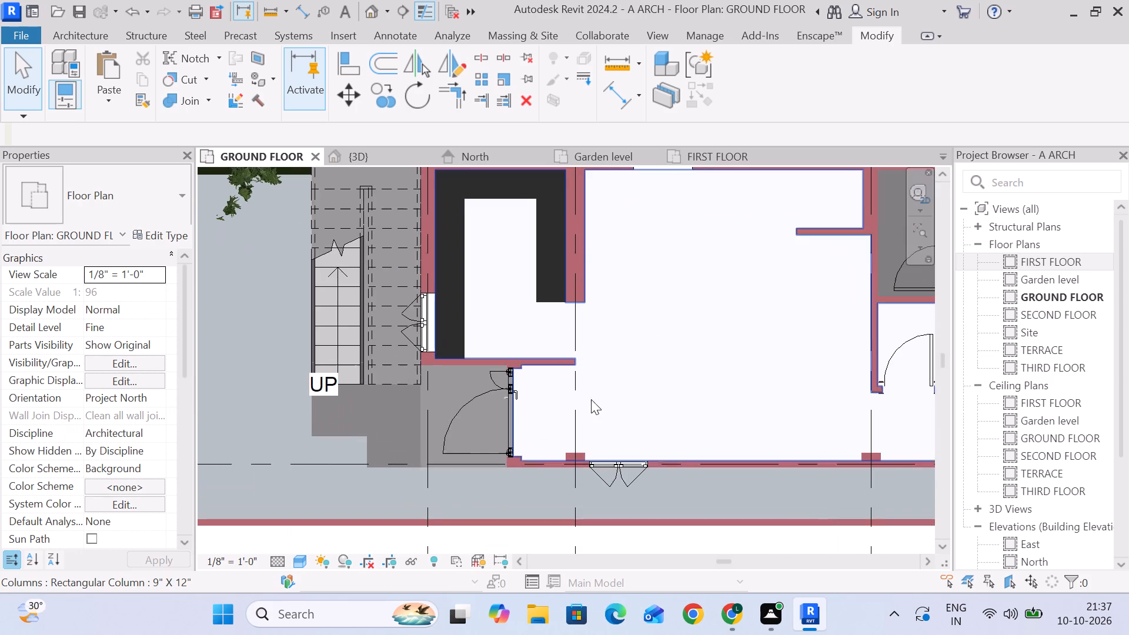
{"action": "middle_click_drag", "start_coordinate": [602, 284], "coordinate": [617, 380]}
{"action": "left_click", "coordinate": [590, 259]}
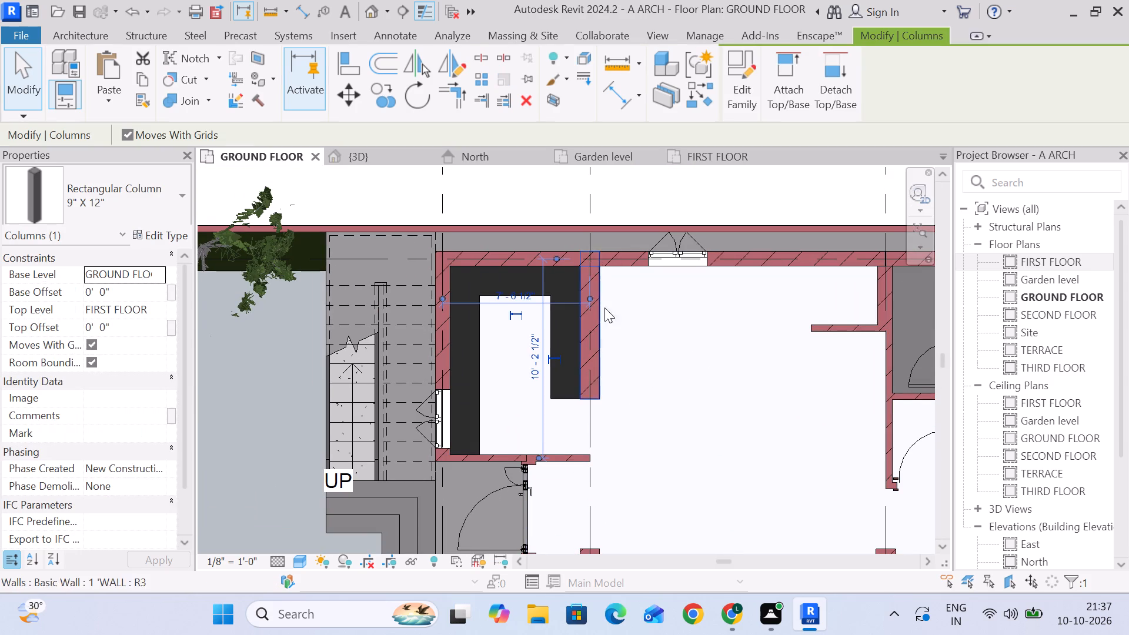
{"action": "scroll", "coordinate": [622, 348], "scroll_direction": "up", "scroll_amount": 2}
{"action": "key", "text": "space"}
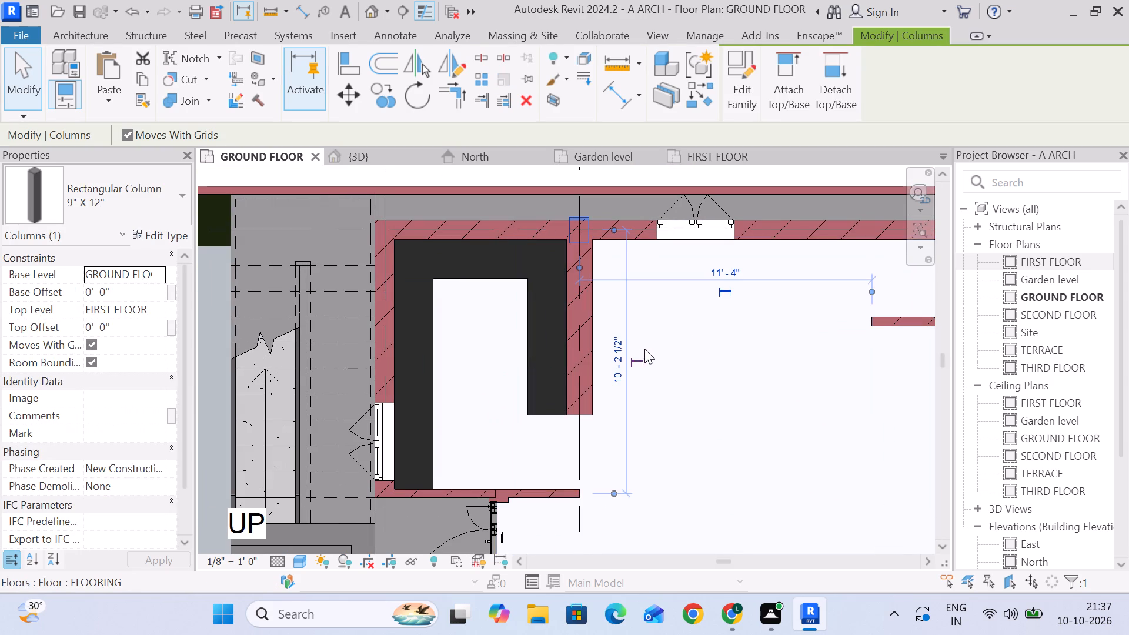
Align the north face of the column at A-4 with the outer face of the 9" exterior wall.
{"action": "scroll", "coordinate": [591, 211], "scroll_direction": "up", "scroll_amount": 6}
{"action": "left_click", "coordinate": [335, 66]}
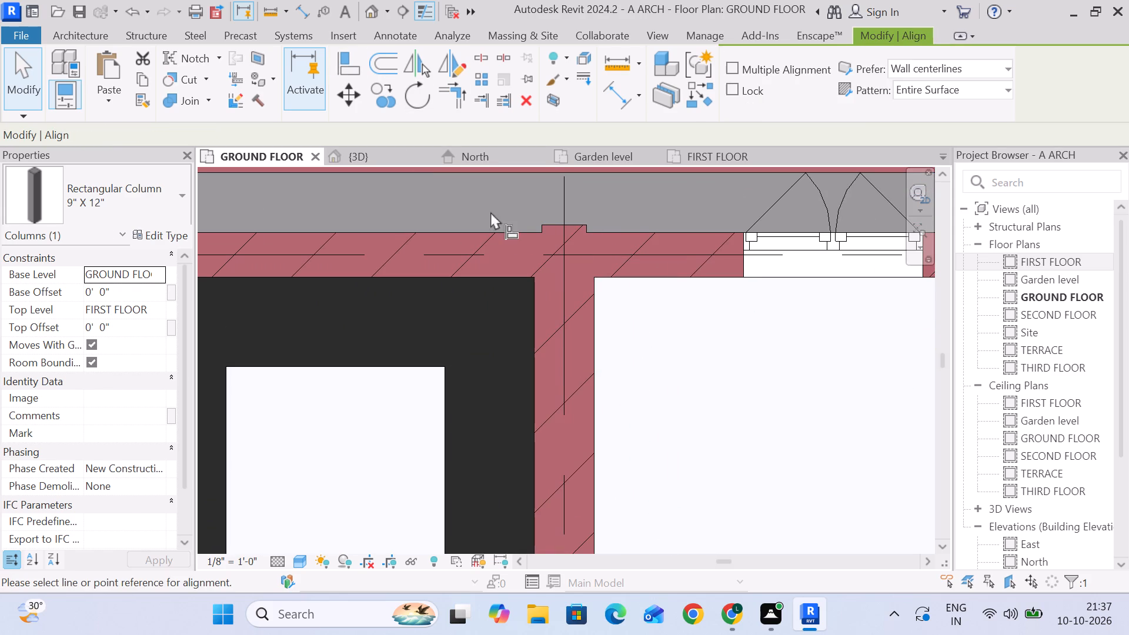
{"action": "left_click", "coordinate": [508, 230]}
{"action": "left_click", "coordinate": [550, 223]}
{"action": "scroll", "coordinate": [598, 239], "scroll_direction": "down", "scroll_amount": 5}
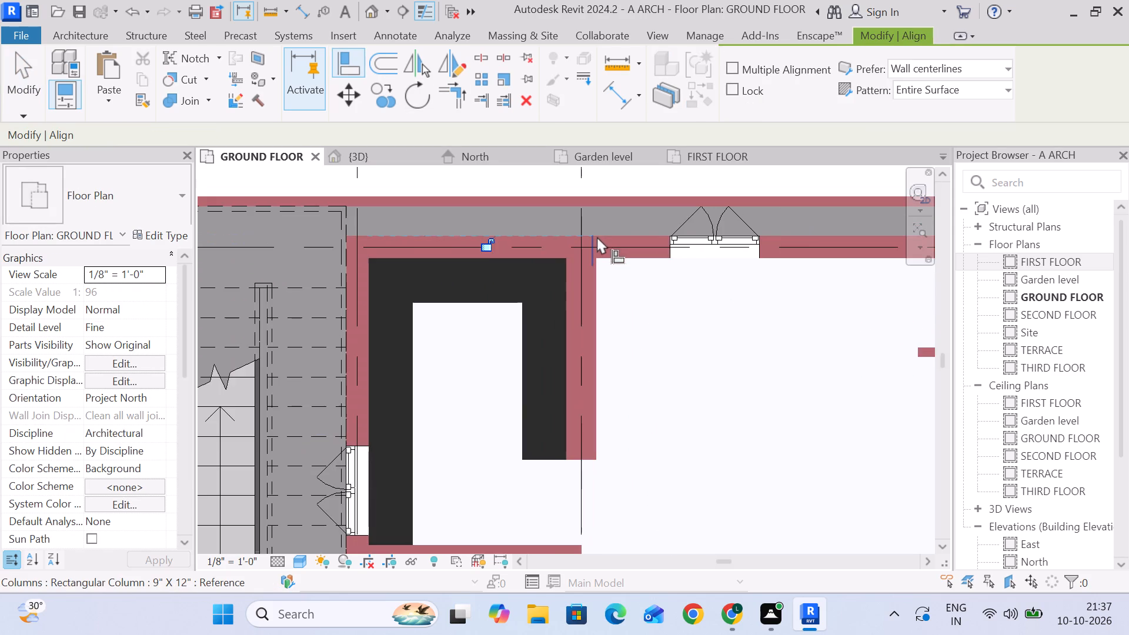
{"action": "key", "text": "Escape"}
{"action": "key", "text": "Escape"}
Place a 9" X 12" architectural column on grid 5, where the kitchen's 9" wall meets the 4" wall above the entrance.
{"action": "scroll", "coordinate": [642, 309], "scroll_direction": "down", "scroll_amount": 4}
{"action": "middle_click_drag", "start_coordinate": [644, 309], "coordinate": [629, 302]}
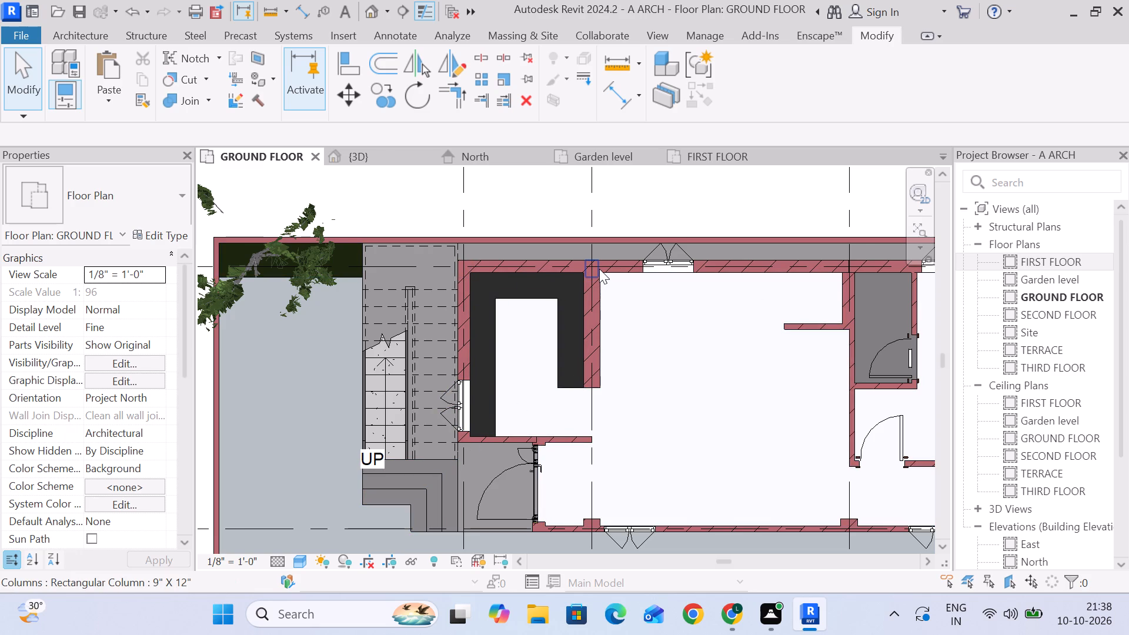
{"action": "scroll", "coordinate": [630, 348], "scroll_direction": "down", "scroll_amount": 2}
{"action": "middle_click_drag", "start_coordinate": [629, 349], "coordinate": [590, 309]}
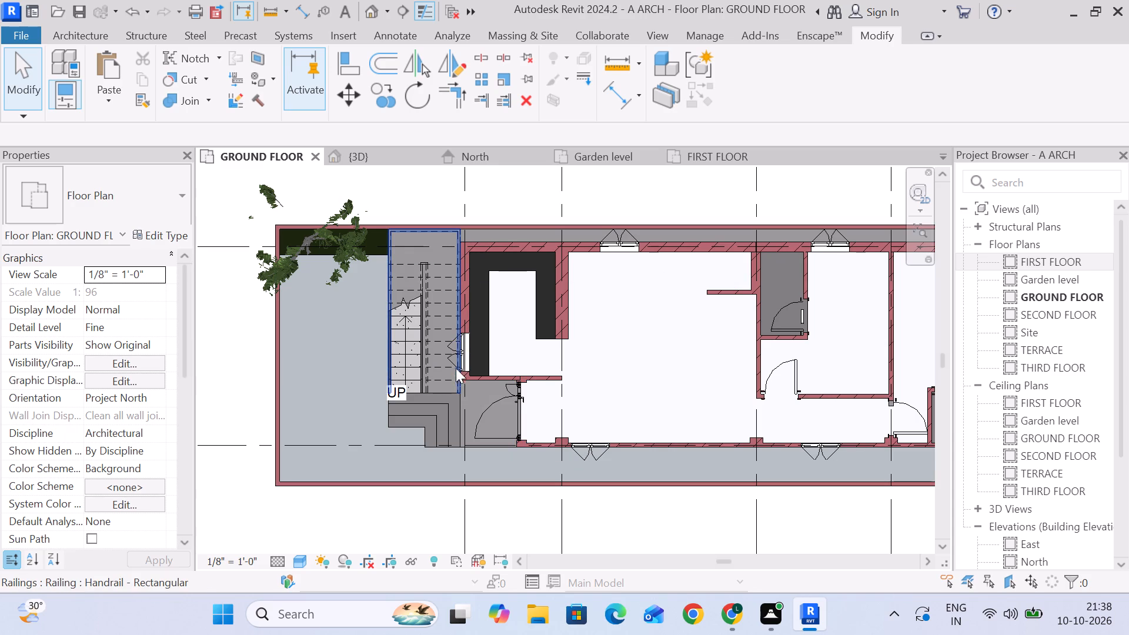
{"action": "scroll", "coordinate": [463, 376], "scroll_direction": "up", "scroll_amount": 6}
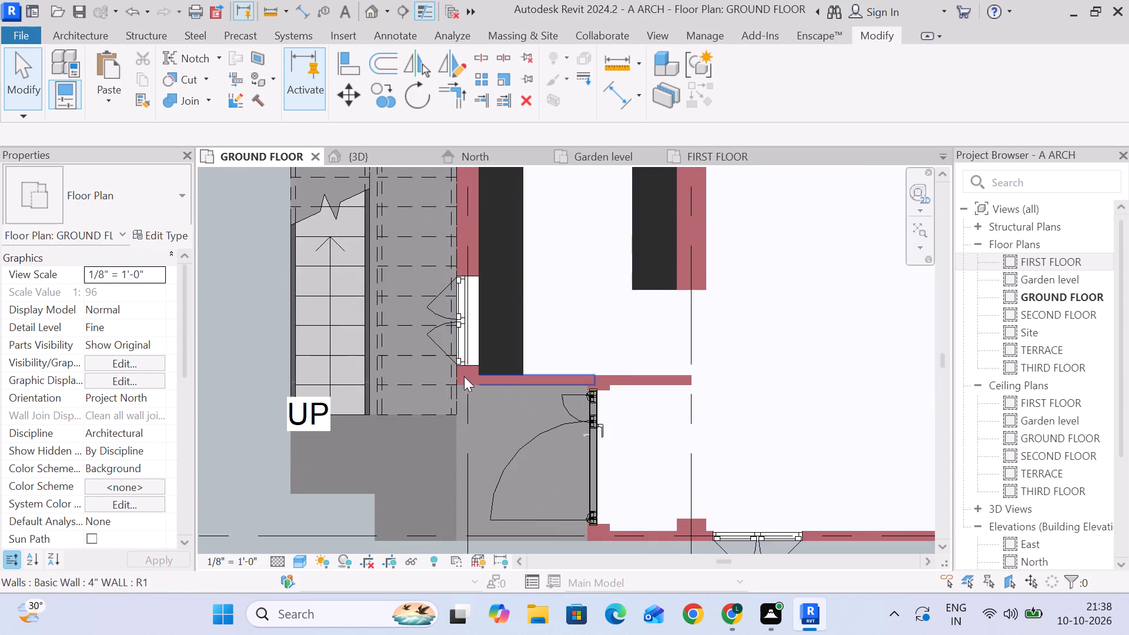
{"action": "scroll", "coordinate": [465, 379], "scroll_direction": "up", "scroll_amount": 3}
{"action": "left_click", "coordinate": [462, 289]}
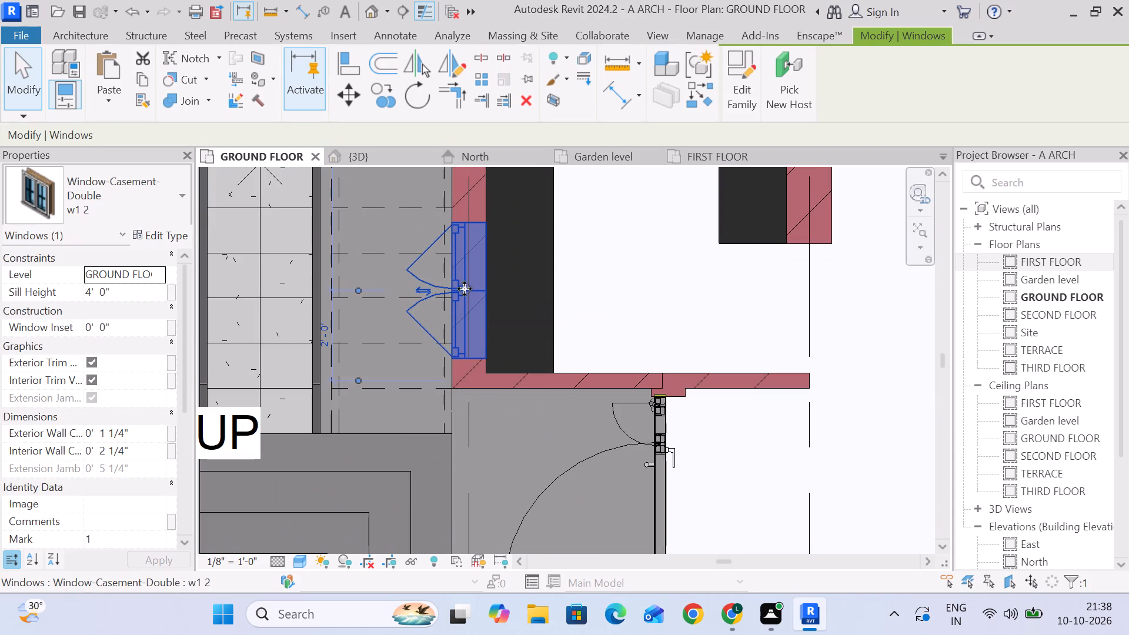
{"action": "left_click", "coordinate": [648, 290]}
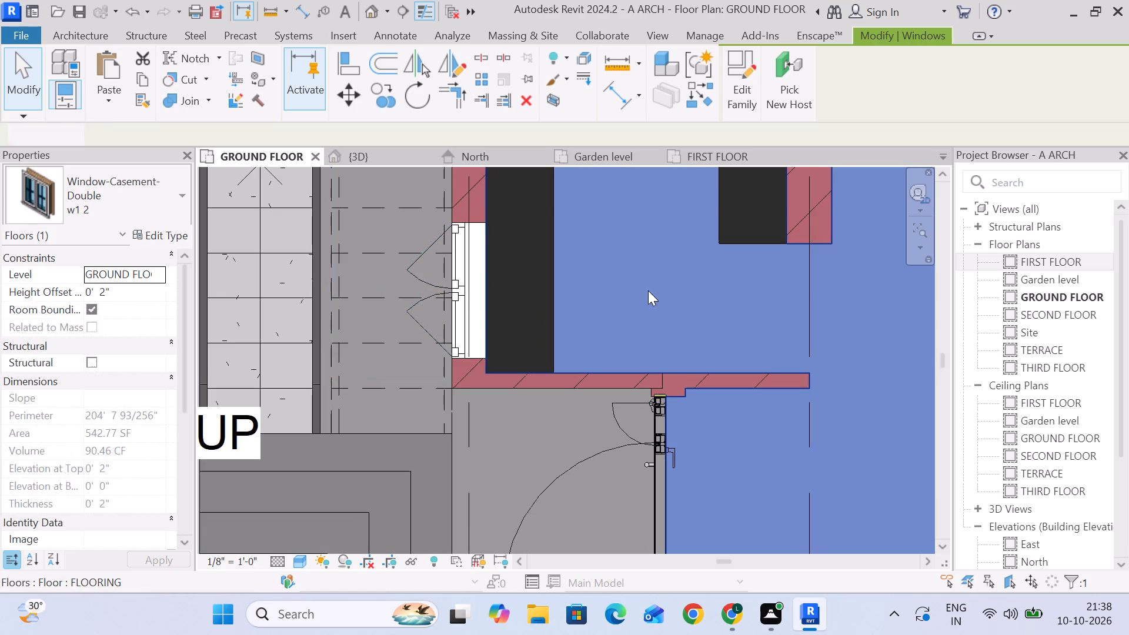
{"action": "left_click", "coordinate": [35, 82]}
{"action": "left_click", "coordinate": [62, 40]}
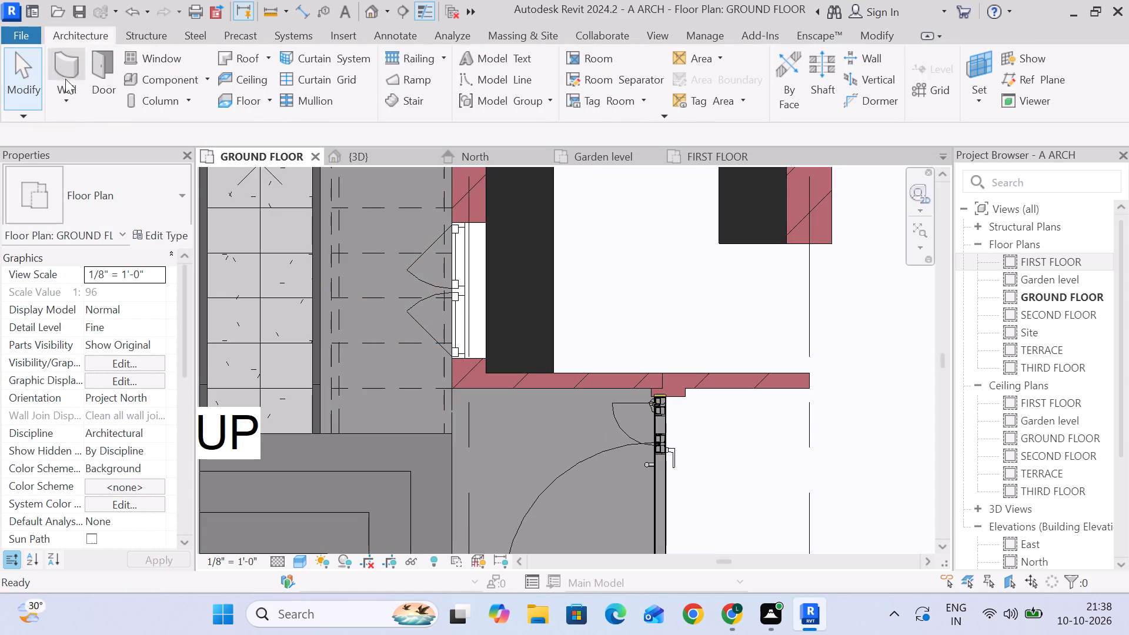
{"action": "left_click", "coordinate": [189, 100]}
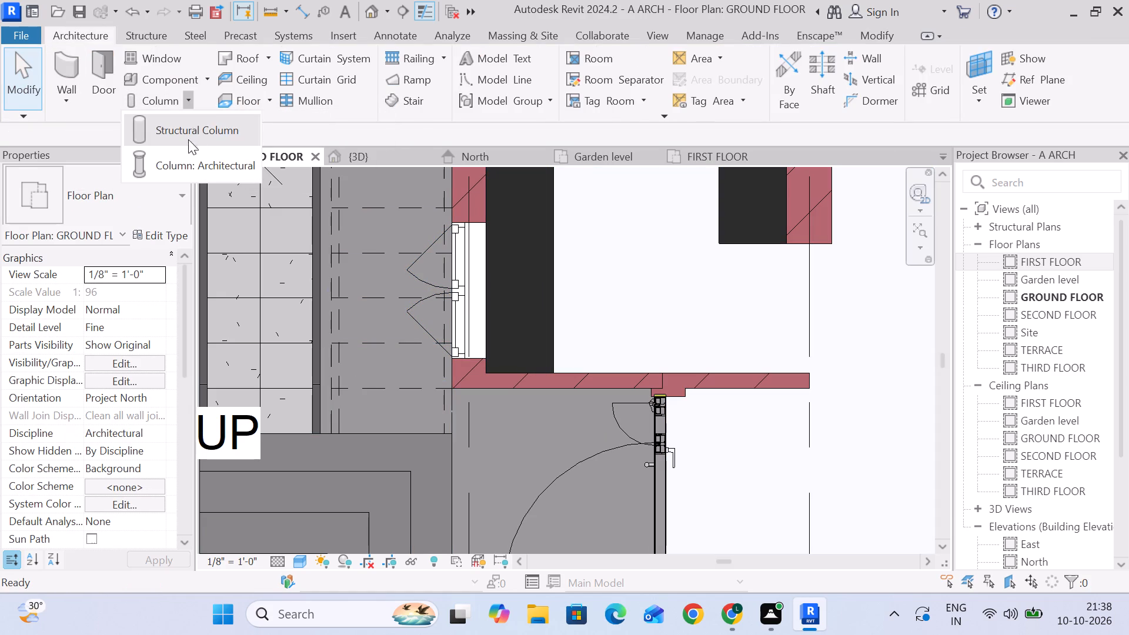
{"action": "left_click", "coordinate": [191, 162]}
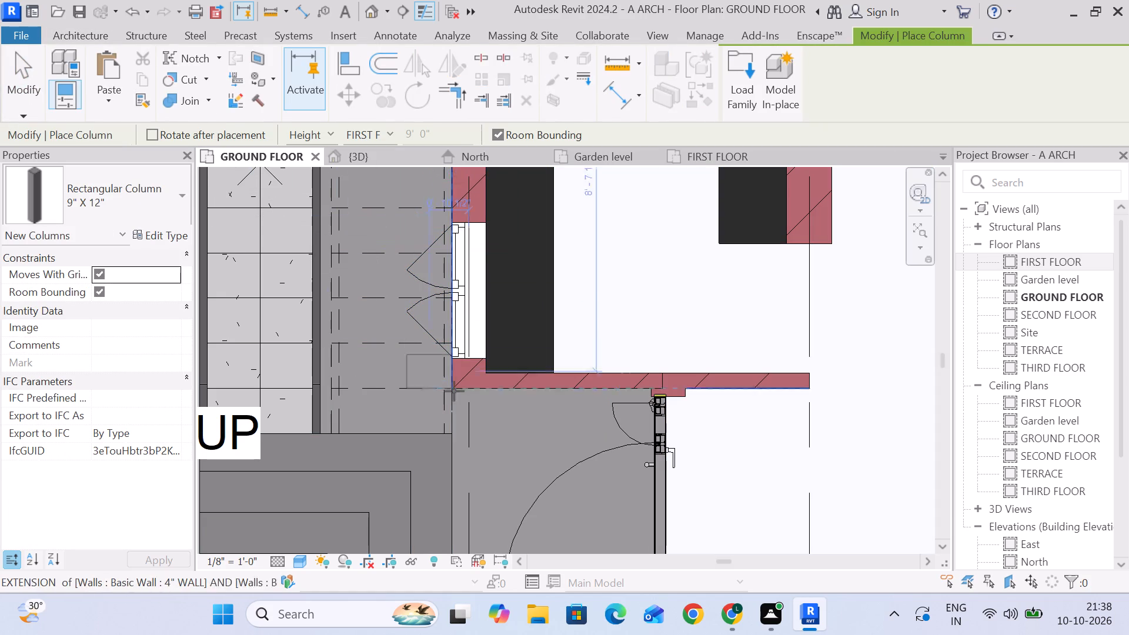
{"action": "scroll", "coordinate": [477, 369], "scroll_direction": "up", "scroll_amount": 5}
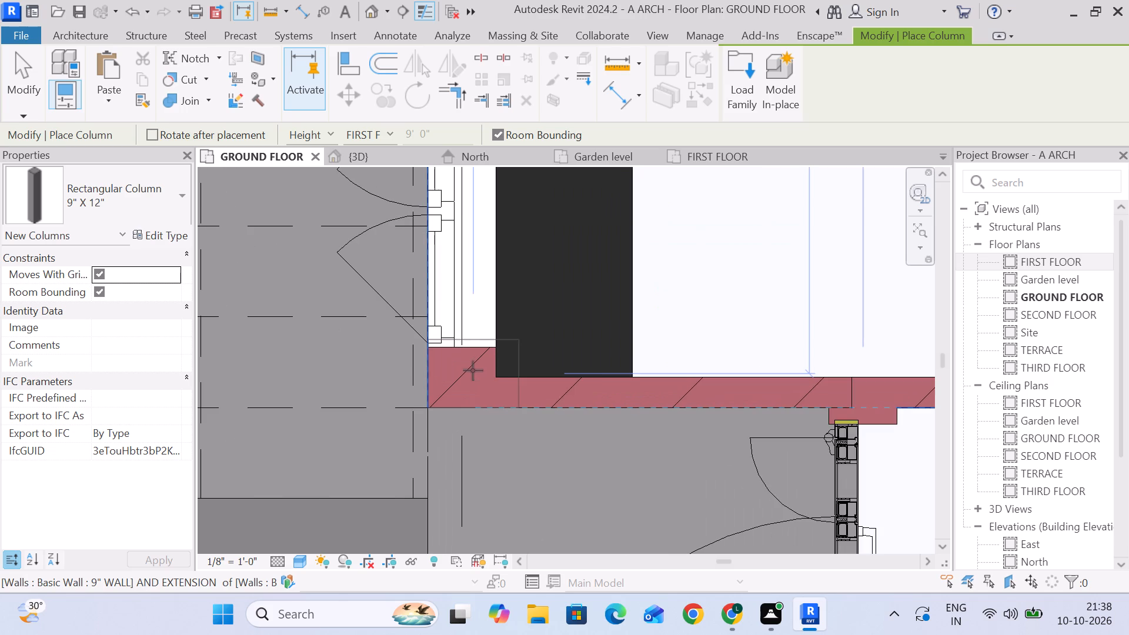
{"action": "left_click", "coordinate": [464, 389]}
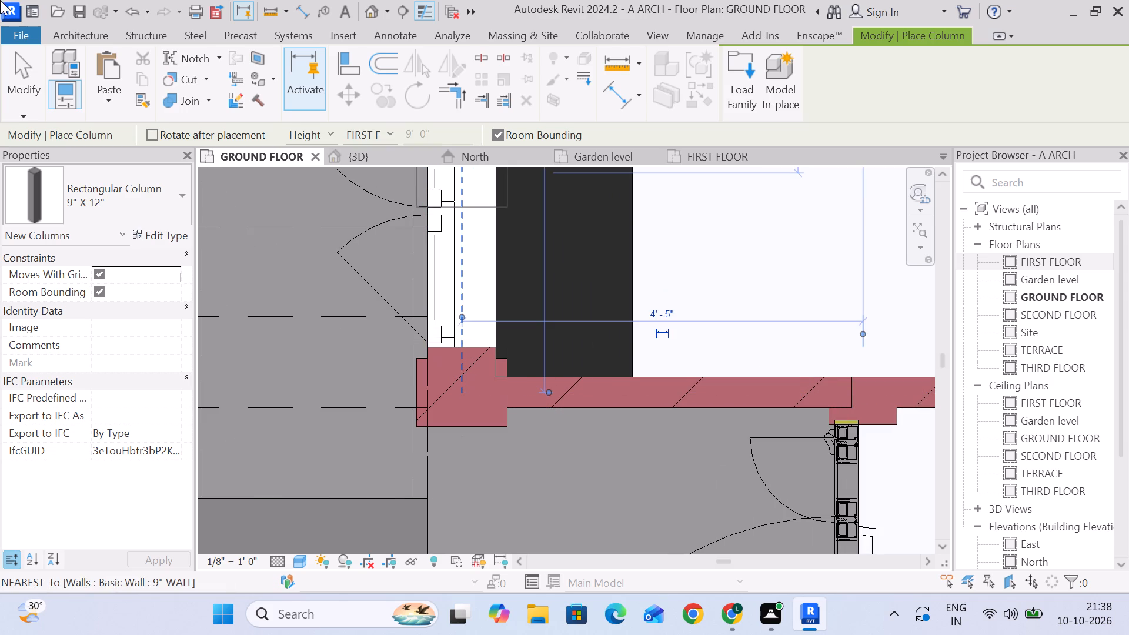
{"action": "left_click", "coordinate": [23, 70]}
Rotate the new kitchen-corner column on grid 5 by 90 degrees to fit the 9" wall's width.
{"action": "scroll", "coordinate": [376, 229], "scroll_direction": "down", "scroll_amount": 2}
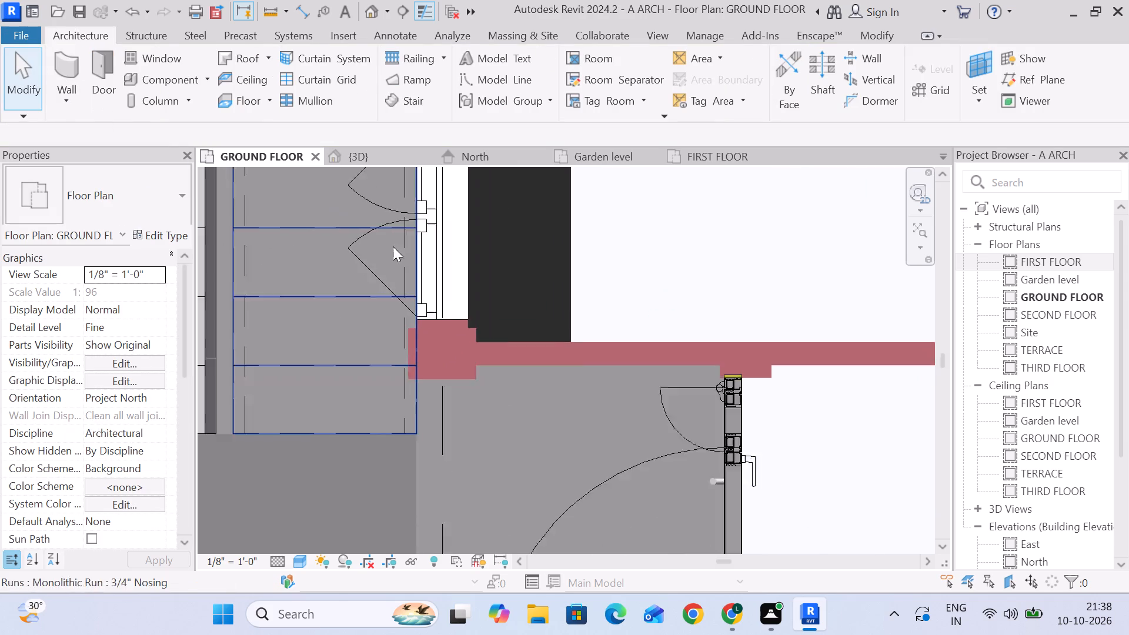
{"action": "scroll", "coordinate": [393, 246], "scroll_direction": "down", "scroll_amount": 5}
{"action": "middle_click_drag", "start_coordinate": [411, 249], "coordinate": [422, 294]}
{"action": "scroll", "coordinate": [419, 289], "scroll_direction": "down", "scroll_amount": 4}
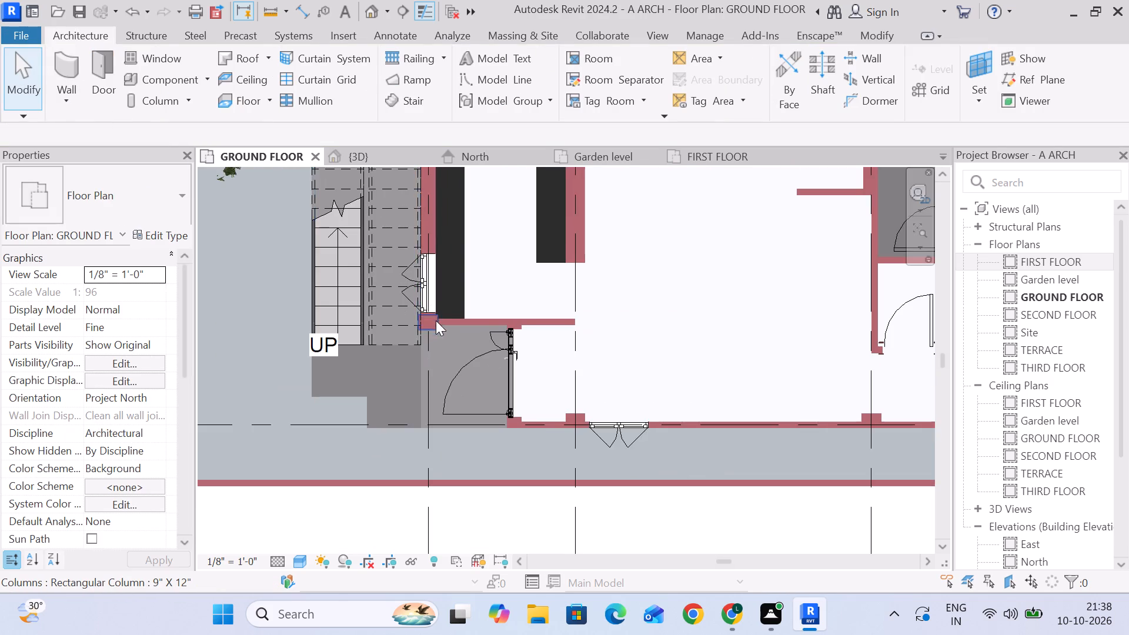
{"action": "scroll", "coordinate": [436, 322], "scroll_direction": "up", "scroll_amount": 5}
{"action": "left_click", "coordinate": [430, 329]}
{"action": "key", "text": "space"}
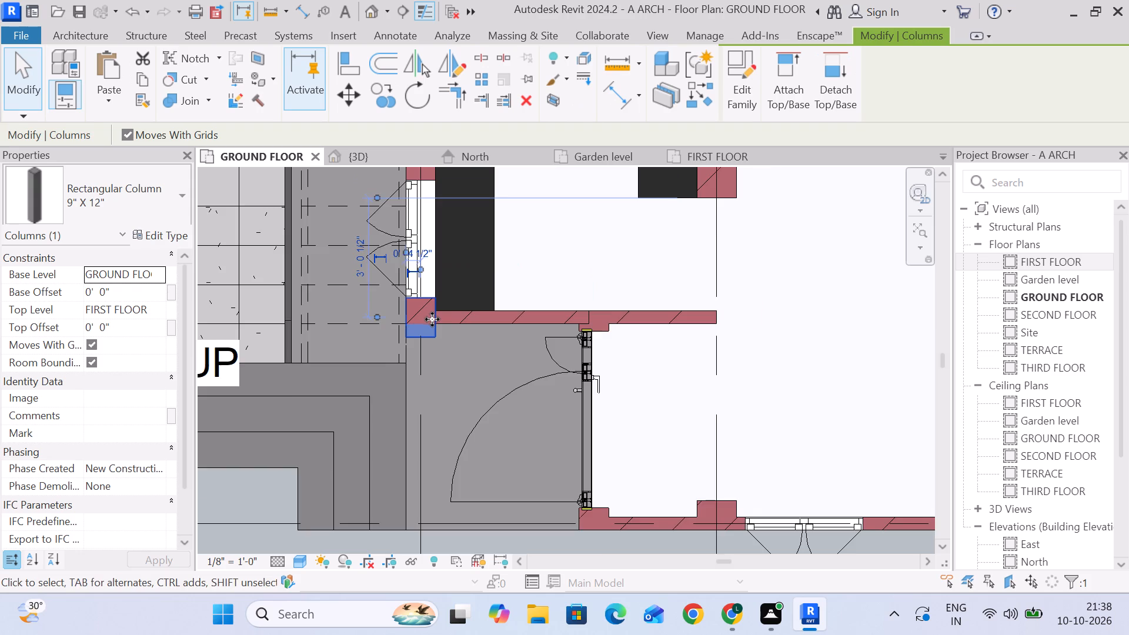
Align the south face of the kitchen-corner column on grid 5 with the entrance-side face of the 4" wall.
{"action": "scroll", "coordinate": [432, 319], "scroll_direction": "up", "scroll_amount": 5}
{"action": "left_click", "coordinate": [344, 58]}
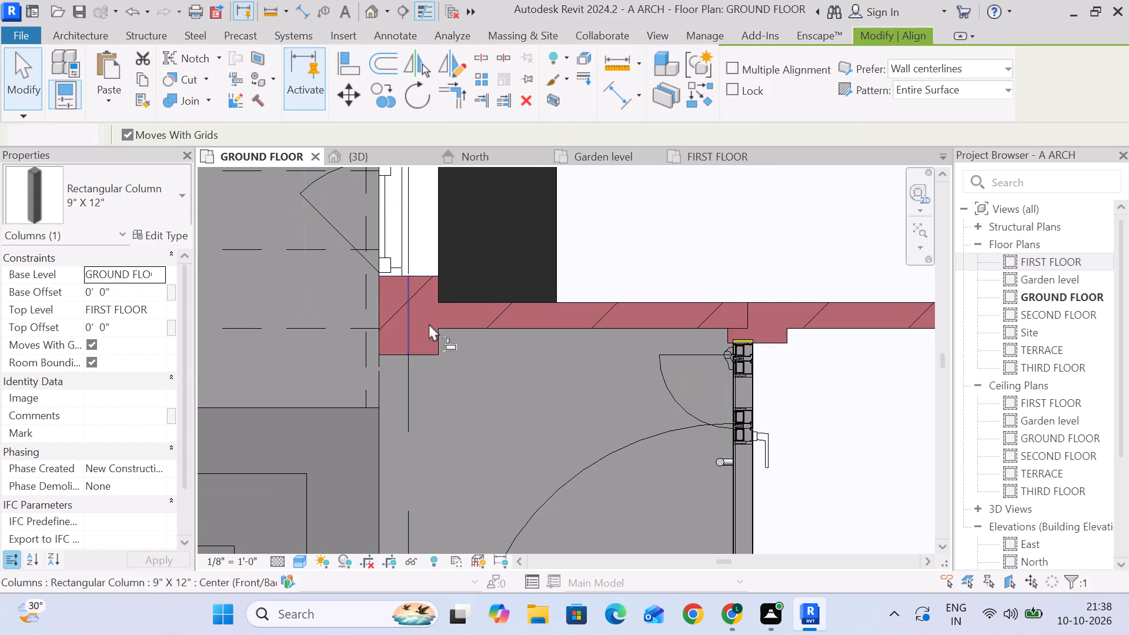
{"action": "left_click", "coordinate": [468, 329]}
{"action": "left_click", "coordinate": [422, 356]}
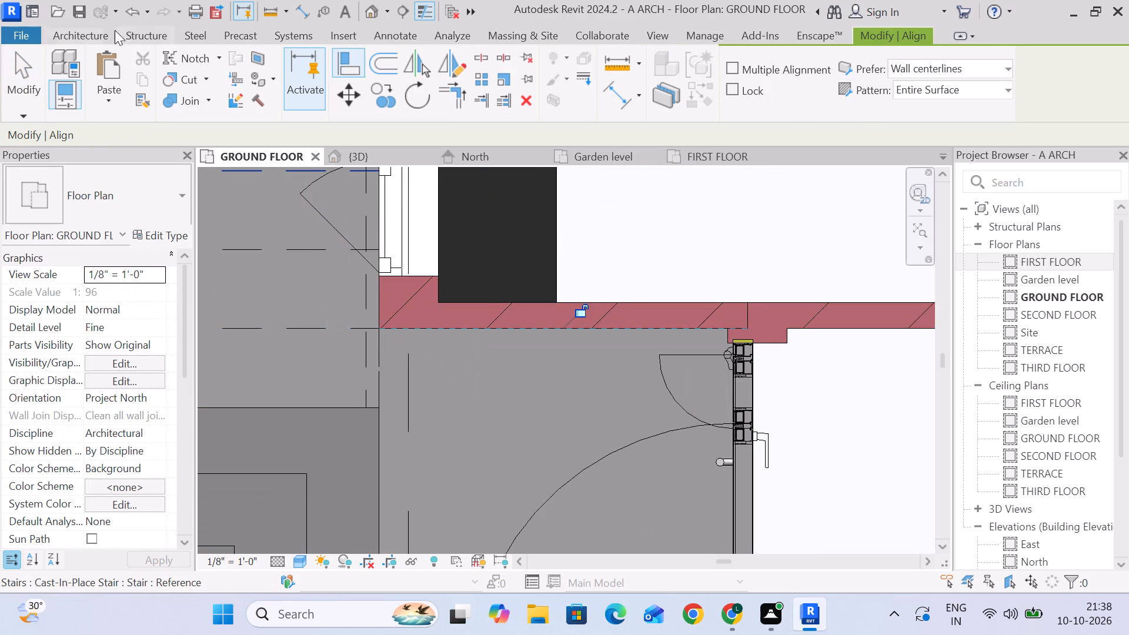
{"action": "left_click", "coordinate": [6, 65]}
{"action": "key", "text": "Escape"}
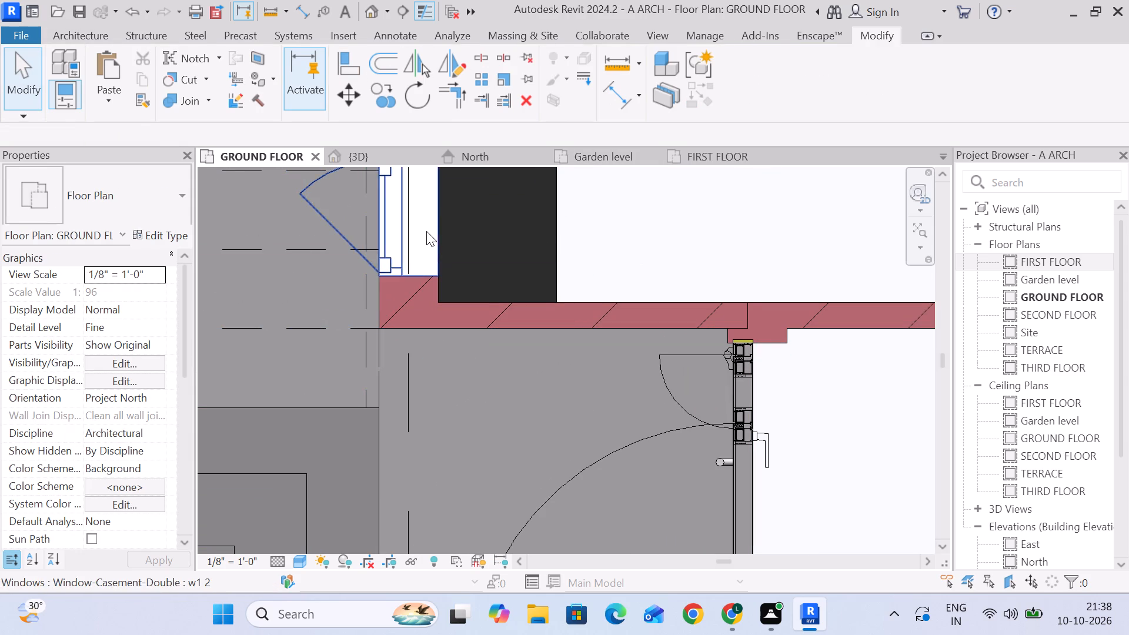
Nudge the kitchen's stair-side w1 2 window north, away from the corner column, to about 2'-8" from the 4" wall.
{"action": "left_click", "coordinate": [432, 224]}
{"action": "left_click", "coordinate": [657, 218]}
{"action": "scroll", "coordinate": [420, 220], "scroll_direction": "down", "scroll_amount": 4}
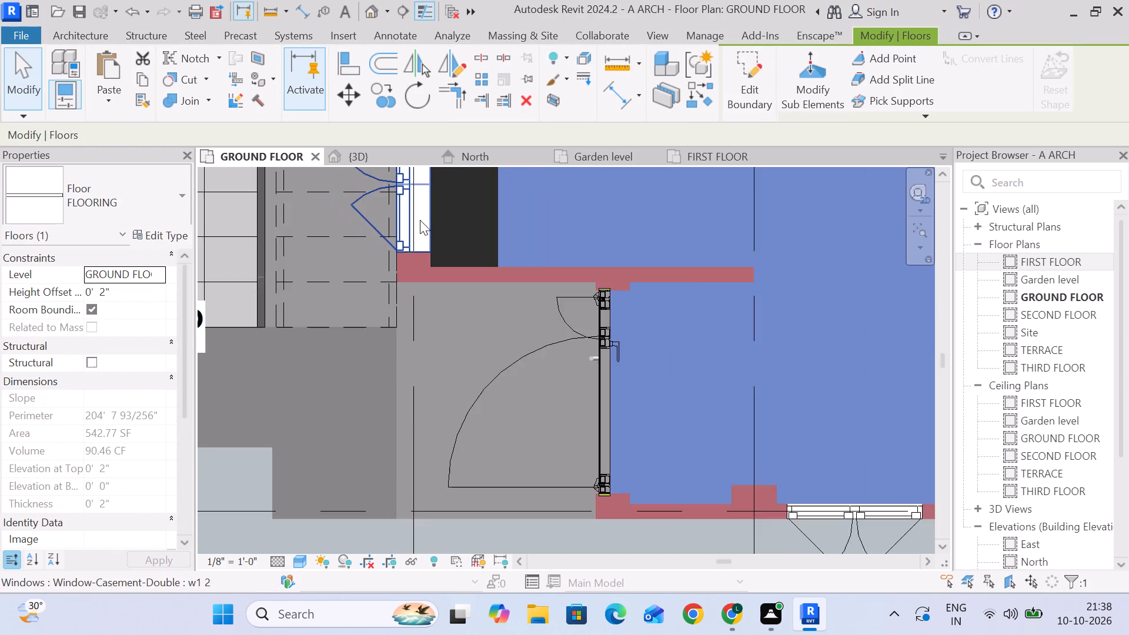
{"action": "middle_click_drag", "start_coordinate": [420, 220], "coordinate": [422, 337]}
{"action": "left_click", "coordinate": [421, 293]}
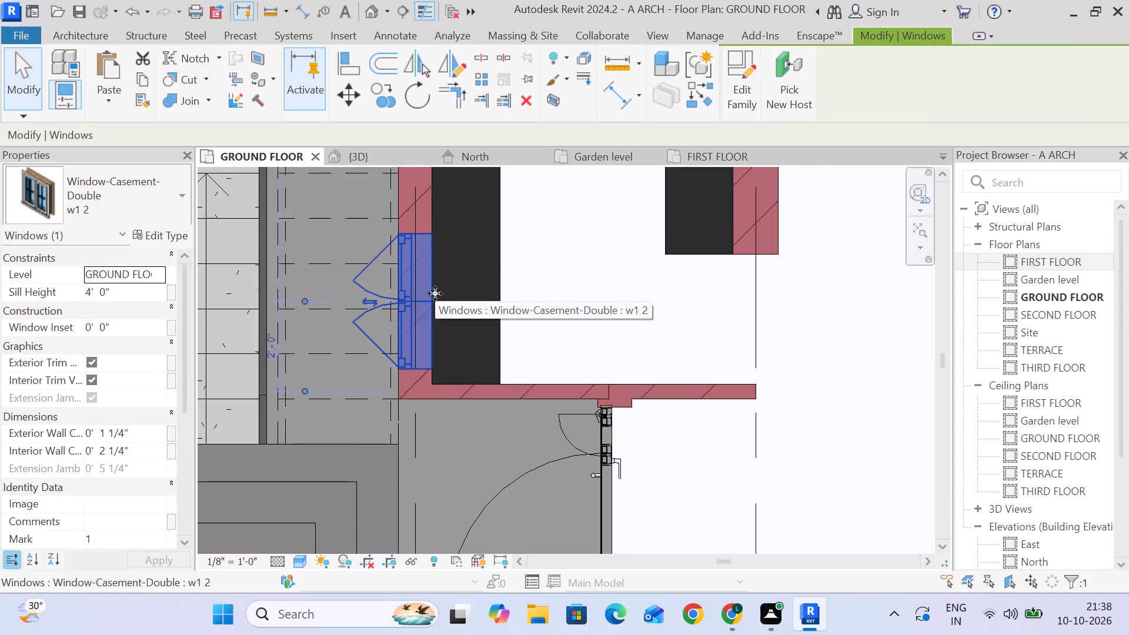
{"action": "key", "text": "Up"}
{"action": "key", "text": "Up"}
{"action": "key", "text": "Up"}
{"action": "key", "text": "Up"}
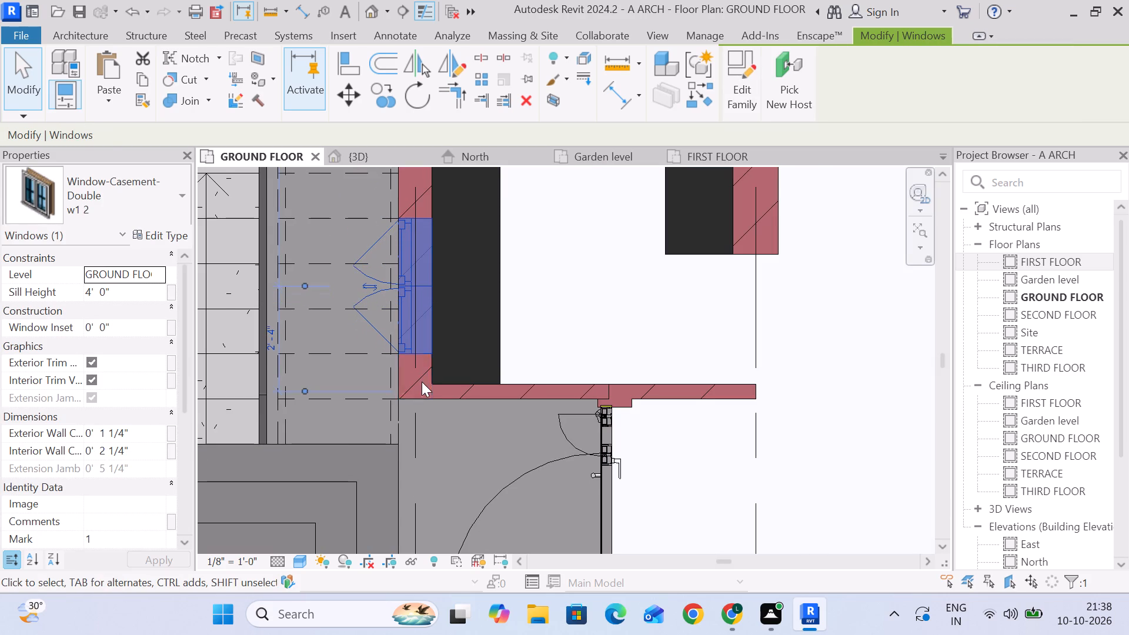
{"action": "key", "text": "Up"}
{"action": "key", "text": "Up"}
{"action": "key", "text": "Up"}
{"action": "key", "text": "Up"}
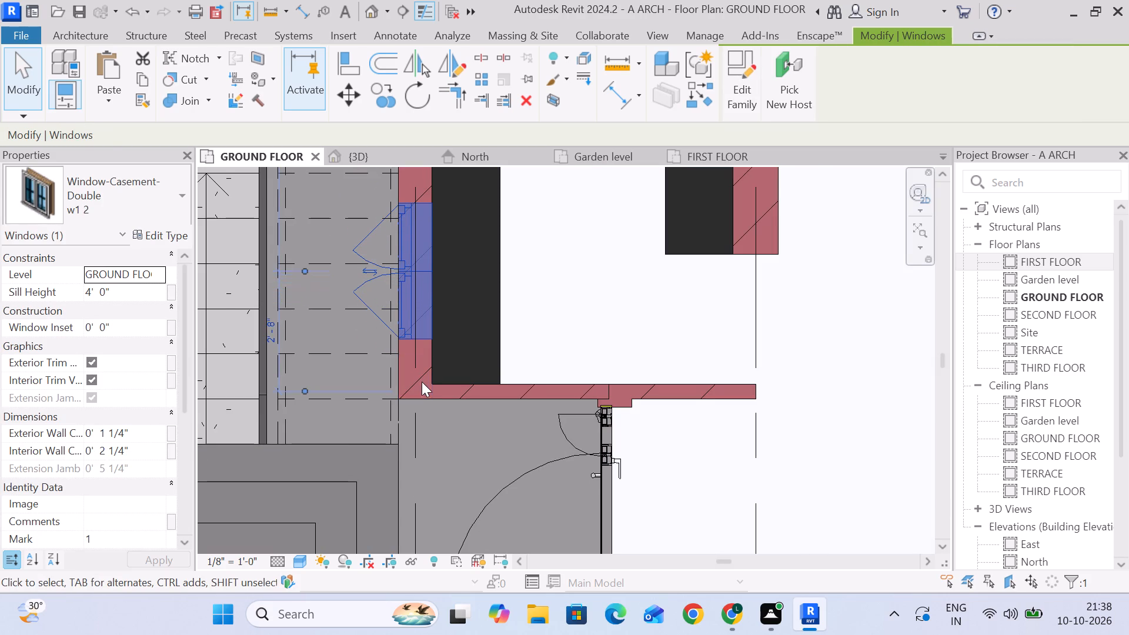
{"action": "scroll", "coordinate": [430, 382], "scroll_direction": "down", "scroll_amount": 4}
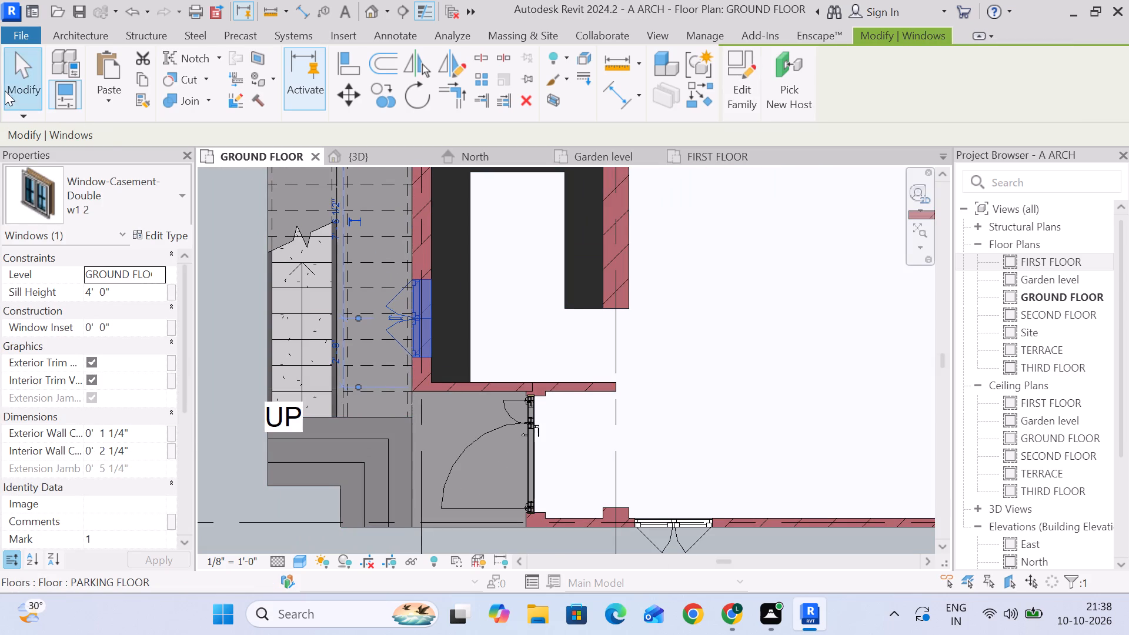
{"action": "left_click", "coordinate": [8, 82]}
In the 3D view, delete the first floor and second floor side-wall windows nearest the entrance doors.
{"action": "scroll", "coordinate": [333, 282], "scroll_direction": "down", "scroll_amount": 4}
{"action": "middle_click_drag", "start_coordinate": [441, 310], "coordinate": [529, 292]}
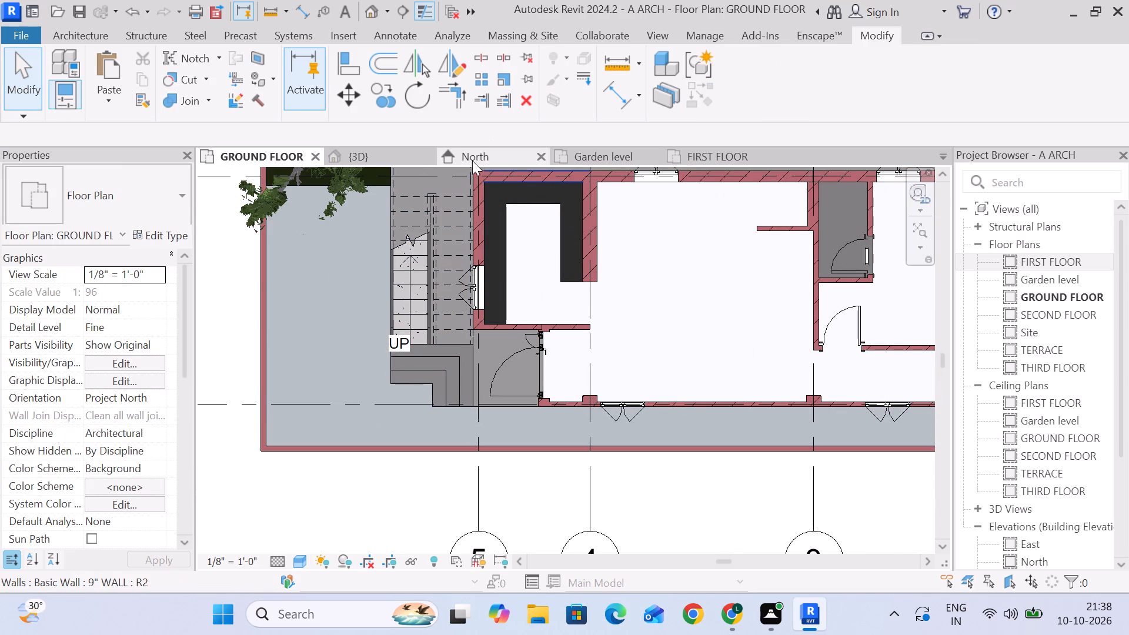
{"action": "left_click", "coordinate": [396, 161]}
{"action": "middle_click_drag", "start_coordinate": [559, 369], "coordinate": [540, 288]}
{"action": "scroll", "coordinate": [574, 375], "scroll_direction": "up", "scroll_amount": 2}
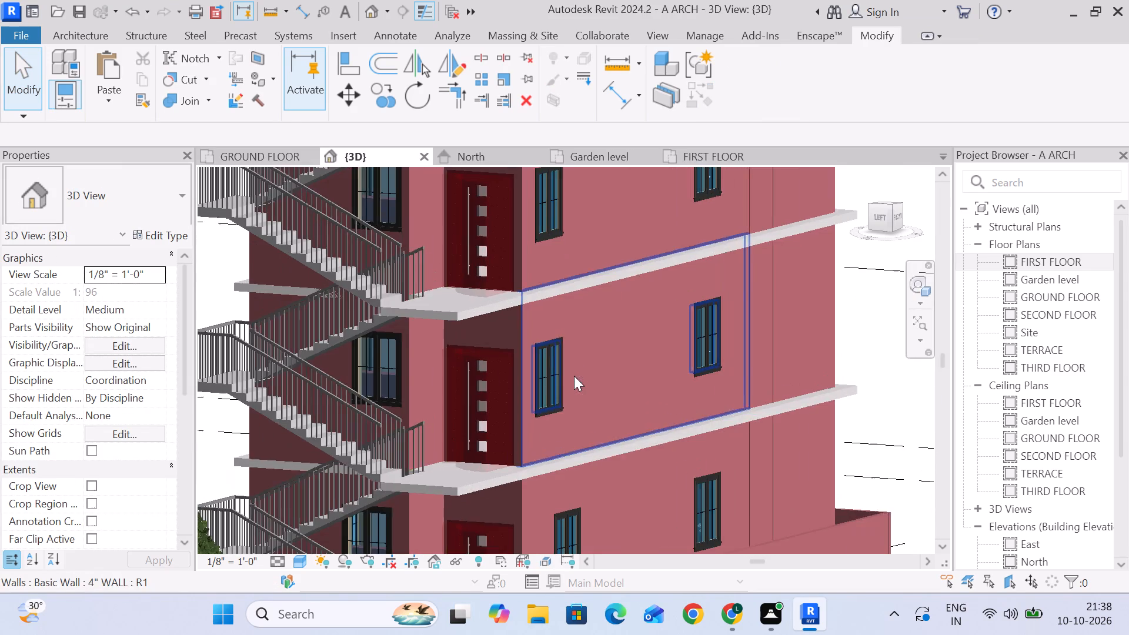
{"action": "left_click", "coordinate": [565, 386]}
{"action": "key", "text": "Delete"}
{"action": "middle_click_drag", "start_coordinate": [584, 361], "coordinate": [633, 380]}
{"action": "left_click", "coordinate": [605, 209]}
{"action": "key", "text": "Delete"}
Delete the stair-side kitchen windows on the second floor and the first floor.
{"action": "left_click", "coordinate": [444, 213]}
{"action": "key", "text": "Delete"}
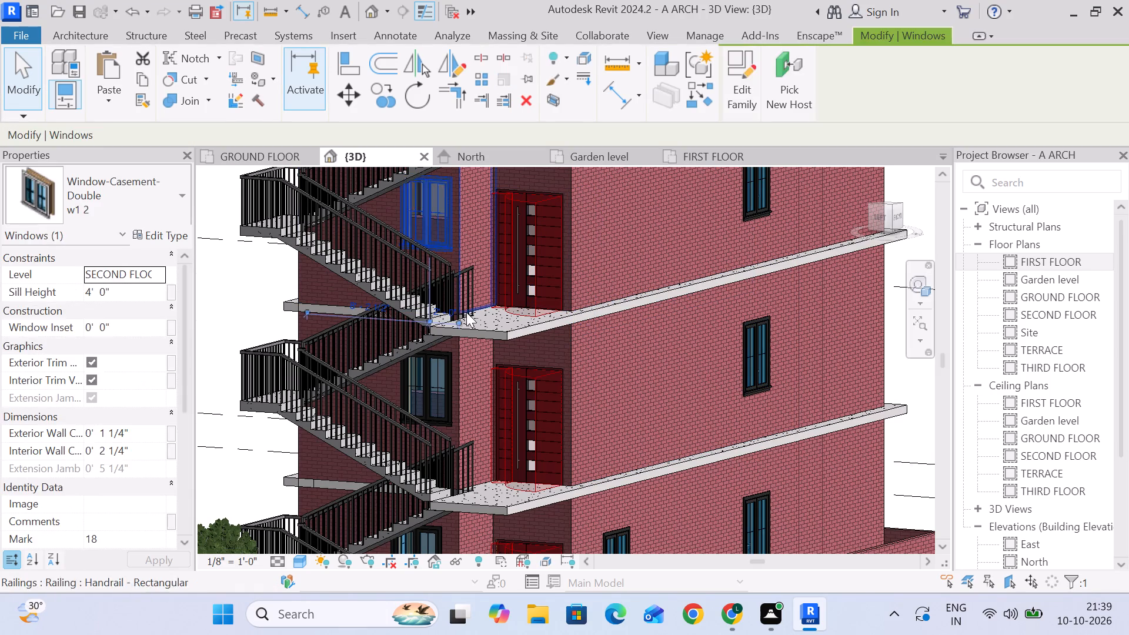
{"action": "left_click", "coordinate": [449, 390]}
{"action": "key", "text": "Delete"}
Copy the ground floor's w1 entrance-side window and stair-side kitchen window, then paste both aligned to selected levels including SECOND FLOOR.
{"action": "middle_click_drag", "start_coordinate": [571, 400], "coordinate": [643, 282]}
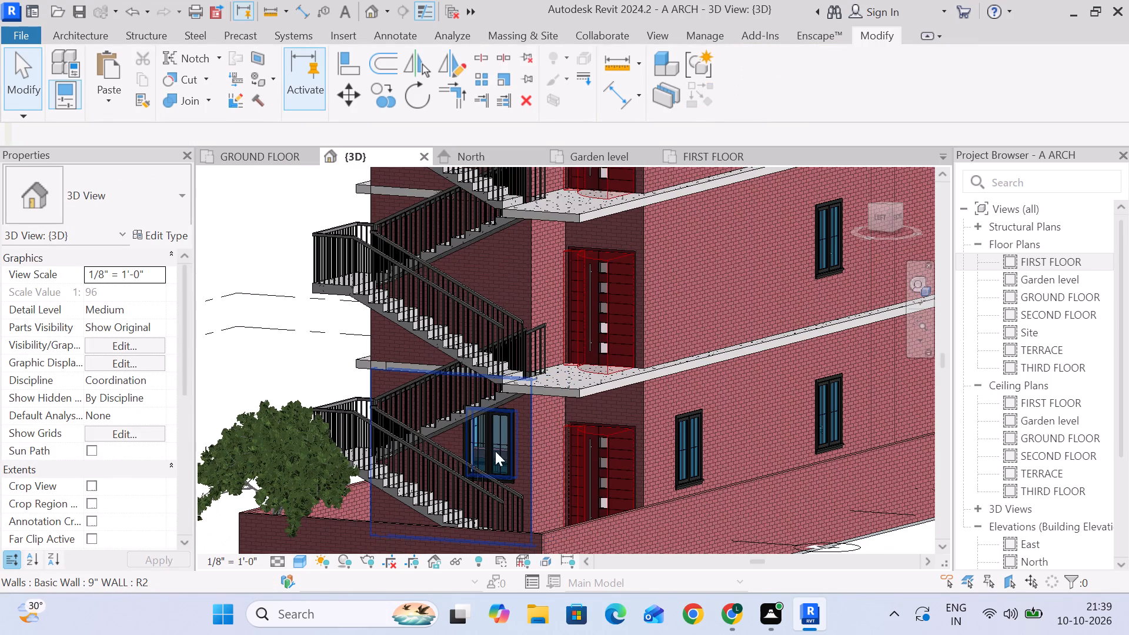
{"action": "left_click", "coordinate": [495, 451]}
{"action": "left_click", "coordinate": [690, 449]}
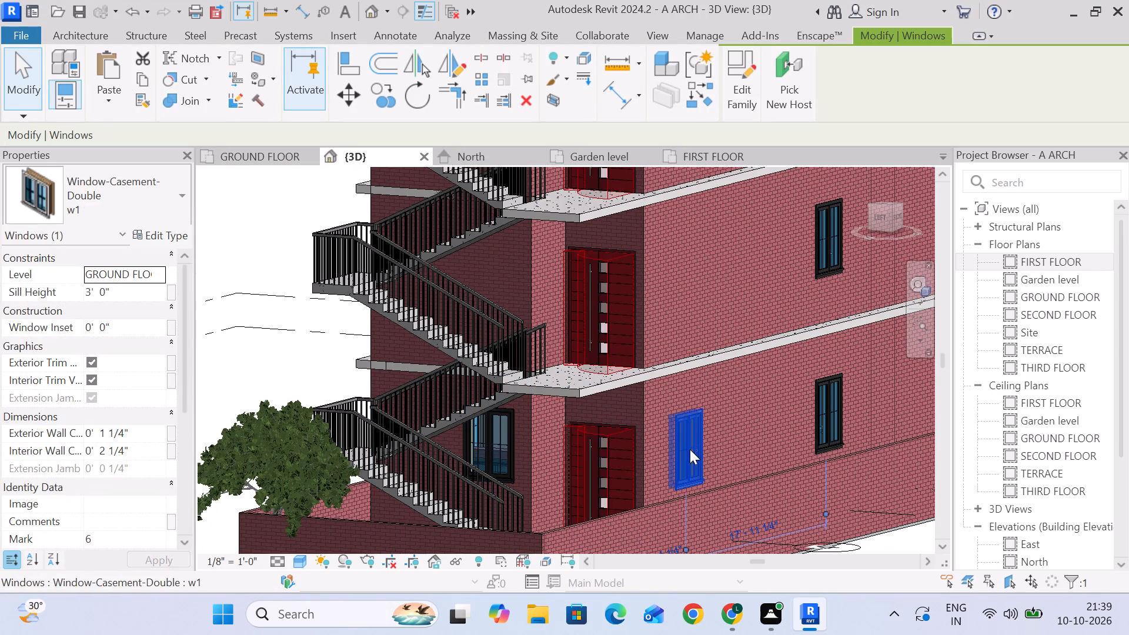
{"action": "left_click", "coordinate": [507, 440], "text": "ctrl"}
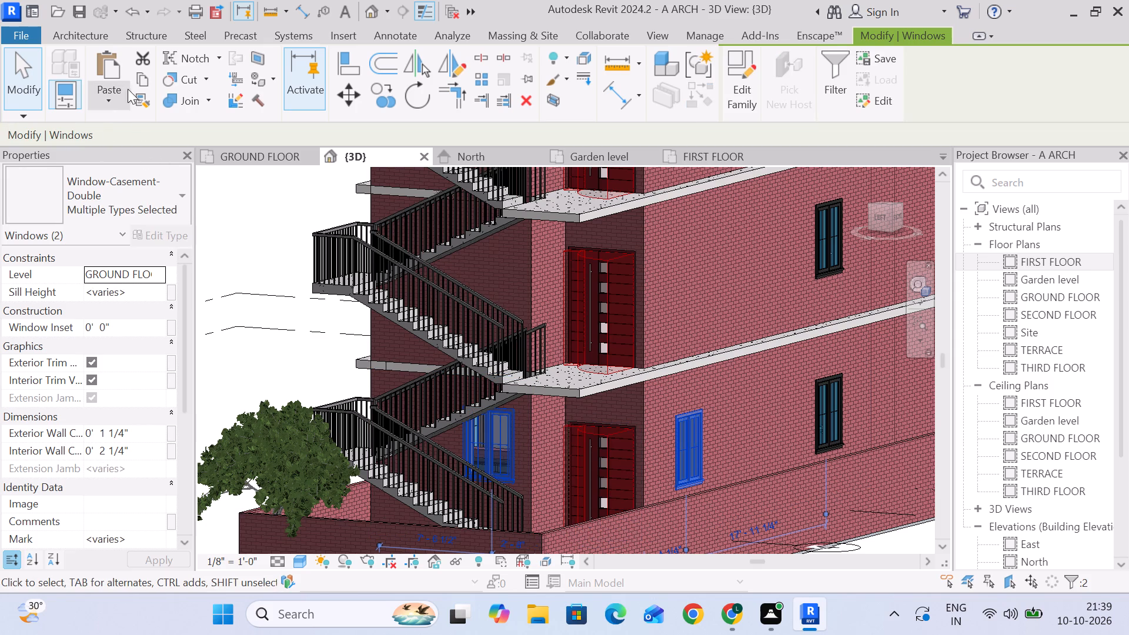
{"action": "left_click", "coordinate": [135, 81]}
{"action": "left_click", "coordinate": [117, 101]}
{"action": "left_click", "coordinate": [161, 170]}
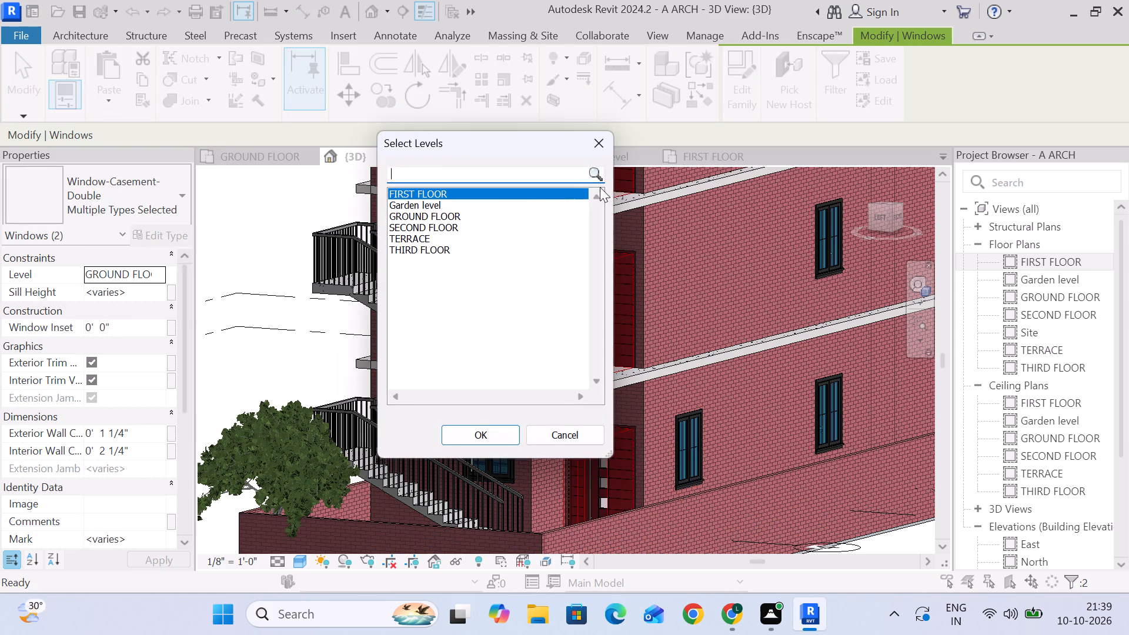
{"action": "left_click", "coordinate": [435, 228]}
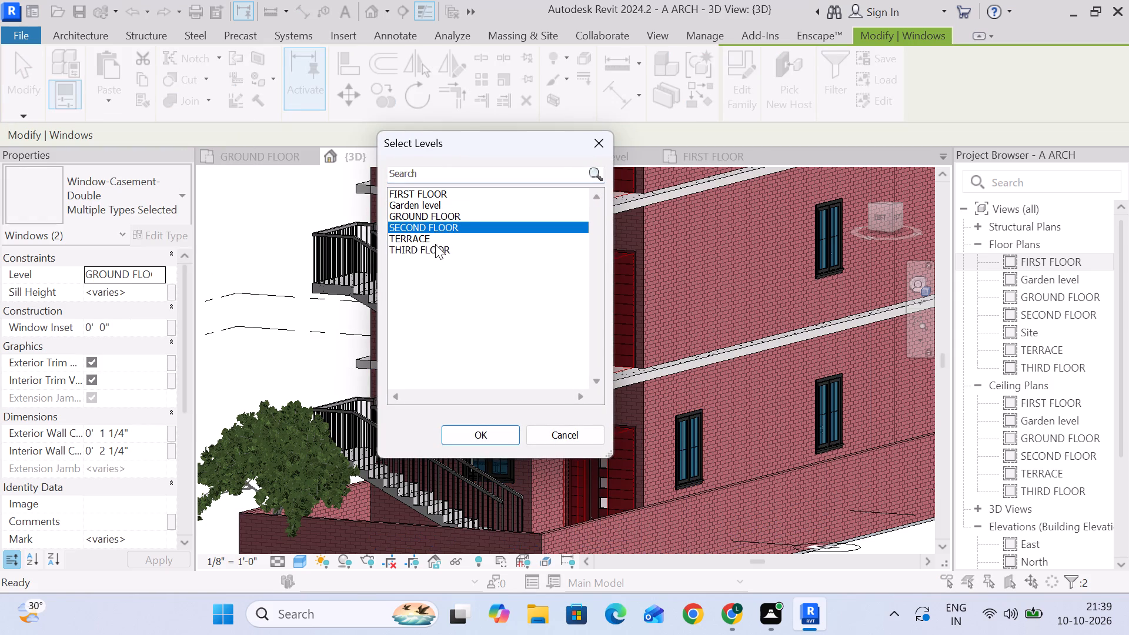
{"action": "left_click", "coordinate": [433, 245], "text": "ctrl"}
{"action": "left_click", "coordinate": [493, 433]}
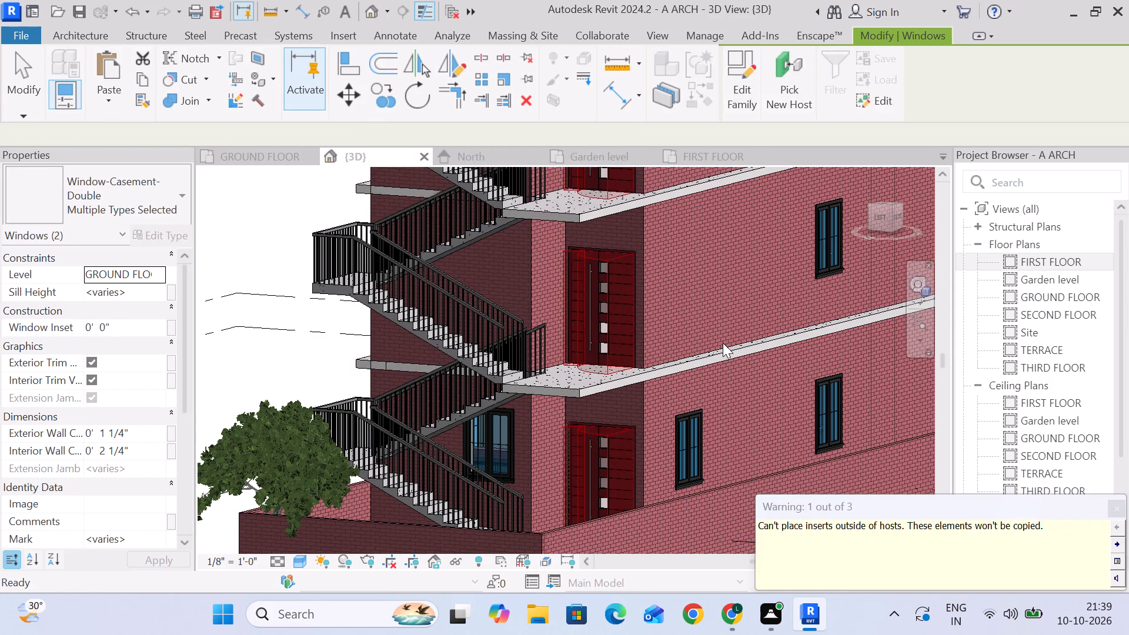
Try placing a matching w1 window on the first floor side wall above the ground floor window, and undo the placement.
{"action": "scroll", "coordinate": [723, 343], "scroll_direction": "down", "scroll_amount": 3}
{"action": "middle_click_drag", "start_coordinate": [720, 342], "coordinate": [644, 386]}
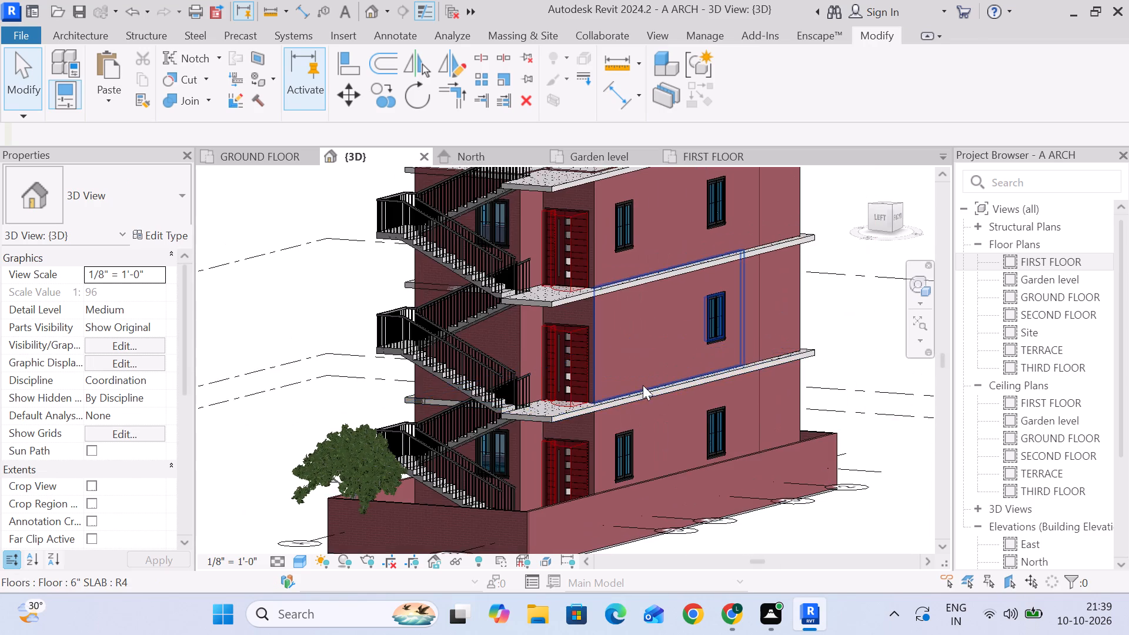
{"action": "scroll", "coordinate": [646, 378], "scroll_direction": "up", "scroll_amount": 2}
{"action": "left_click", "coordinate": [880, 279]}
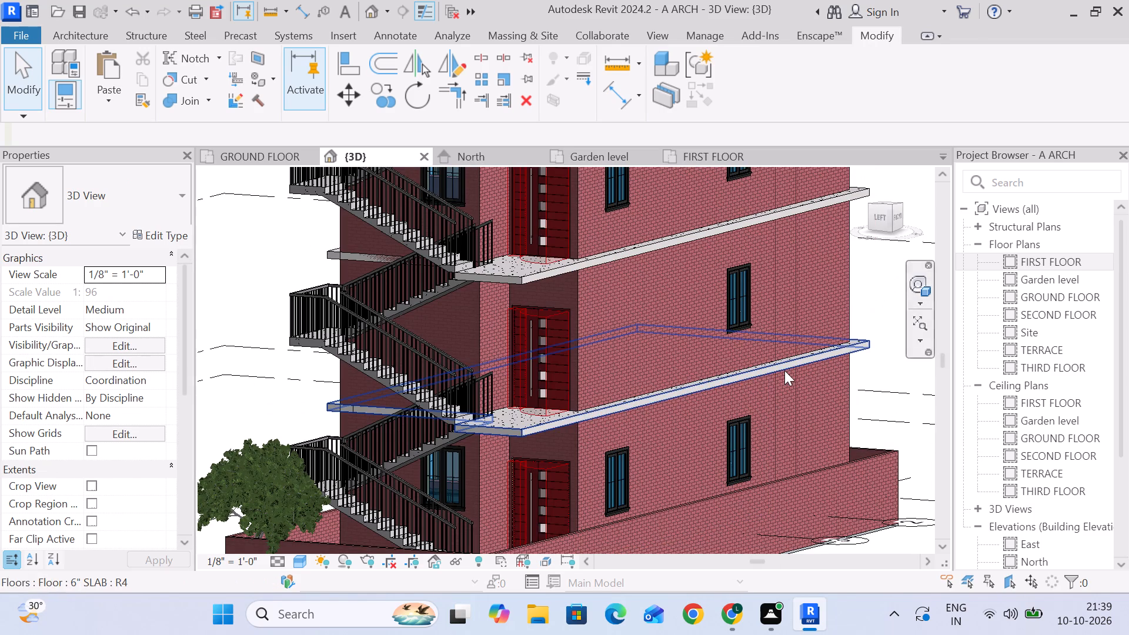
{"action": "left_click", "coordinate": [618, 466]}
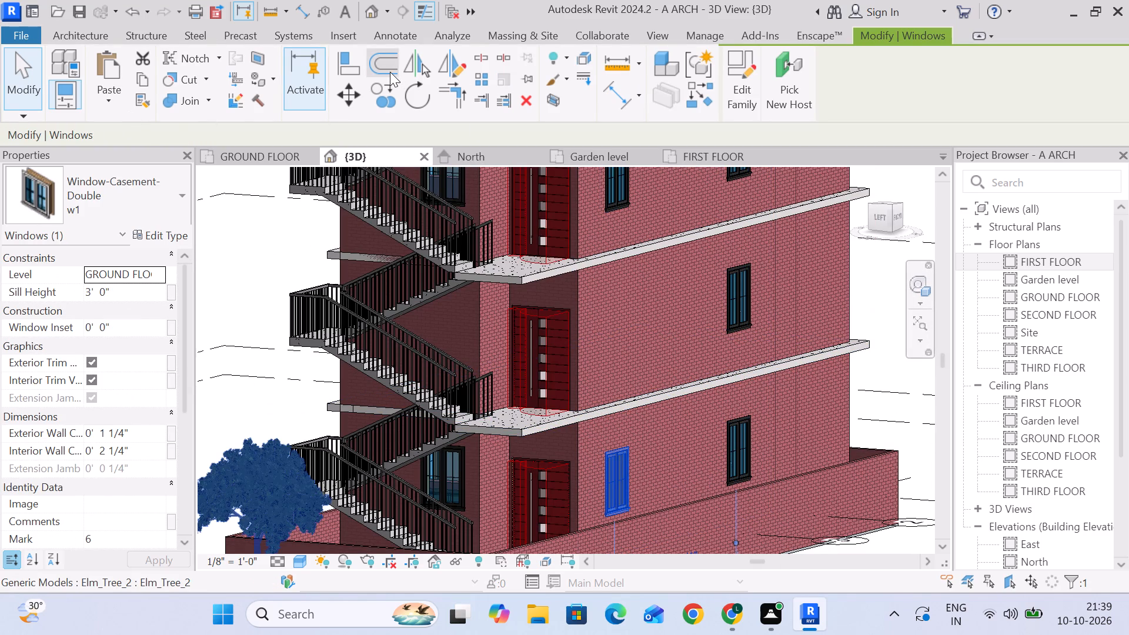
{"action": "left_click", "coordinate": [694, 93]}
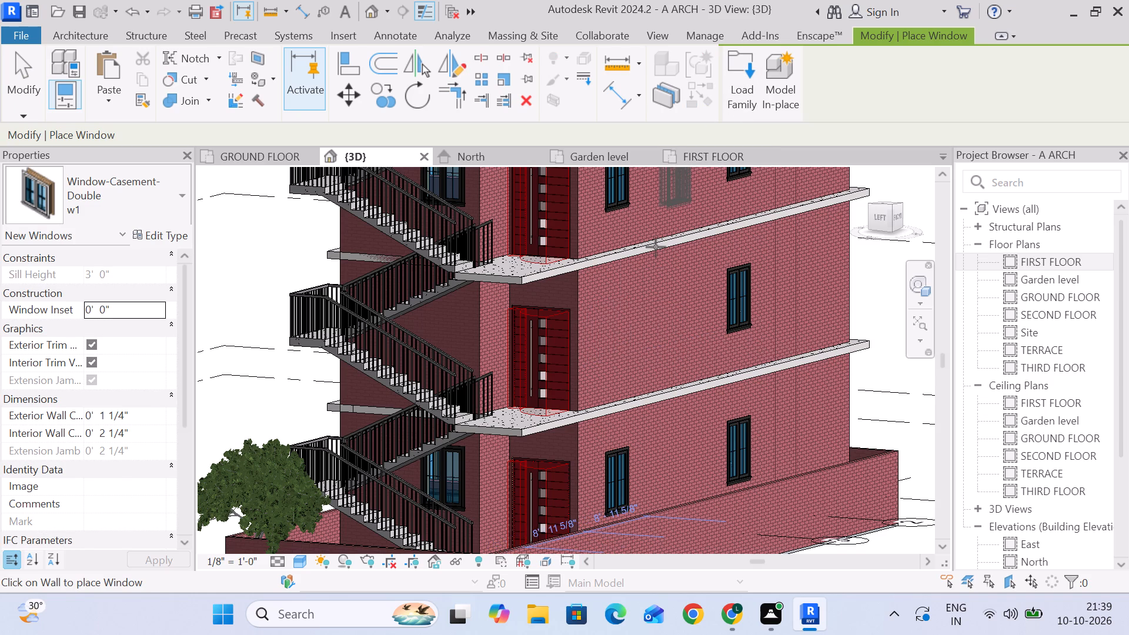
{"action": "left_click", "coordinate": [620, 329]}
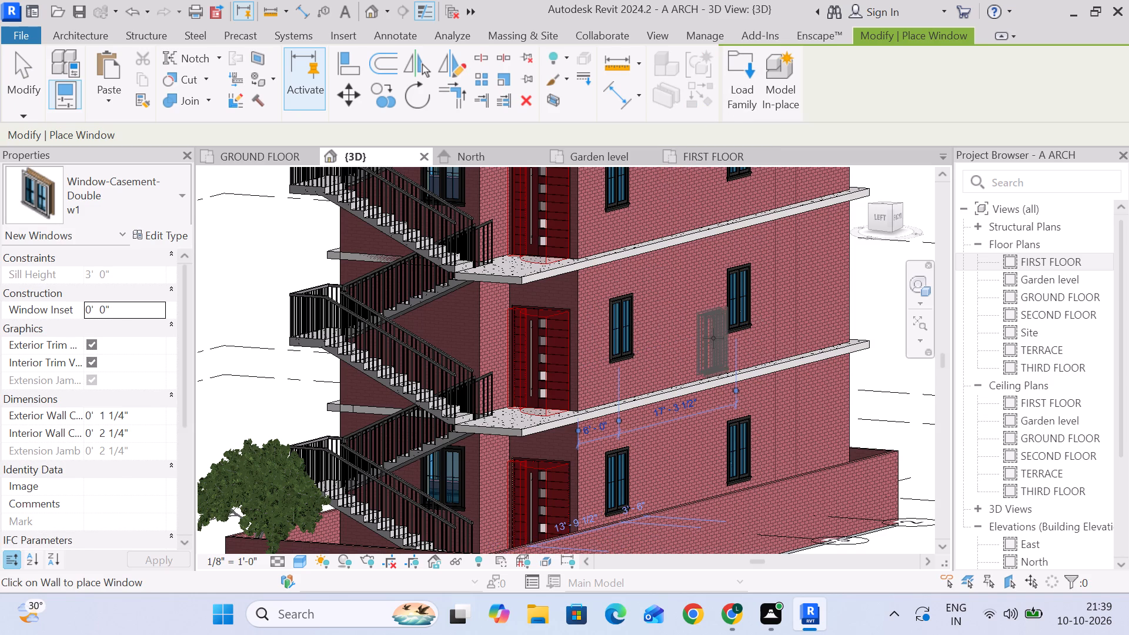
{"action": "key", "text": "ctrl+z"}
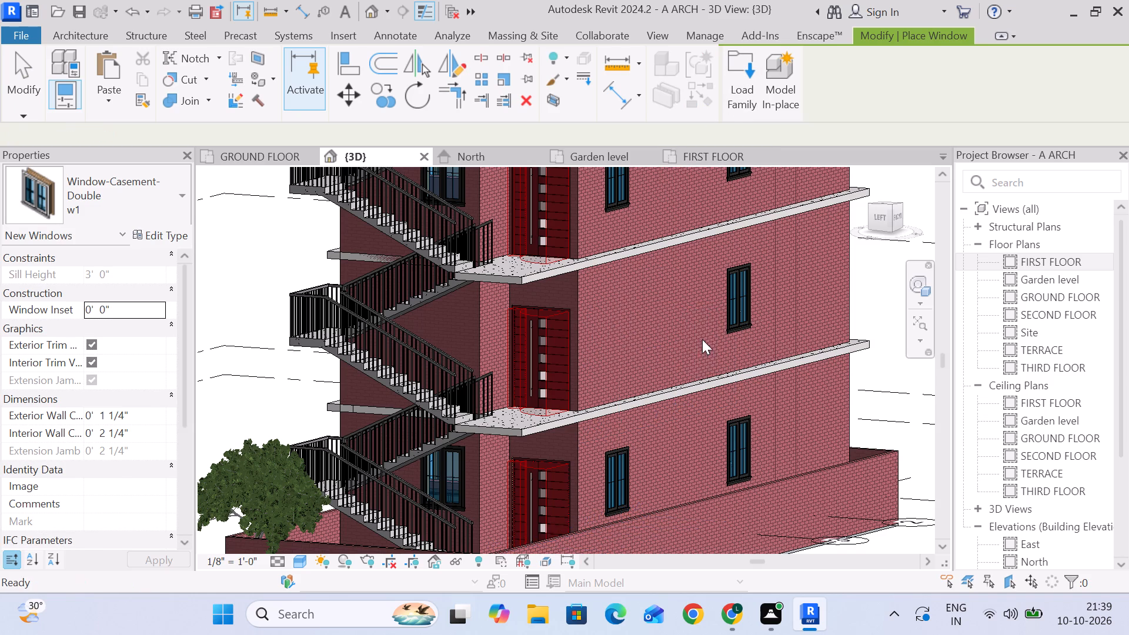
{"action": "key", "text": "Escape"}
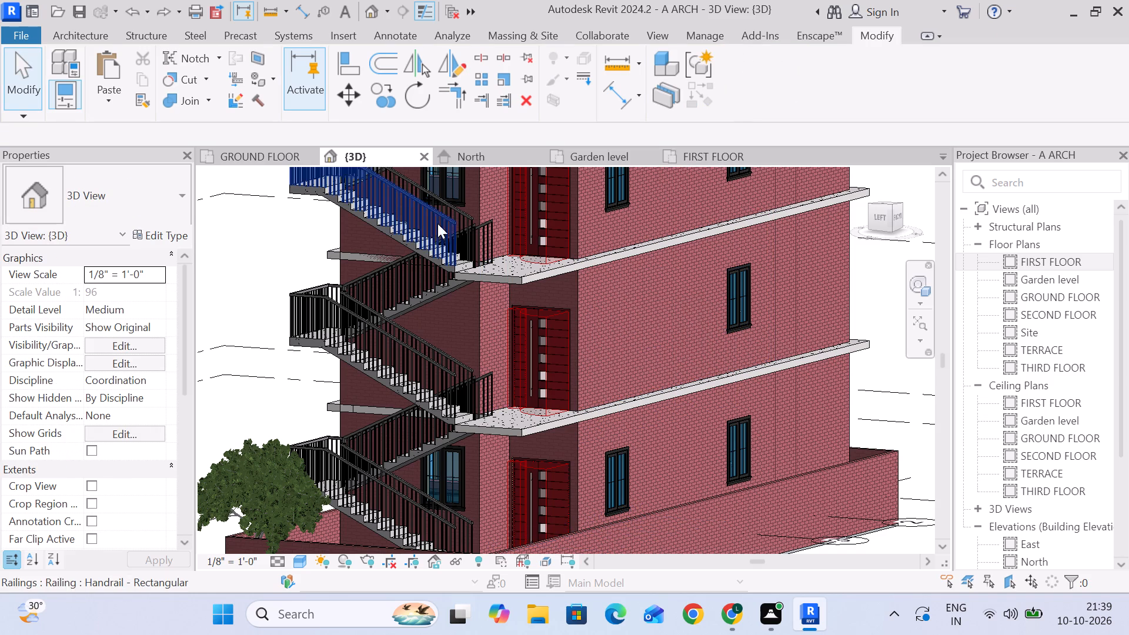
Examine the pasted second floor side-wall window in 3D, and look over the North elevation and ground floor plan.
{"action": "middle_click_drag", "start_coordinate": [486, 262], "coordinate": [492, 384]}
{"action": "key", "text": "Escape"}
{"action": "left_click", "coordinate": [630, 302]}
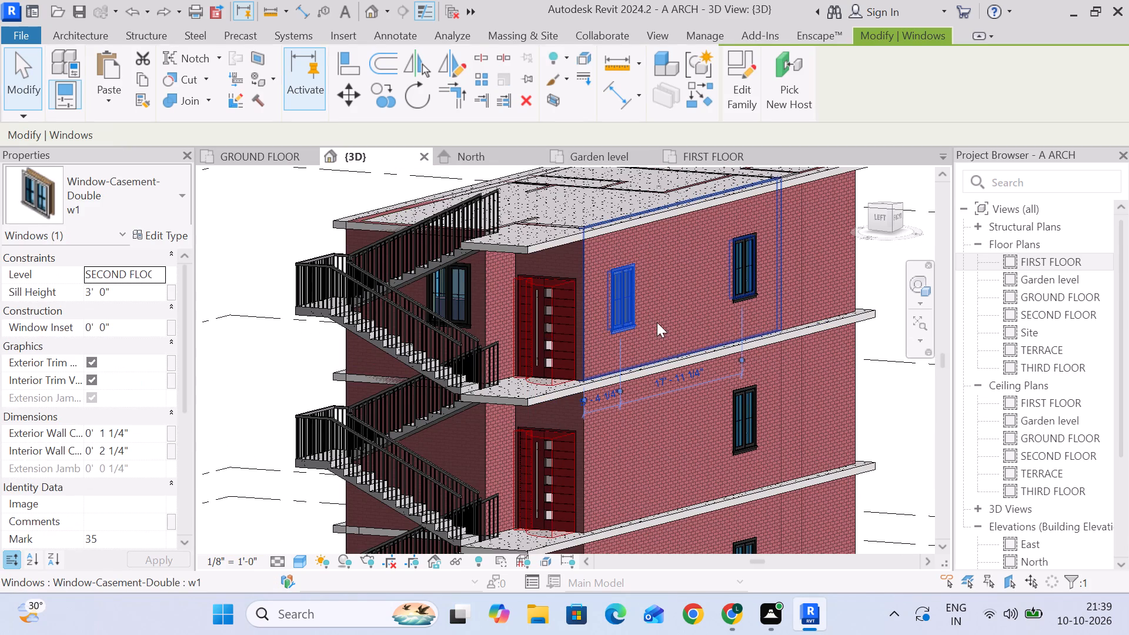
{"action": "middle_click_drag", "start_coordinate": [674, 340], "coordinate": [647, 314]}
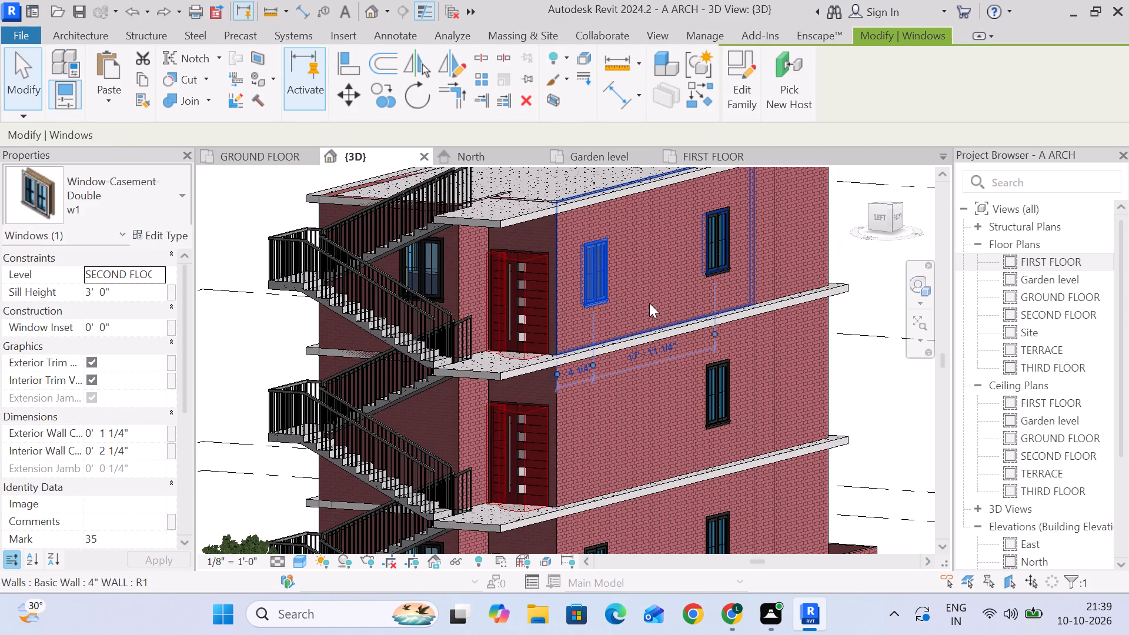
{"action": "scroll", "coordinate": [653, 309], "scroll_direction": "down", "scroll_amount": 3}
{"action": "left_click", "coordinate": [470, 160]}
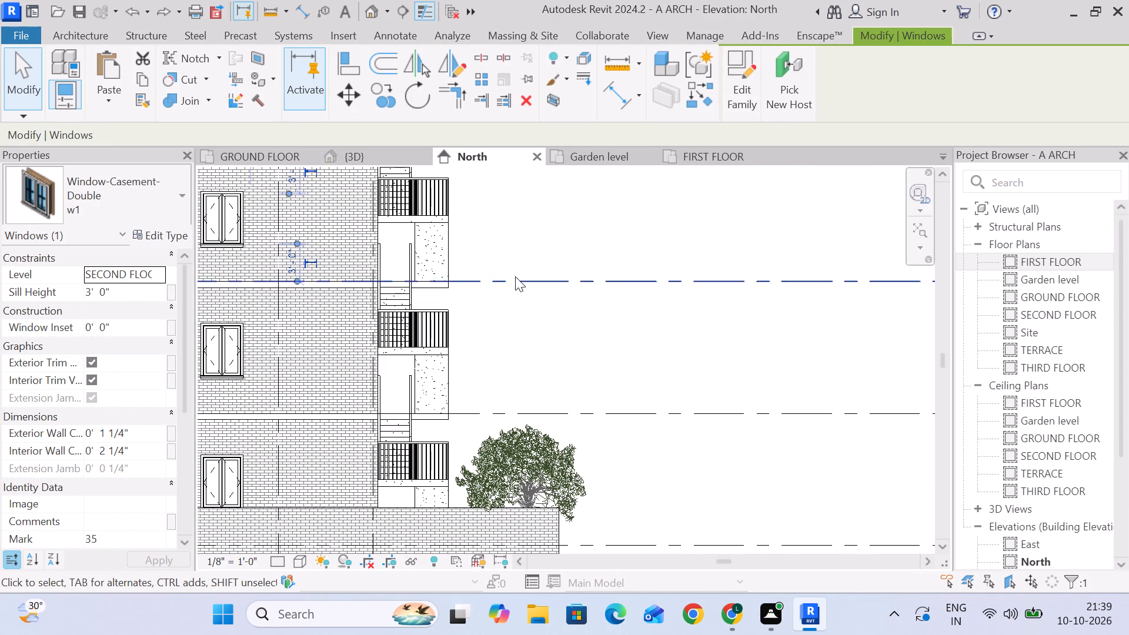
{"action": "scroll", "coordinate": [512, 346], "scroll_direction": "down", "scroll_amount": 1}
{"action": "middle_click_drag", "start_coordinate": [542, 347], "coordinate": [791, 338]}
{"action": "scroll", "coordinate": [799, 327], "scroll_direction": "down", "scroll_amount": 4}
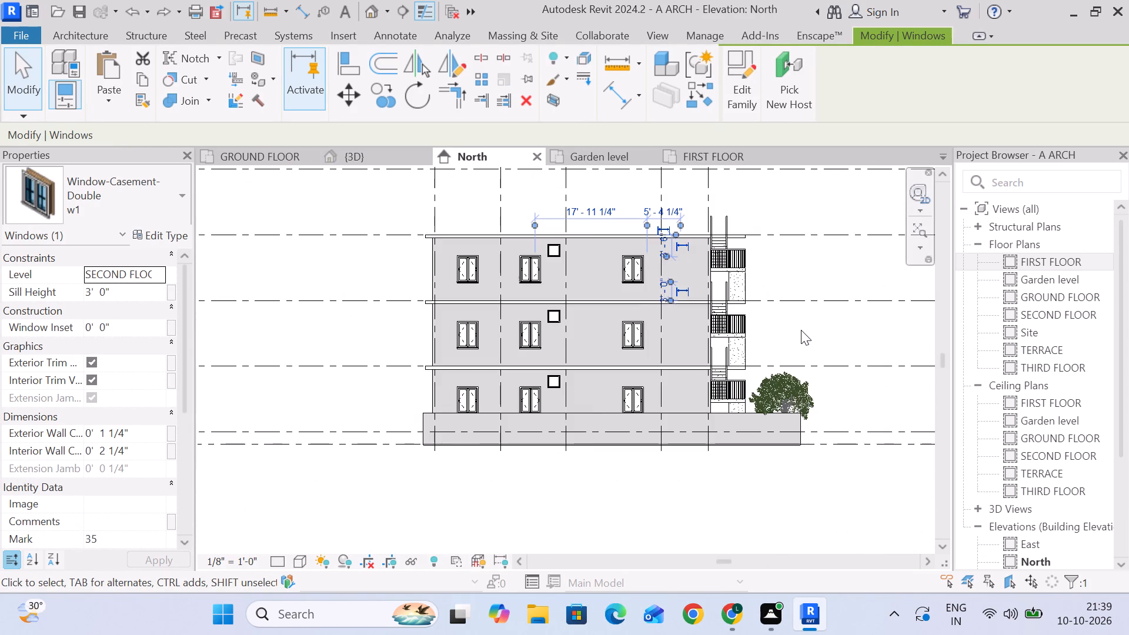
{"action": "scroll", "coordinate": [801, 330], "scroll_direction": "up", "scroll_amount": 2}
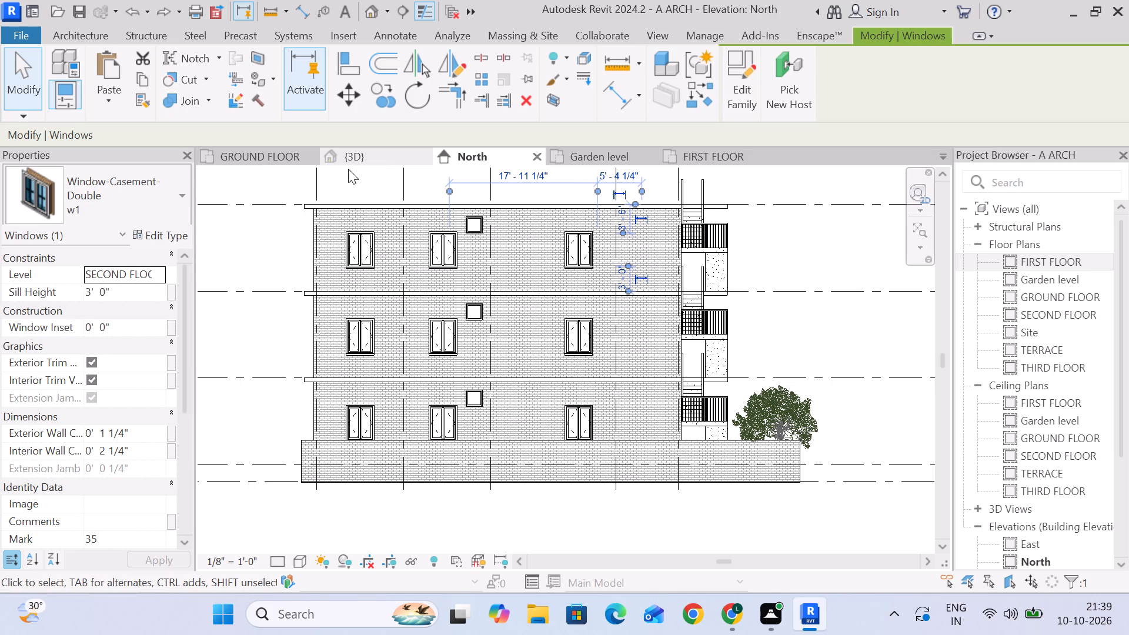
{"action": "left_click", "coordinate": [246, 161]}
{"action": "scroll", "coordinate": [597, 330], "scroll_direction": "down", "scroll_amount": 5}
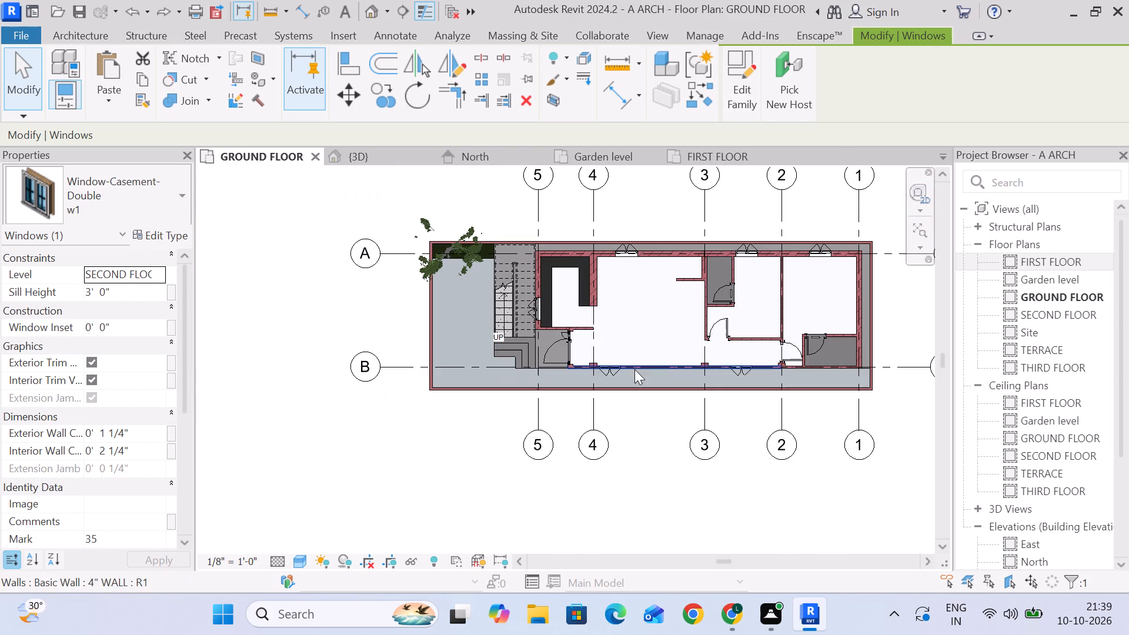
{"action": "scroll", "coordinate": [1062, 413], "scroll_direction": "down", "scroll_amount": 5}
Open the South elevation and examine how the side-wall windows nearest the stairs line up across the floors.
{"action": "double_click", "coordinate": [1044, 440]}
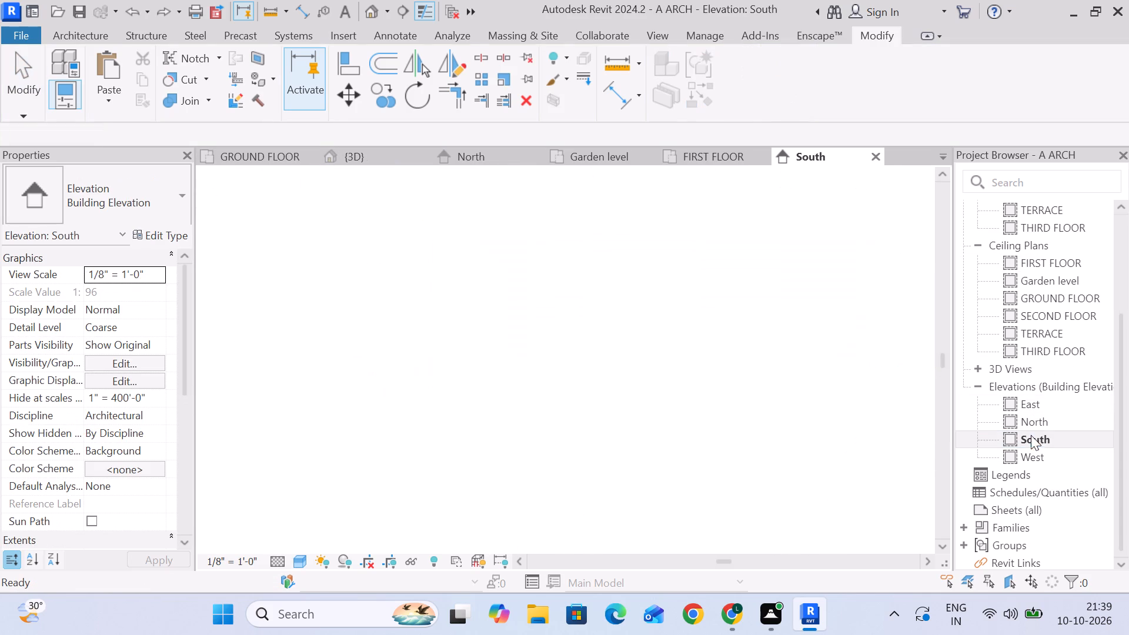
{"action": "scroll", "coordinate": [574, 419], "scroll_direction": "up", "scroll_amount": 8}
{"action": "middle_click_drag", "start_coordinate": [573, 456], "coordinate": [573, 393]}
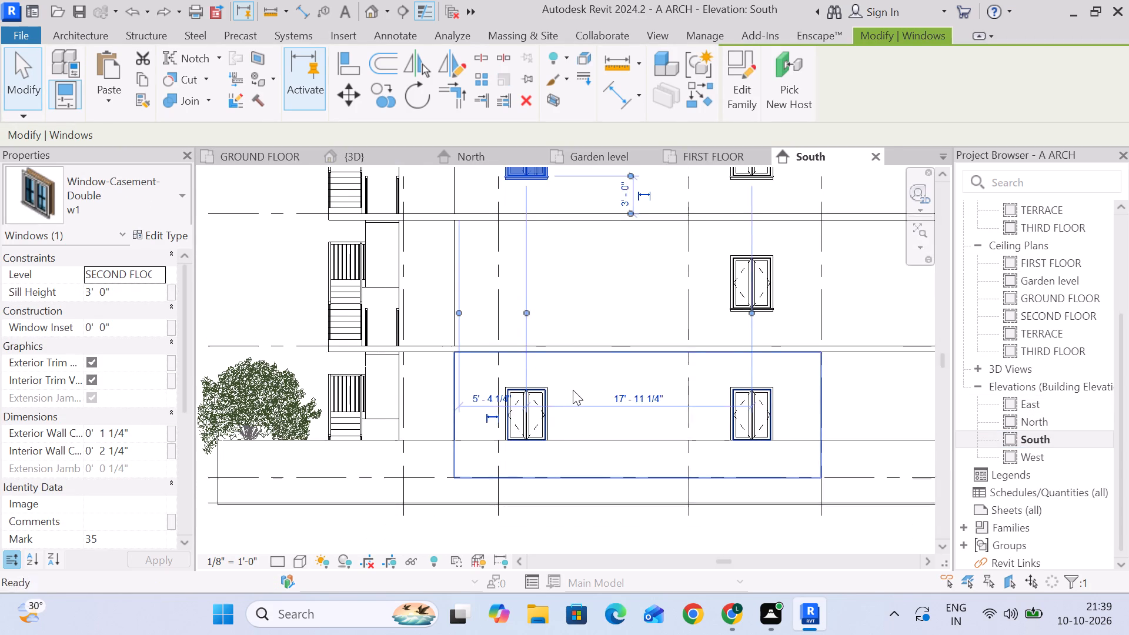
{"action": "key", "text": "Escape"}
{"action": "middle_click_drag", "start_coordinate": [584, 304], "coordinate": [587, 337]}
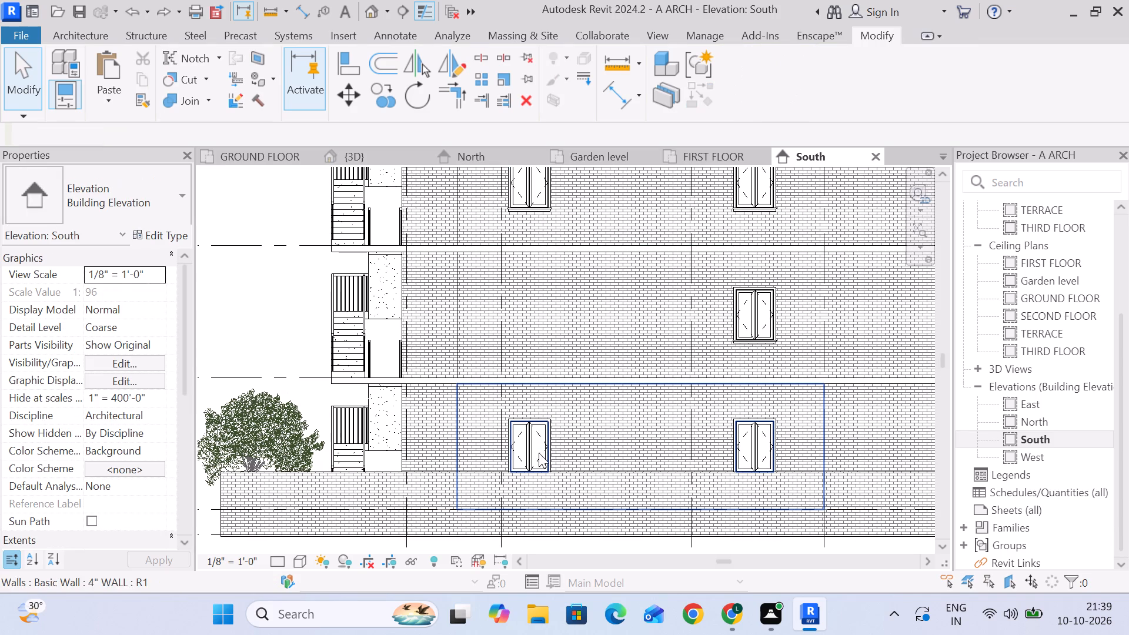
{"action": "left_click", "coordinate": [522, 188]}
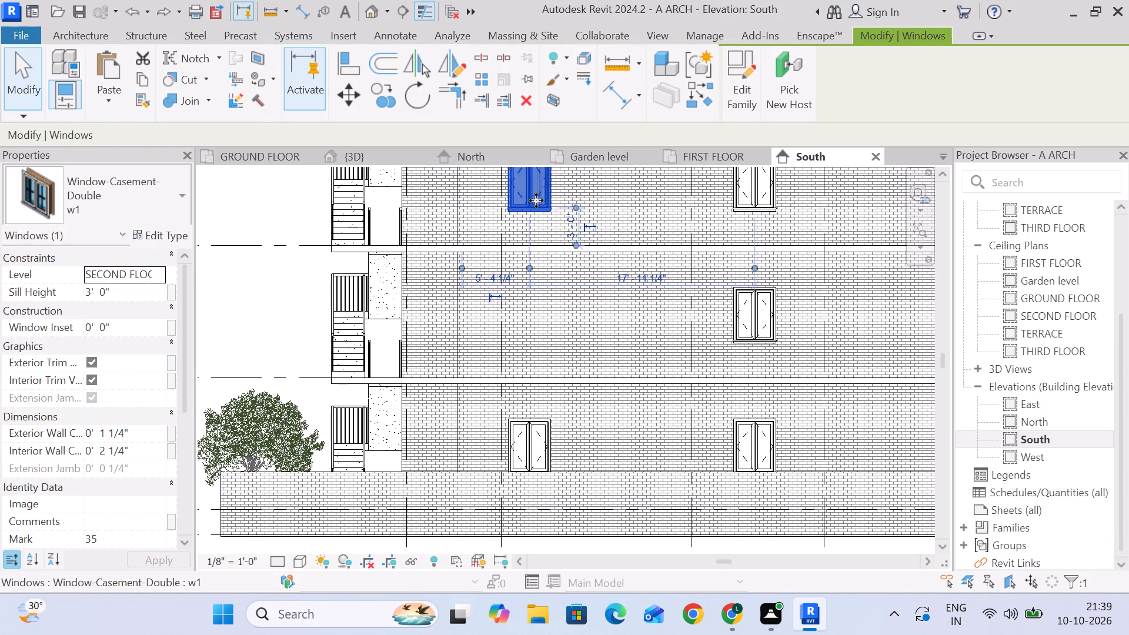
{"action": "middle_click_drag", "start_coordinate": [536, 202], "coordinate": [538, 256]}
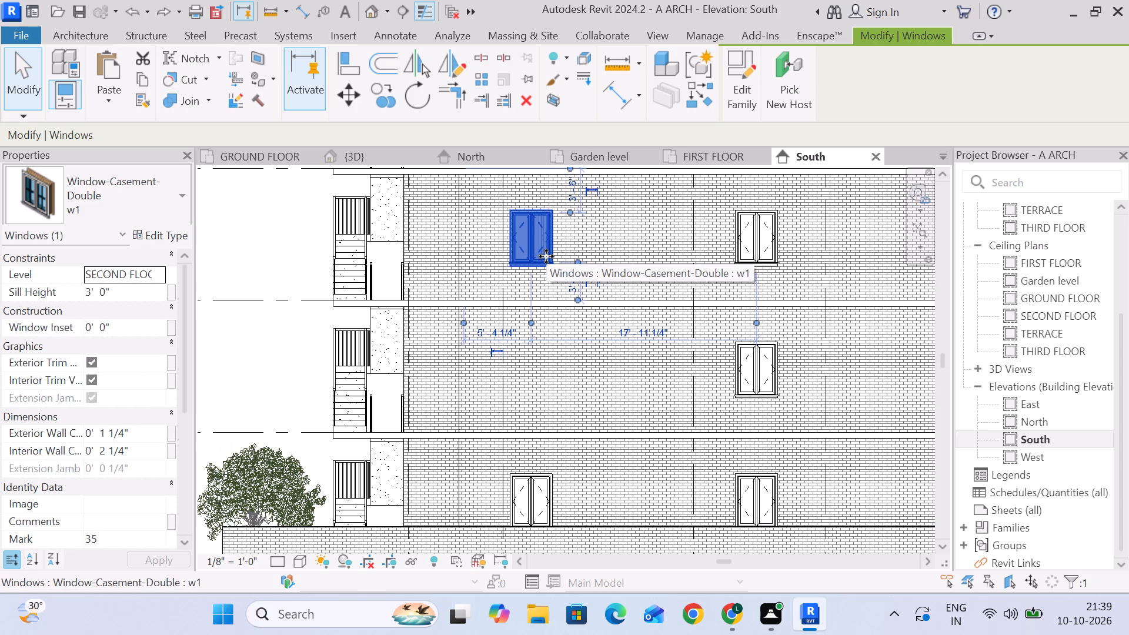
Undo the window paste and the earlier deletions of the first and second floor windows.
{"action": "key", "text": "ctrl+z"}
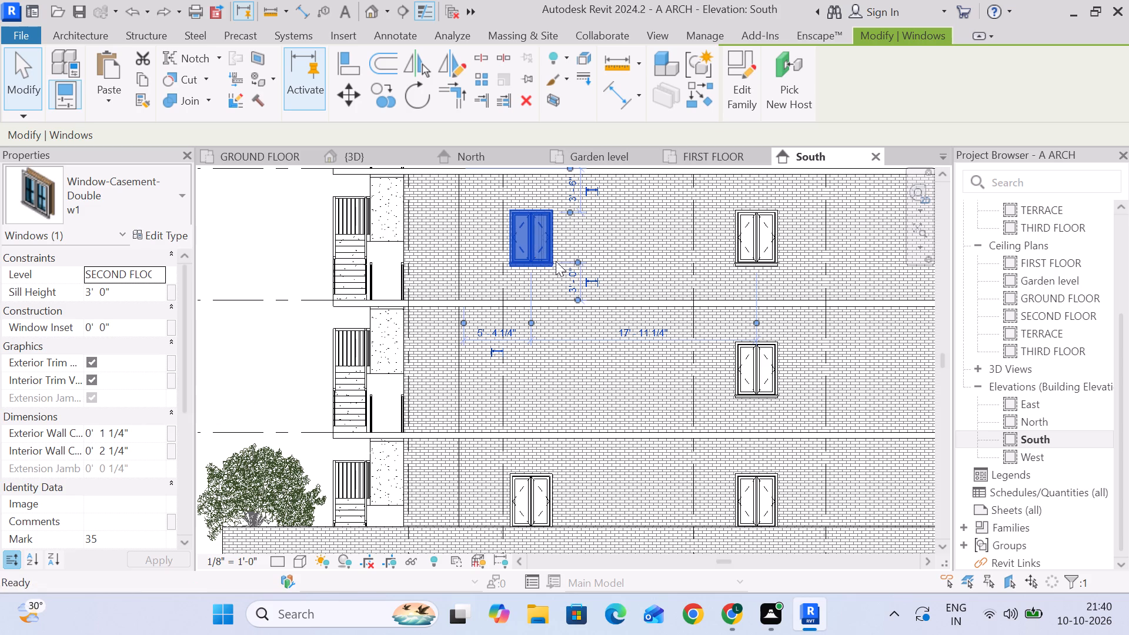
{"action": "key", "text": "ctrl+z"}
{"action": "key", "text": "ctrl+z"}
{"action": "key", "text": "ctrl+z"}
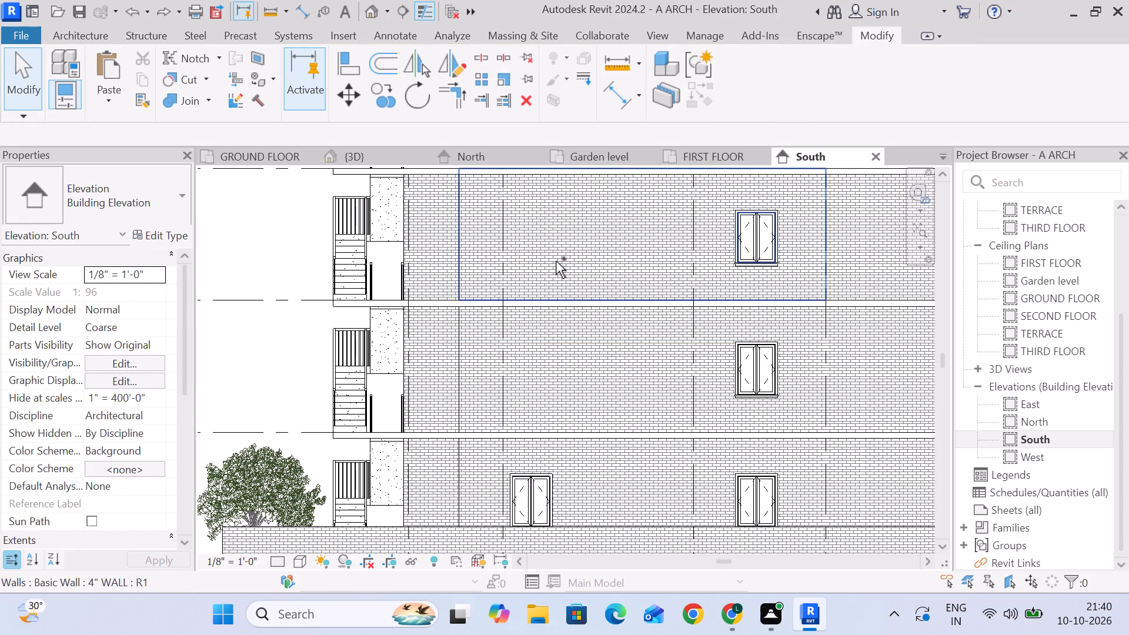
{"action": "key", "text": "ctrl+z"}
{"action": "key", "text": "ctrl+z"}
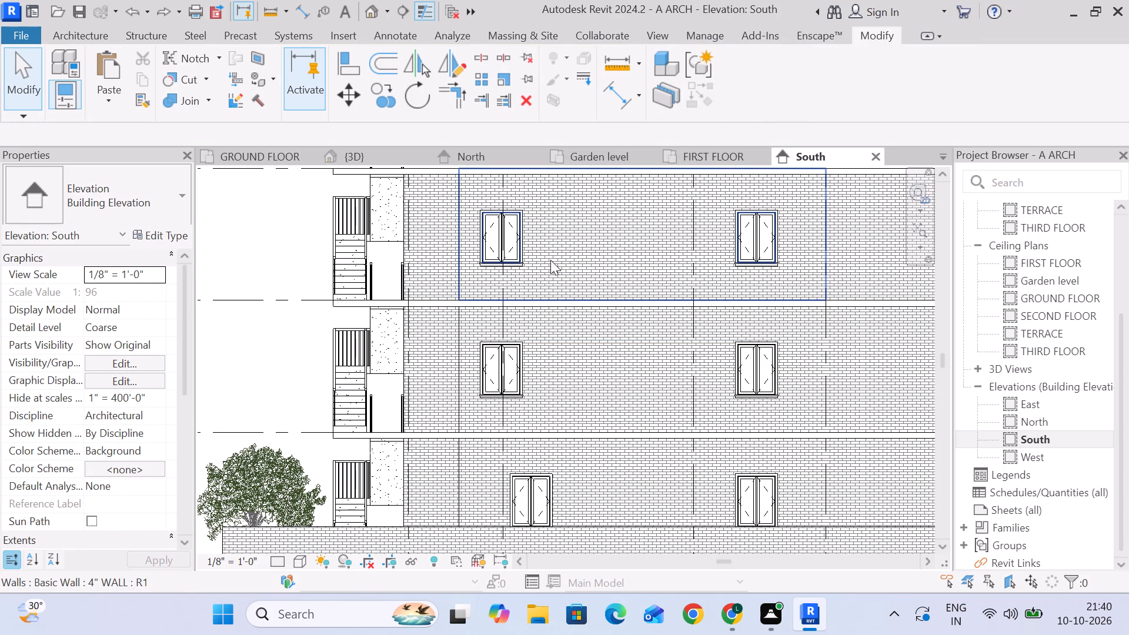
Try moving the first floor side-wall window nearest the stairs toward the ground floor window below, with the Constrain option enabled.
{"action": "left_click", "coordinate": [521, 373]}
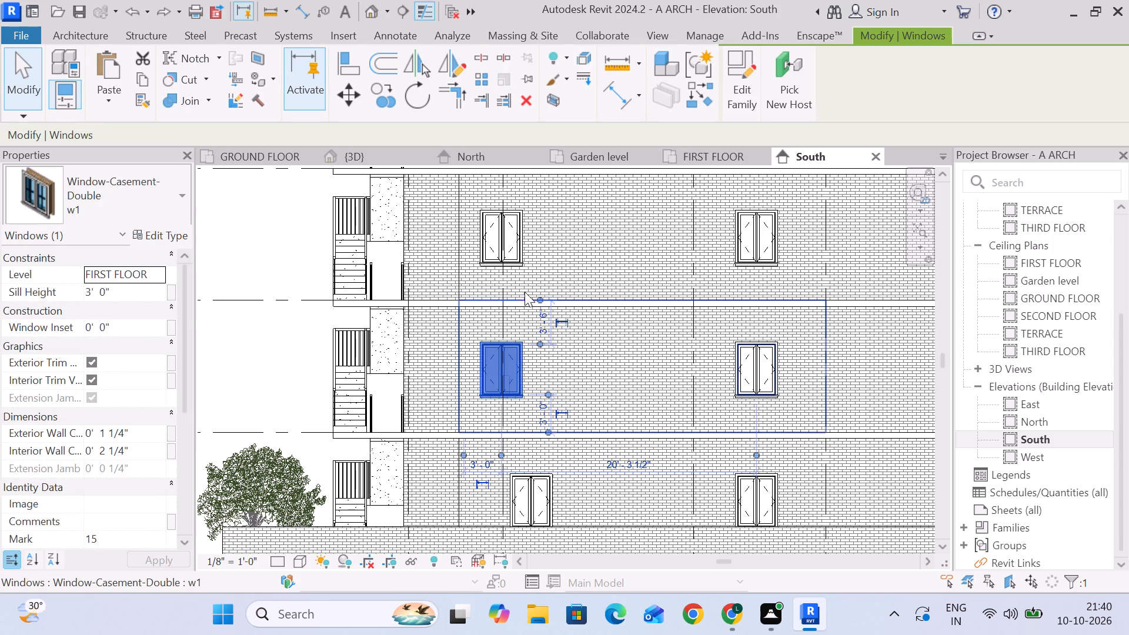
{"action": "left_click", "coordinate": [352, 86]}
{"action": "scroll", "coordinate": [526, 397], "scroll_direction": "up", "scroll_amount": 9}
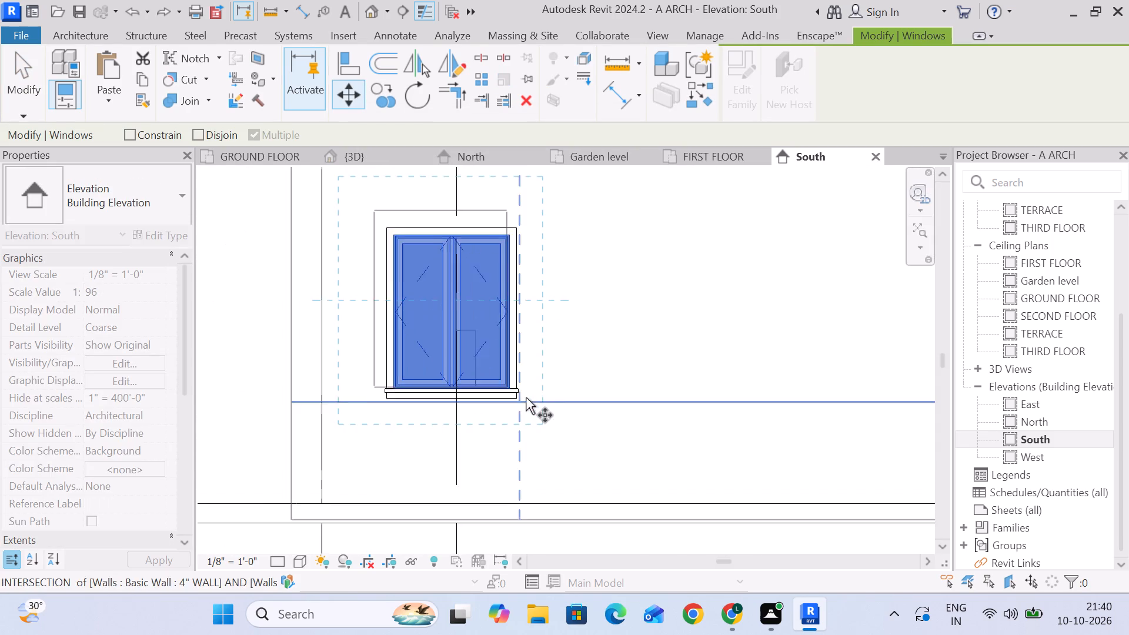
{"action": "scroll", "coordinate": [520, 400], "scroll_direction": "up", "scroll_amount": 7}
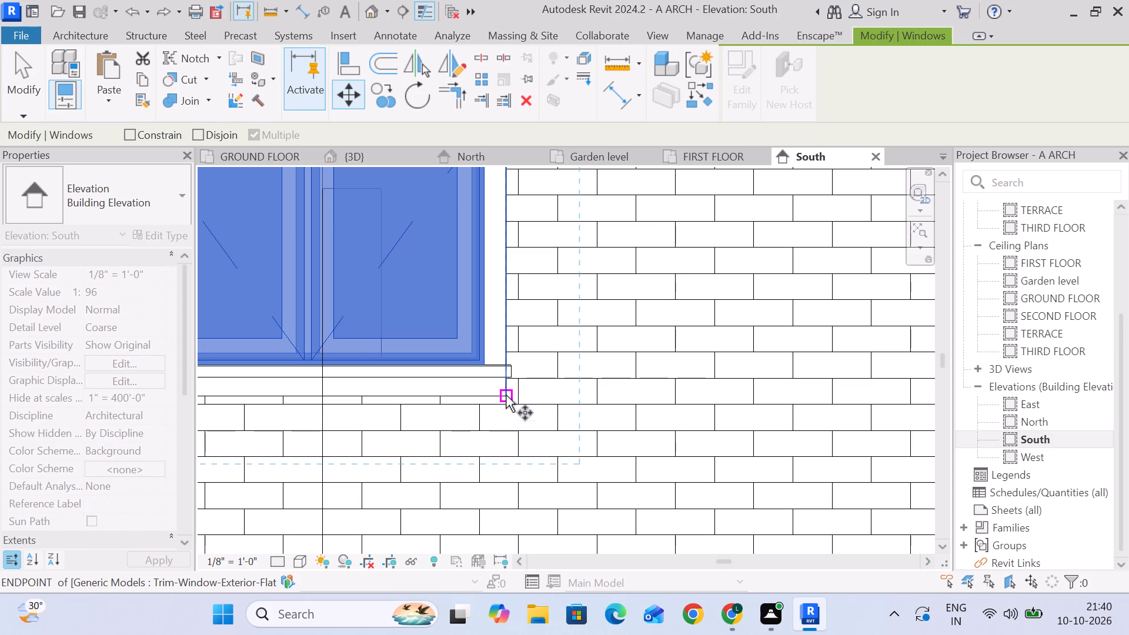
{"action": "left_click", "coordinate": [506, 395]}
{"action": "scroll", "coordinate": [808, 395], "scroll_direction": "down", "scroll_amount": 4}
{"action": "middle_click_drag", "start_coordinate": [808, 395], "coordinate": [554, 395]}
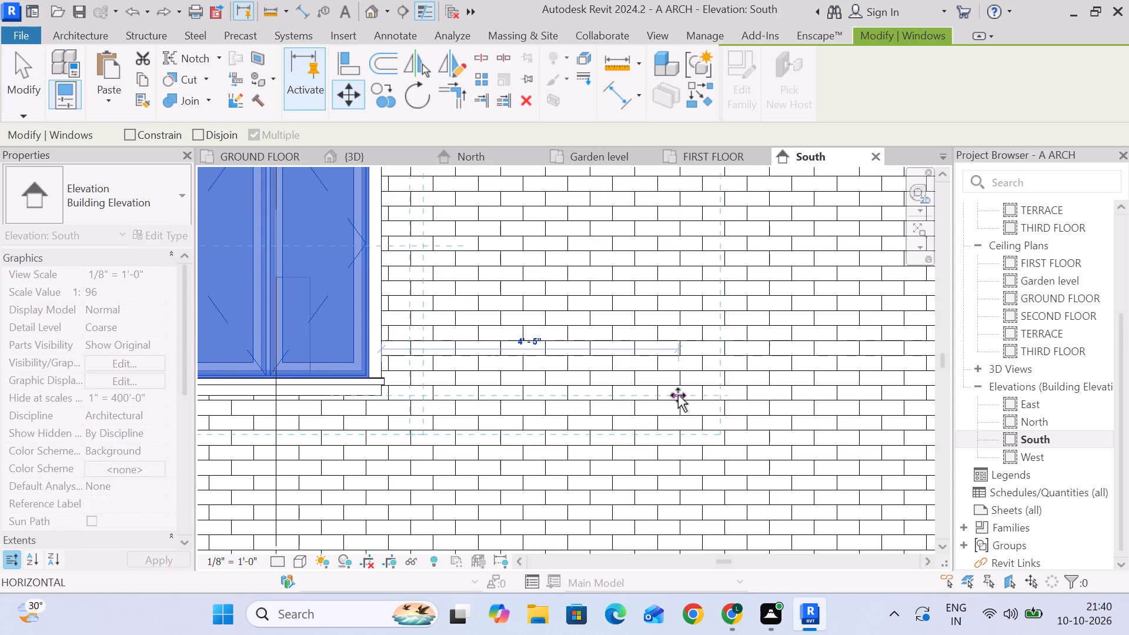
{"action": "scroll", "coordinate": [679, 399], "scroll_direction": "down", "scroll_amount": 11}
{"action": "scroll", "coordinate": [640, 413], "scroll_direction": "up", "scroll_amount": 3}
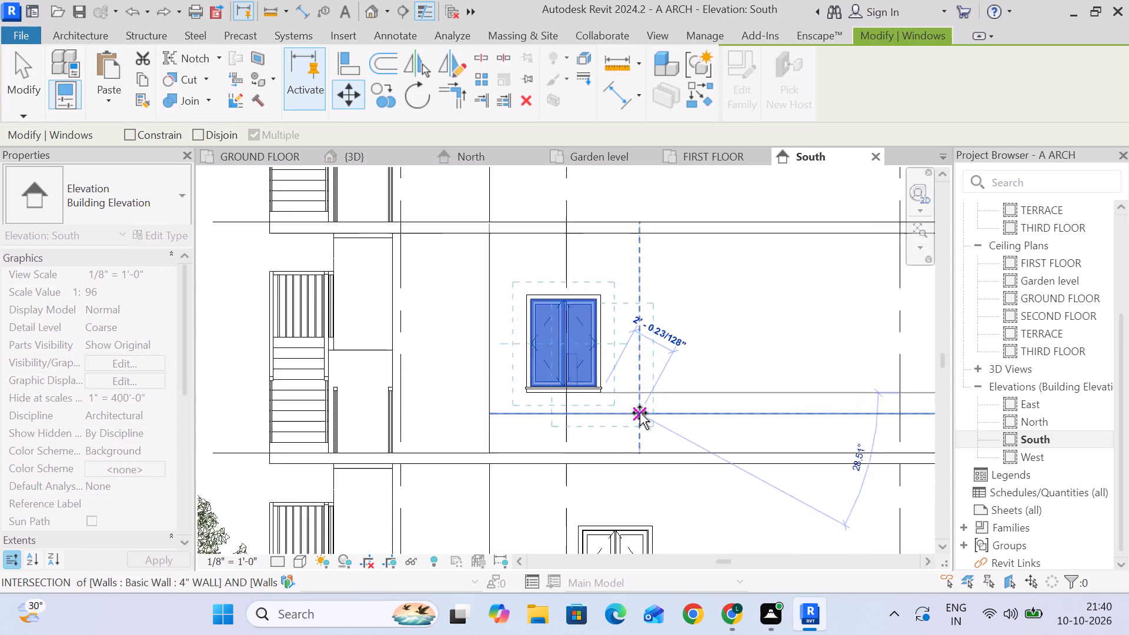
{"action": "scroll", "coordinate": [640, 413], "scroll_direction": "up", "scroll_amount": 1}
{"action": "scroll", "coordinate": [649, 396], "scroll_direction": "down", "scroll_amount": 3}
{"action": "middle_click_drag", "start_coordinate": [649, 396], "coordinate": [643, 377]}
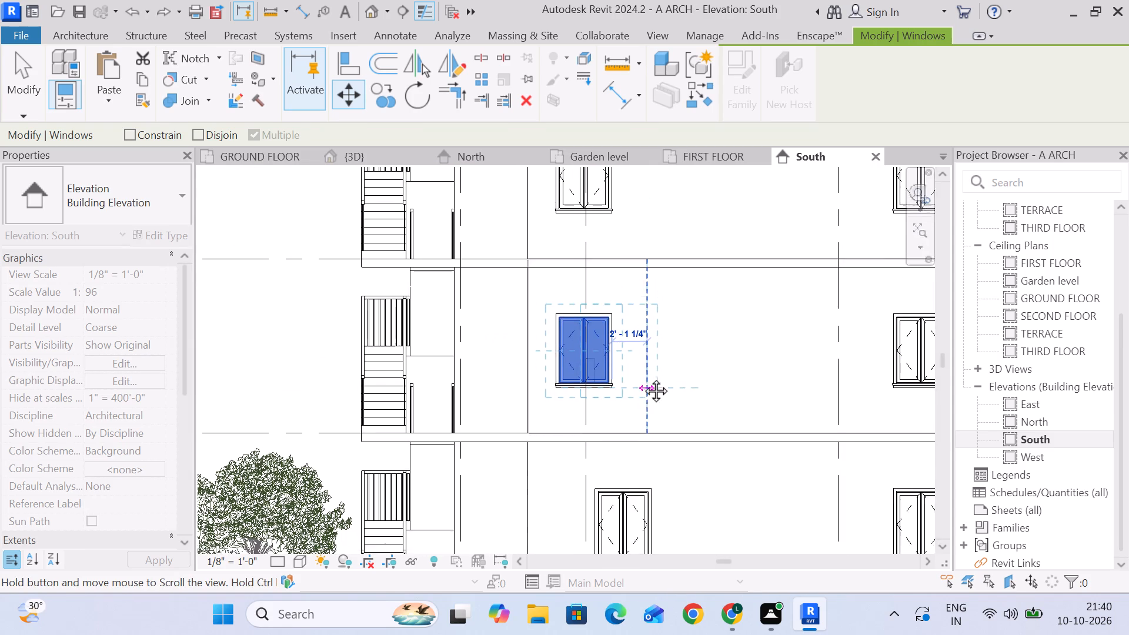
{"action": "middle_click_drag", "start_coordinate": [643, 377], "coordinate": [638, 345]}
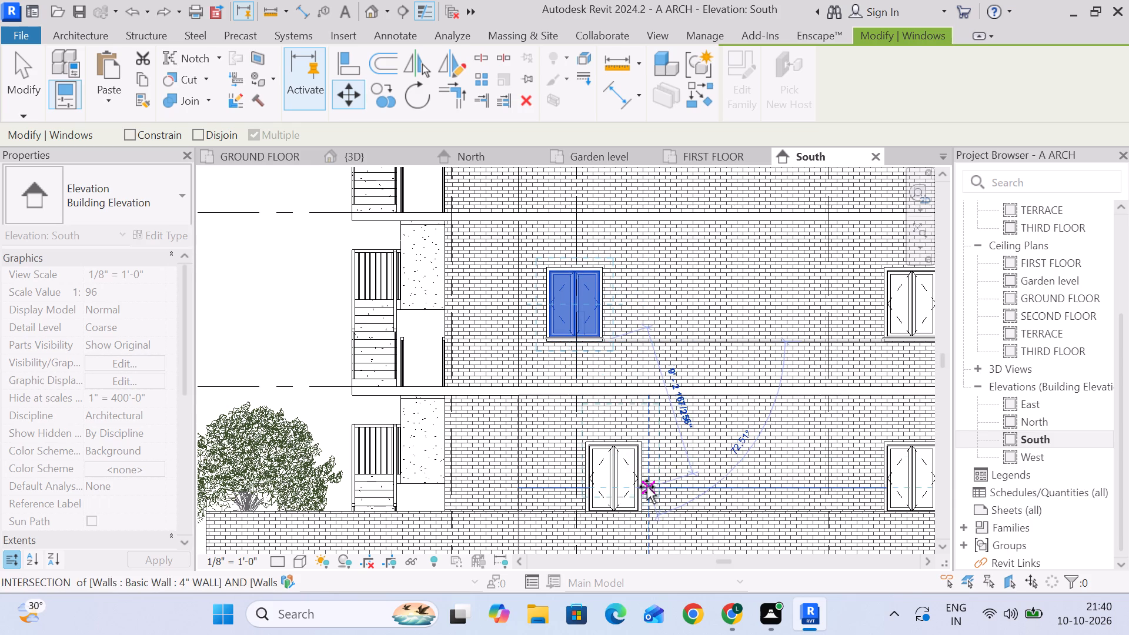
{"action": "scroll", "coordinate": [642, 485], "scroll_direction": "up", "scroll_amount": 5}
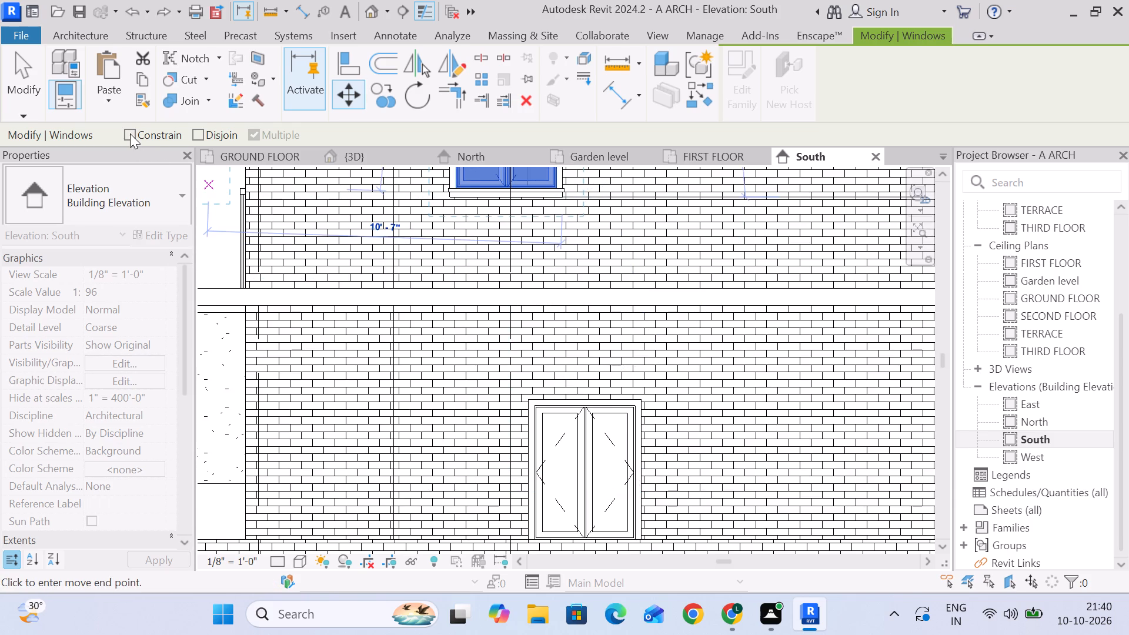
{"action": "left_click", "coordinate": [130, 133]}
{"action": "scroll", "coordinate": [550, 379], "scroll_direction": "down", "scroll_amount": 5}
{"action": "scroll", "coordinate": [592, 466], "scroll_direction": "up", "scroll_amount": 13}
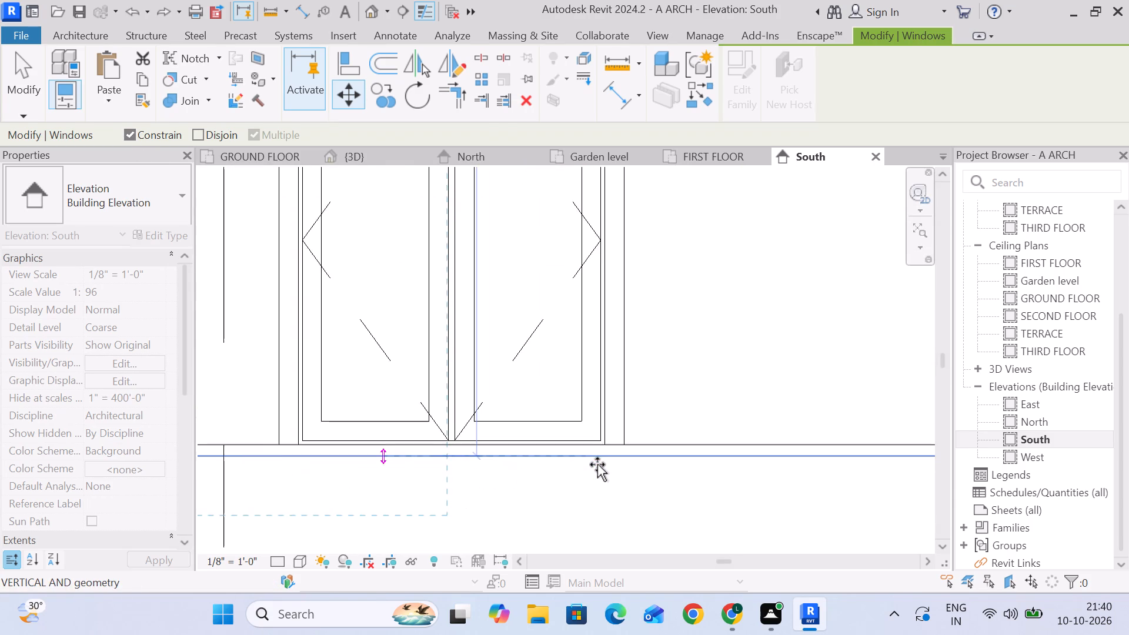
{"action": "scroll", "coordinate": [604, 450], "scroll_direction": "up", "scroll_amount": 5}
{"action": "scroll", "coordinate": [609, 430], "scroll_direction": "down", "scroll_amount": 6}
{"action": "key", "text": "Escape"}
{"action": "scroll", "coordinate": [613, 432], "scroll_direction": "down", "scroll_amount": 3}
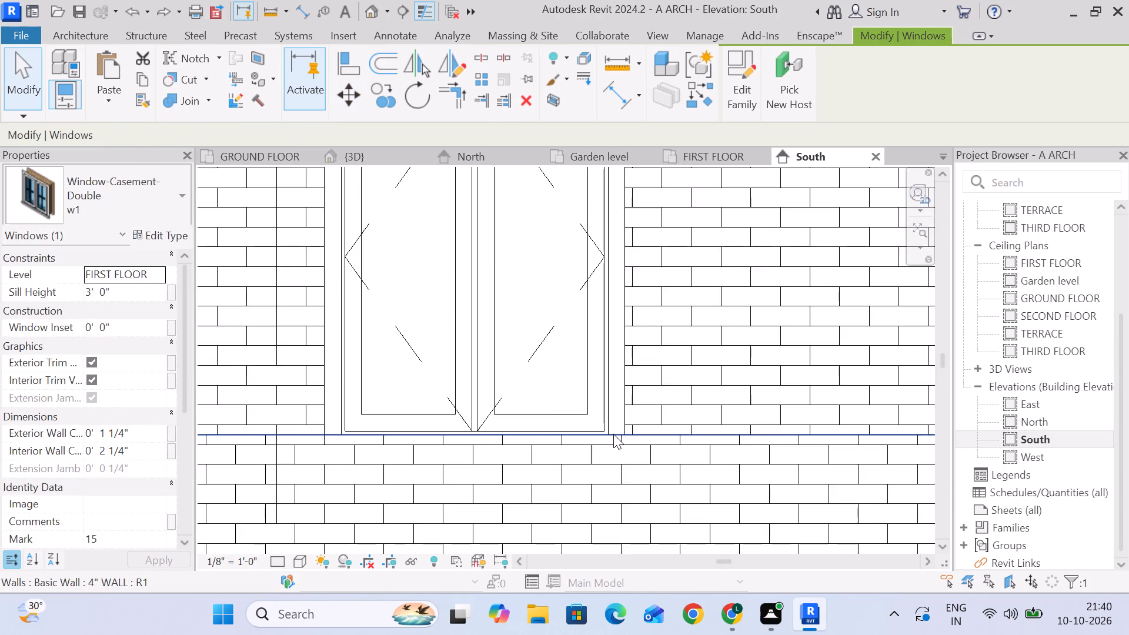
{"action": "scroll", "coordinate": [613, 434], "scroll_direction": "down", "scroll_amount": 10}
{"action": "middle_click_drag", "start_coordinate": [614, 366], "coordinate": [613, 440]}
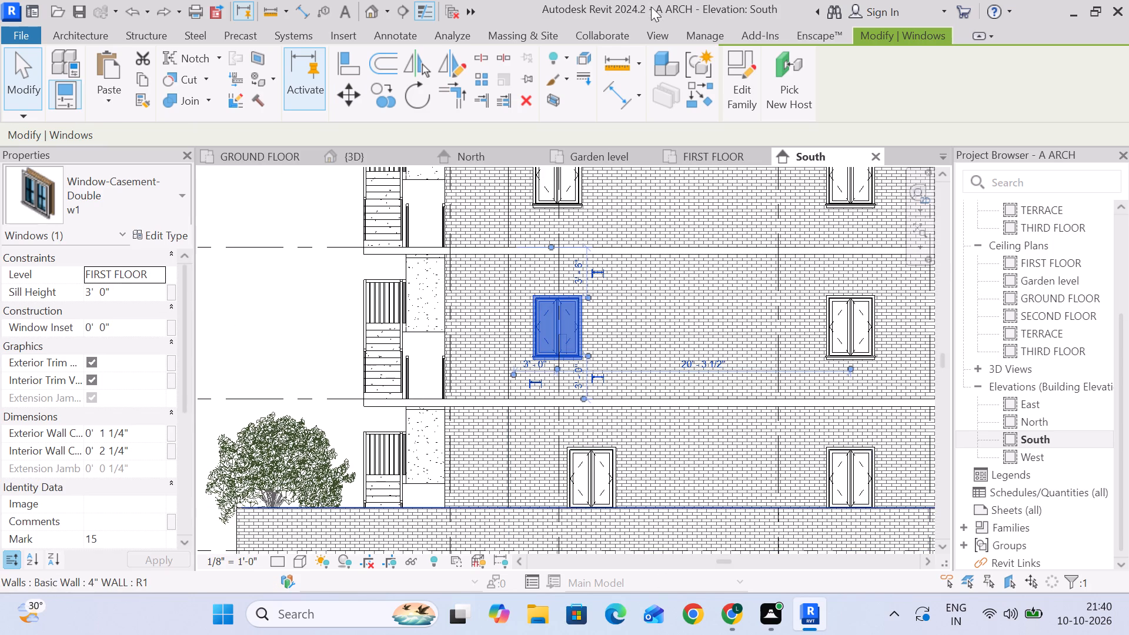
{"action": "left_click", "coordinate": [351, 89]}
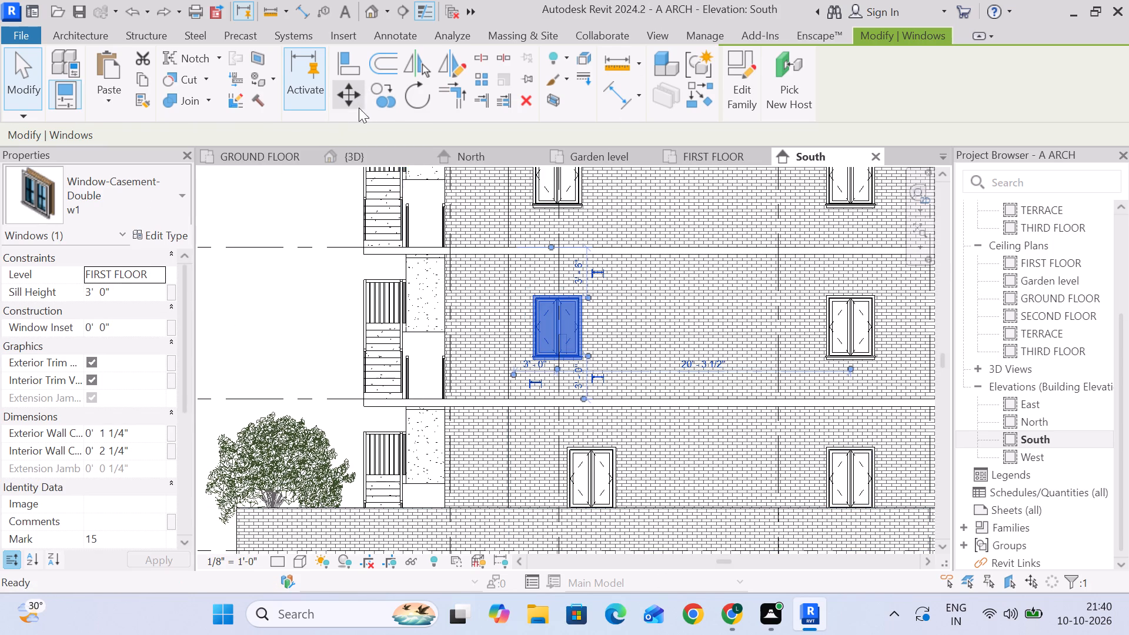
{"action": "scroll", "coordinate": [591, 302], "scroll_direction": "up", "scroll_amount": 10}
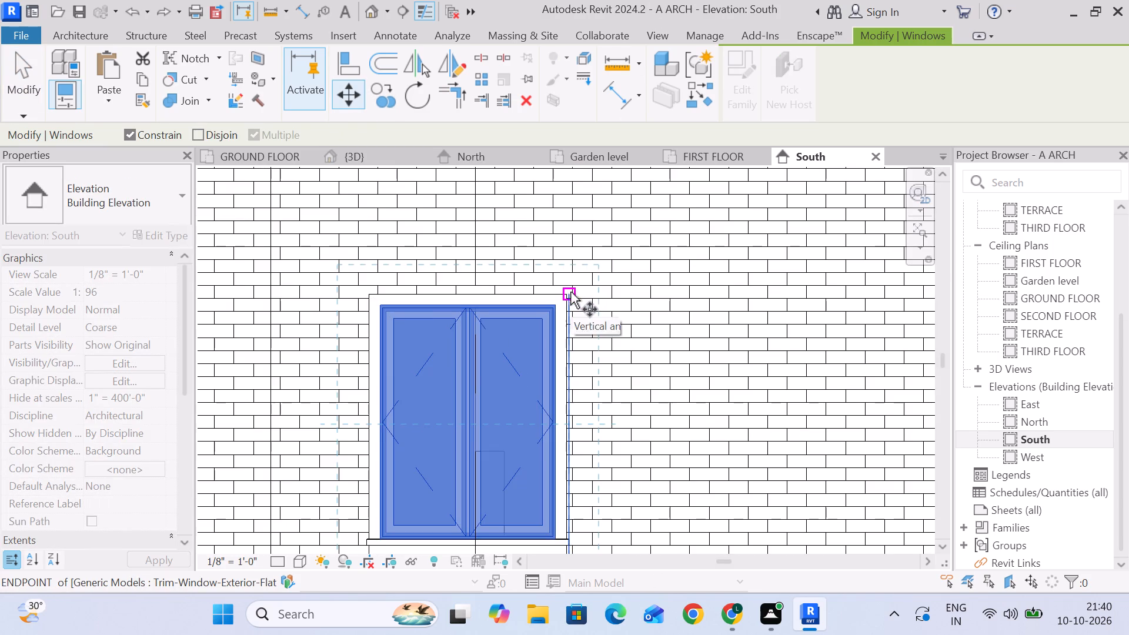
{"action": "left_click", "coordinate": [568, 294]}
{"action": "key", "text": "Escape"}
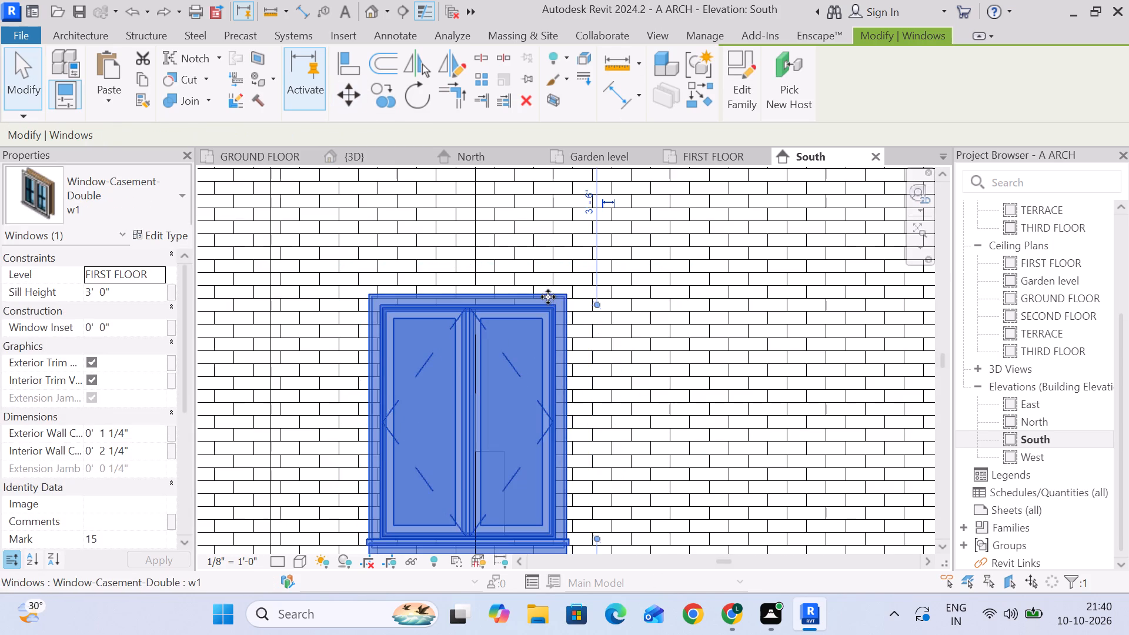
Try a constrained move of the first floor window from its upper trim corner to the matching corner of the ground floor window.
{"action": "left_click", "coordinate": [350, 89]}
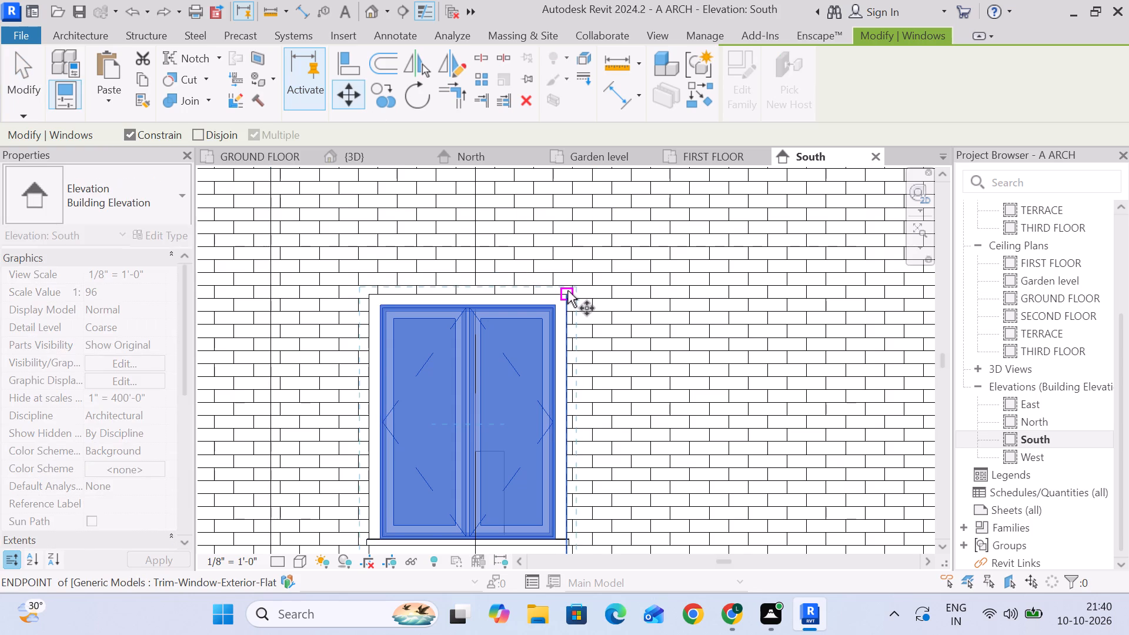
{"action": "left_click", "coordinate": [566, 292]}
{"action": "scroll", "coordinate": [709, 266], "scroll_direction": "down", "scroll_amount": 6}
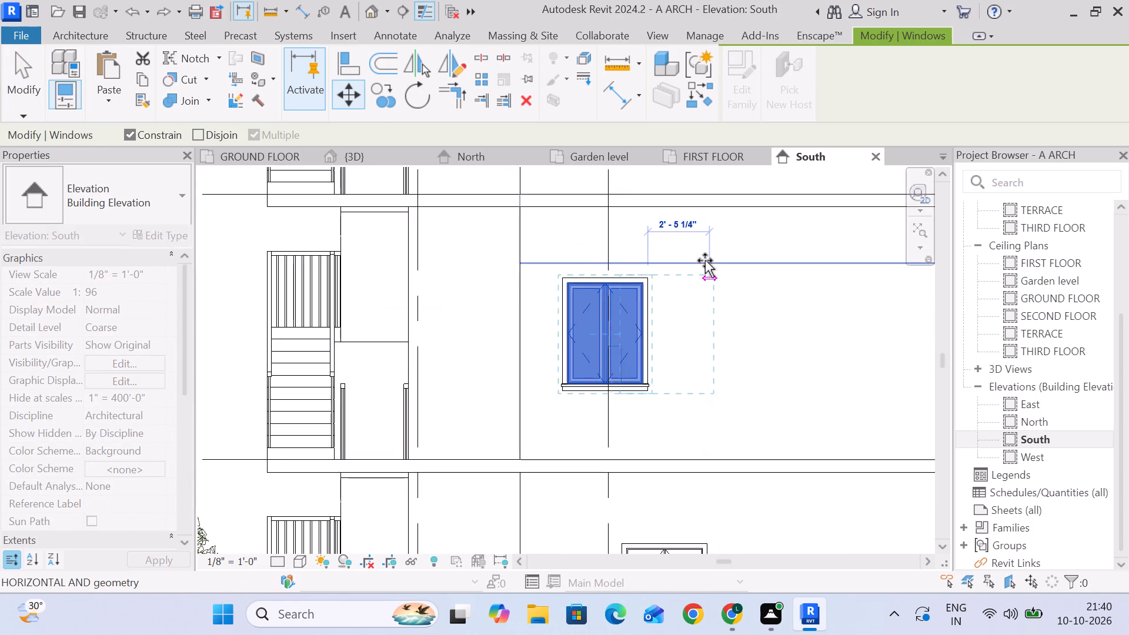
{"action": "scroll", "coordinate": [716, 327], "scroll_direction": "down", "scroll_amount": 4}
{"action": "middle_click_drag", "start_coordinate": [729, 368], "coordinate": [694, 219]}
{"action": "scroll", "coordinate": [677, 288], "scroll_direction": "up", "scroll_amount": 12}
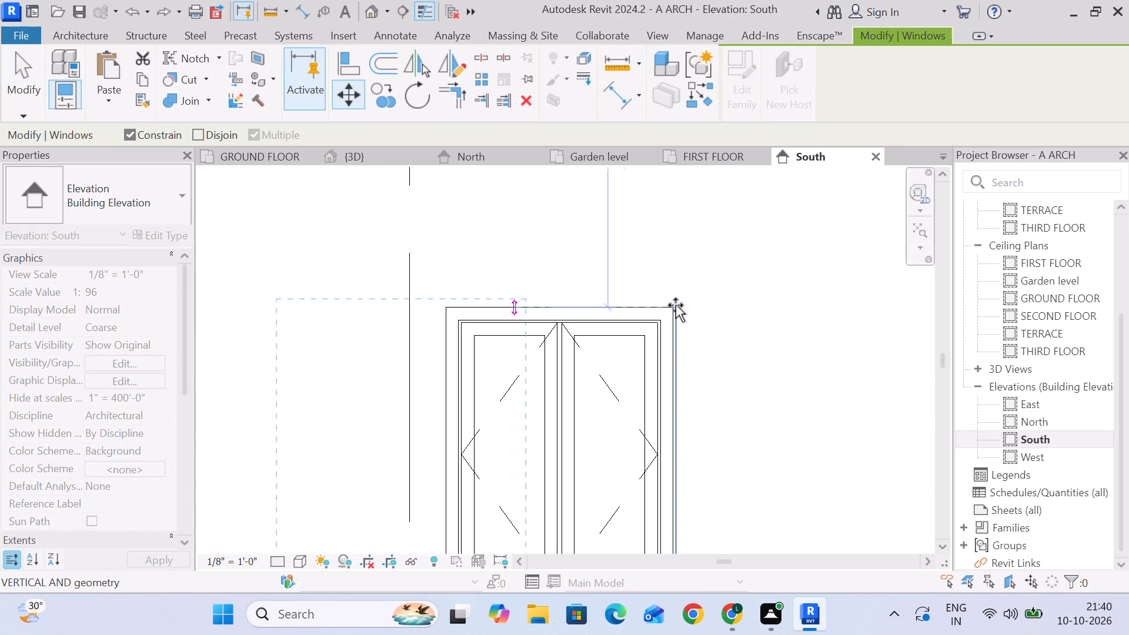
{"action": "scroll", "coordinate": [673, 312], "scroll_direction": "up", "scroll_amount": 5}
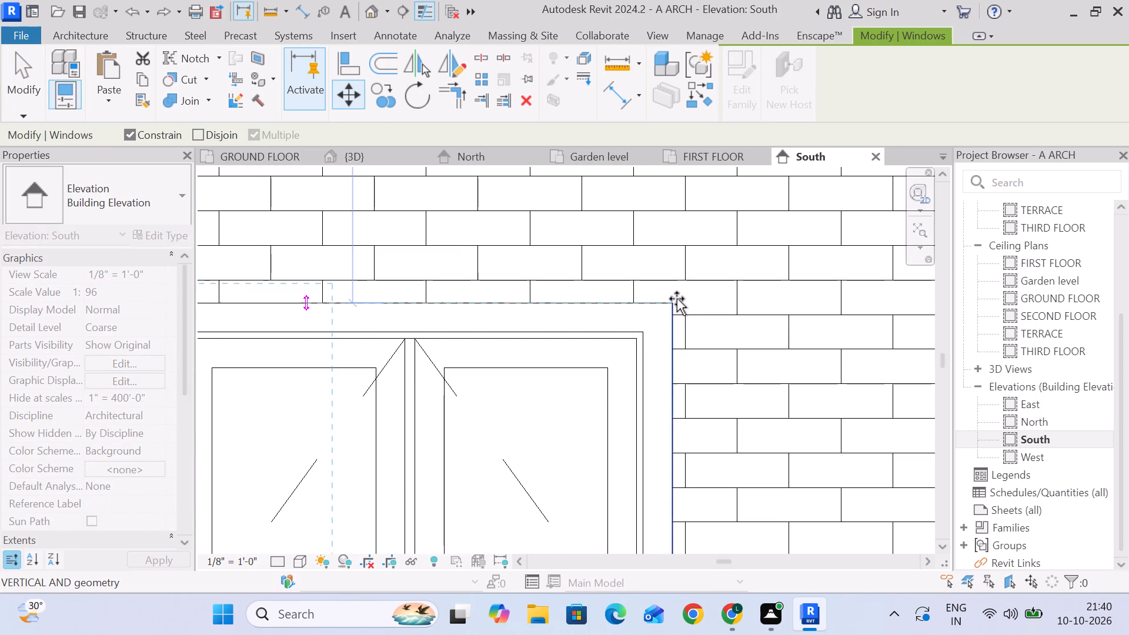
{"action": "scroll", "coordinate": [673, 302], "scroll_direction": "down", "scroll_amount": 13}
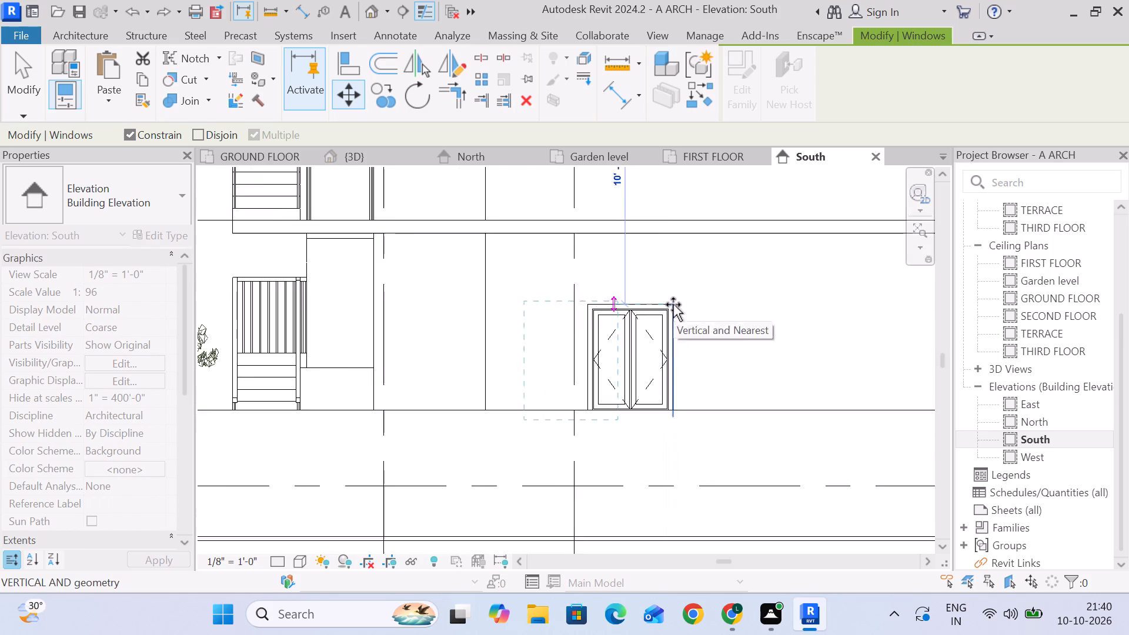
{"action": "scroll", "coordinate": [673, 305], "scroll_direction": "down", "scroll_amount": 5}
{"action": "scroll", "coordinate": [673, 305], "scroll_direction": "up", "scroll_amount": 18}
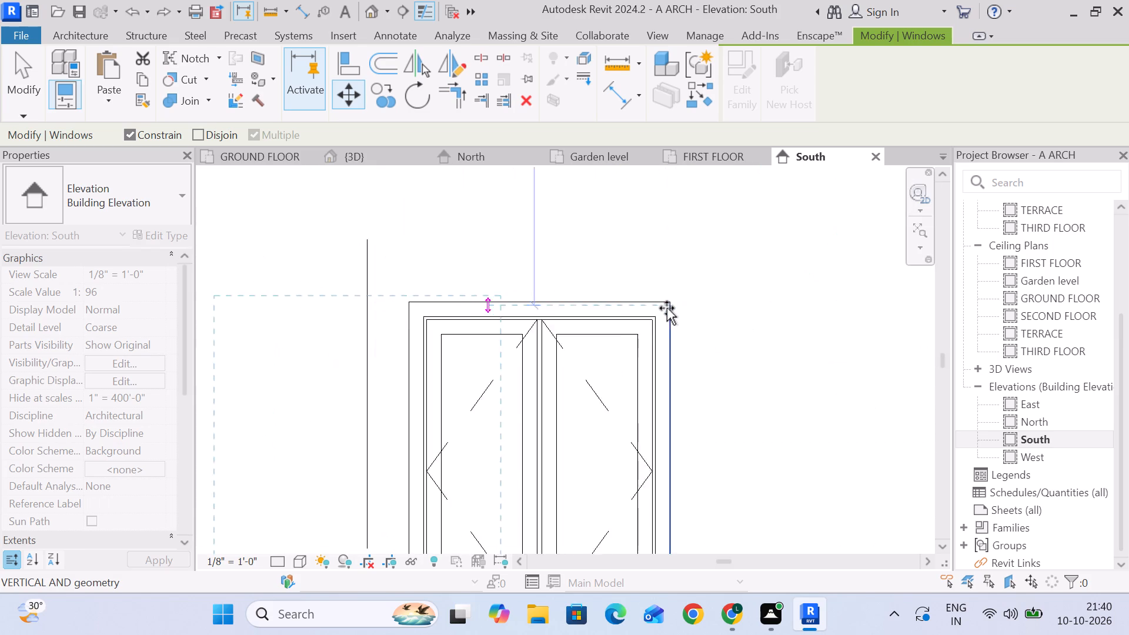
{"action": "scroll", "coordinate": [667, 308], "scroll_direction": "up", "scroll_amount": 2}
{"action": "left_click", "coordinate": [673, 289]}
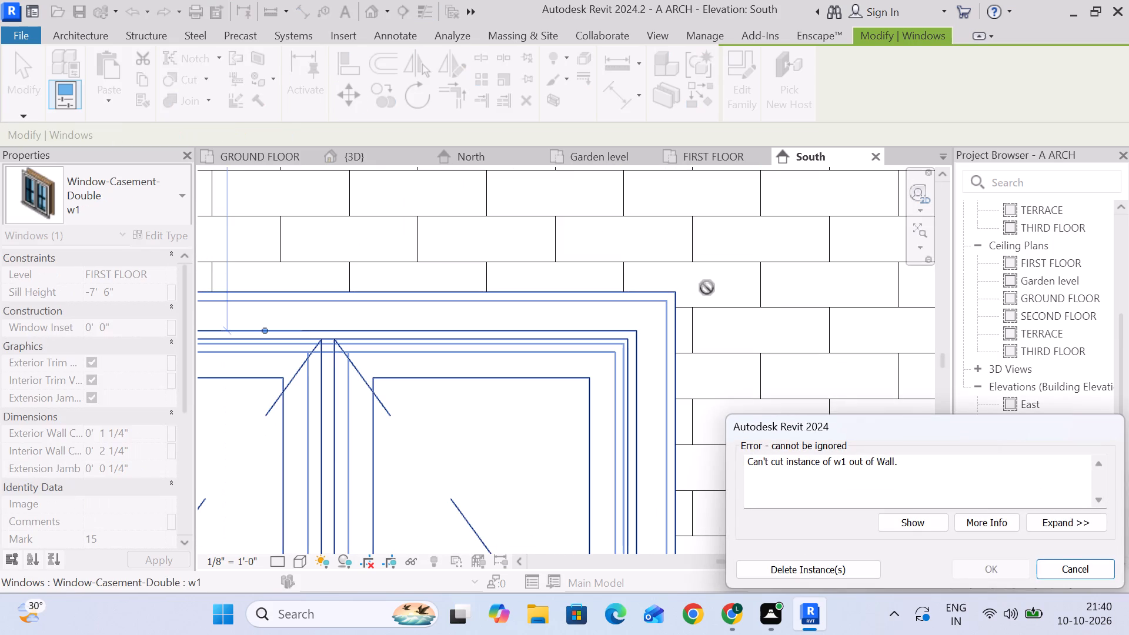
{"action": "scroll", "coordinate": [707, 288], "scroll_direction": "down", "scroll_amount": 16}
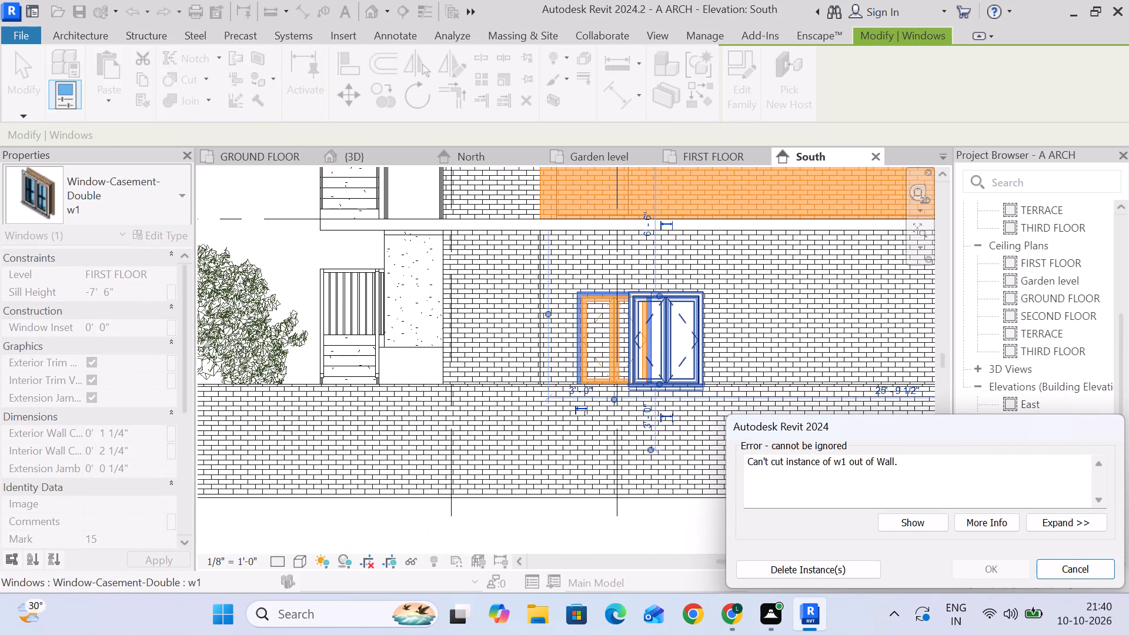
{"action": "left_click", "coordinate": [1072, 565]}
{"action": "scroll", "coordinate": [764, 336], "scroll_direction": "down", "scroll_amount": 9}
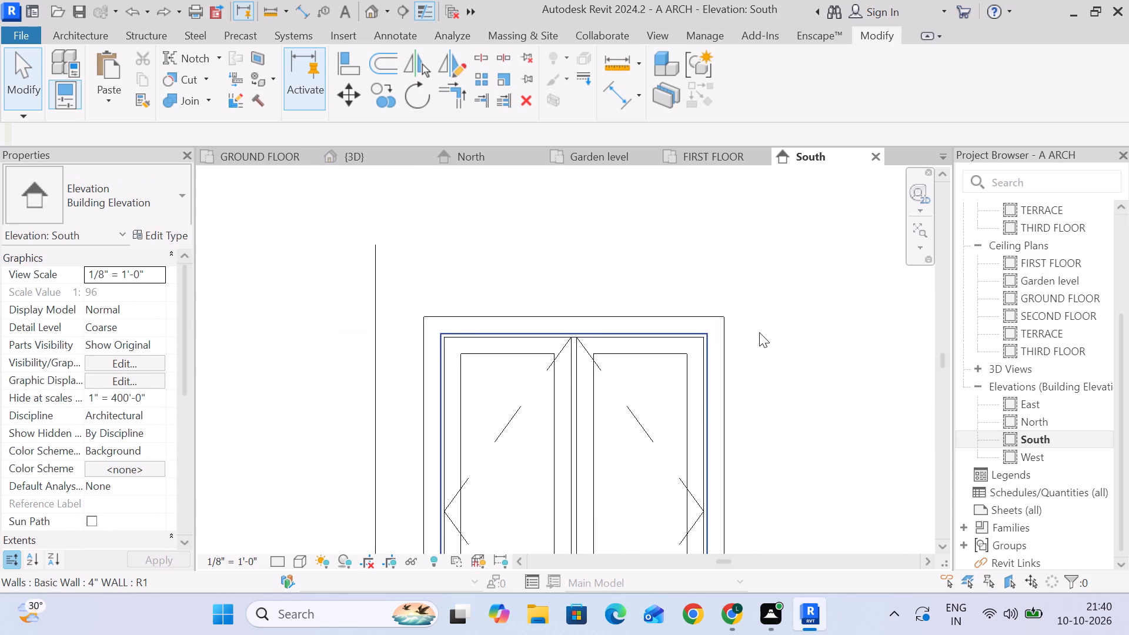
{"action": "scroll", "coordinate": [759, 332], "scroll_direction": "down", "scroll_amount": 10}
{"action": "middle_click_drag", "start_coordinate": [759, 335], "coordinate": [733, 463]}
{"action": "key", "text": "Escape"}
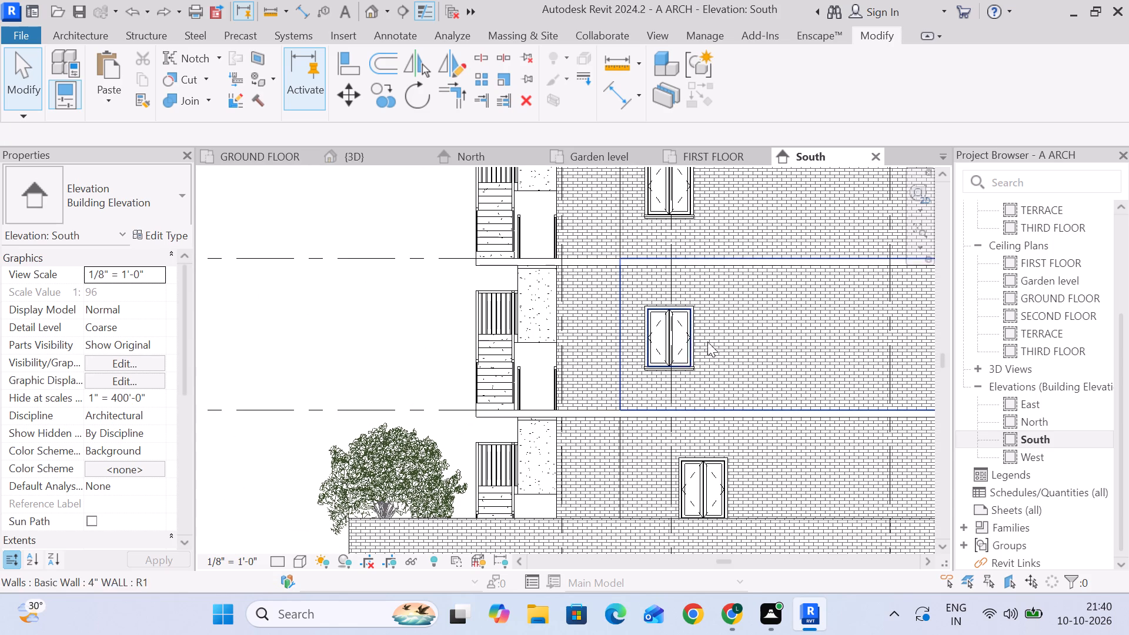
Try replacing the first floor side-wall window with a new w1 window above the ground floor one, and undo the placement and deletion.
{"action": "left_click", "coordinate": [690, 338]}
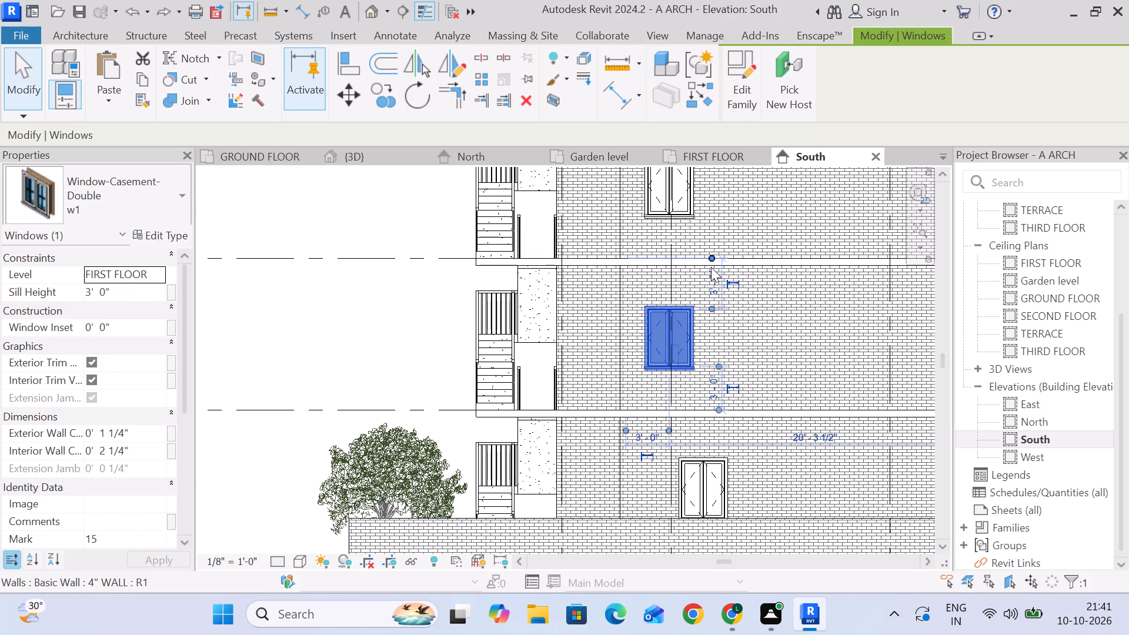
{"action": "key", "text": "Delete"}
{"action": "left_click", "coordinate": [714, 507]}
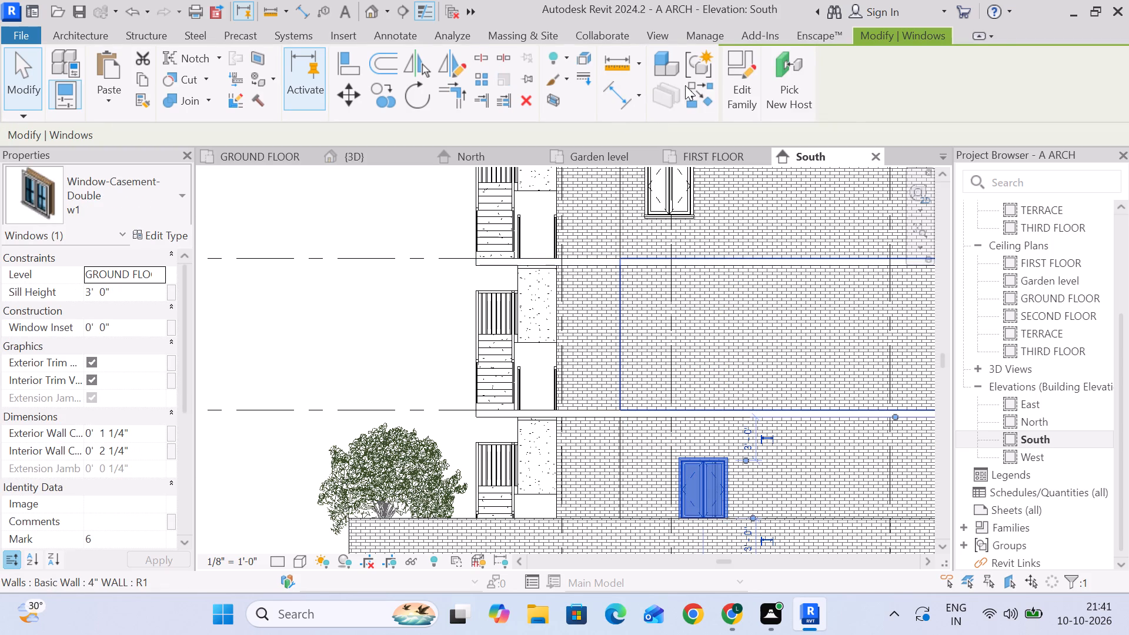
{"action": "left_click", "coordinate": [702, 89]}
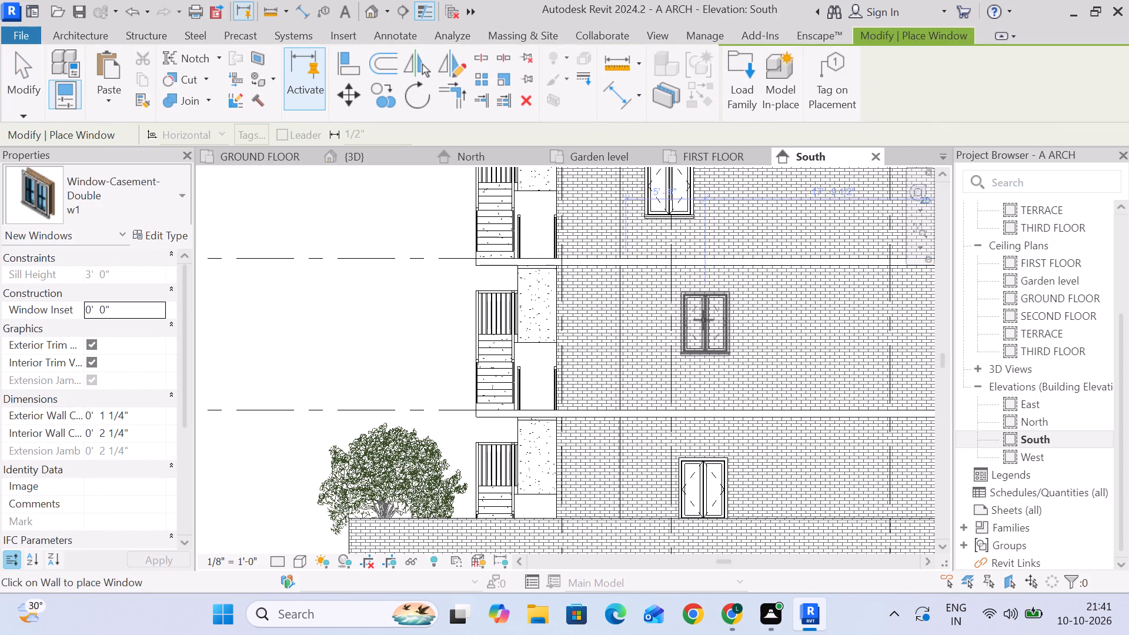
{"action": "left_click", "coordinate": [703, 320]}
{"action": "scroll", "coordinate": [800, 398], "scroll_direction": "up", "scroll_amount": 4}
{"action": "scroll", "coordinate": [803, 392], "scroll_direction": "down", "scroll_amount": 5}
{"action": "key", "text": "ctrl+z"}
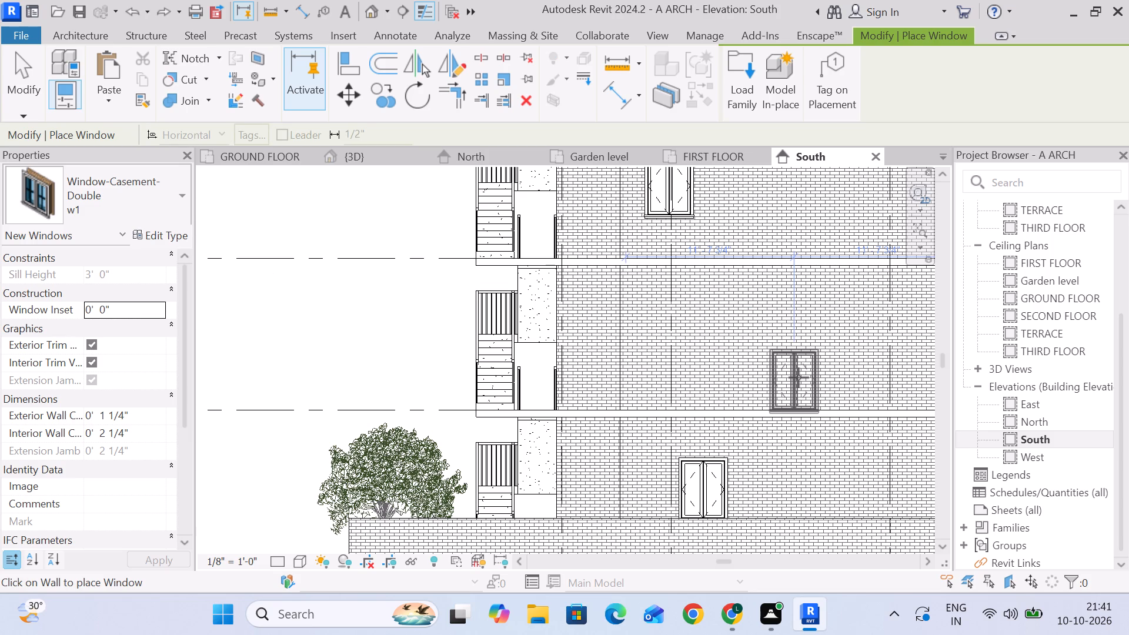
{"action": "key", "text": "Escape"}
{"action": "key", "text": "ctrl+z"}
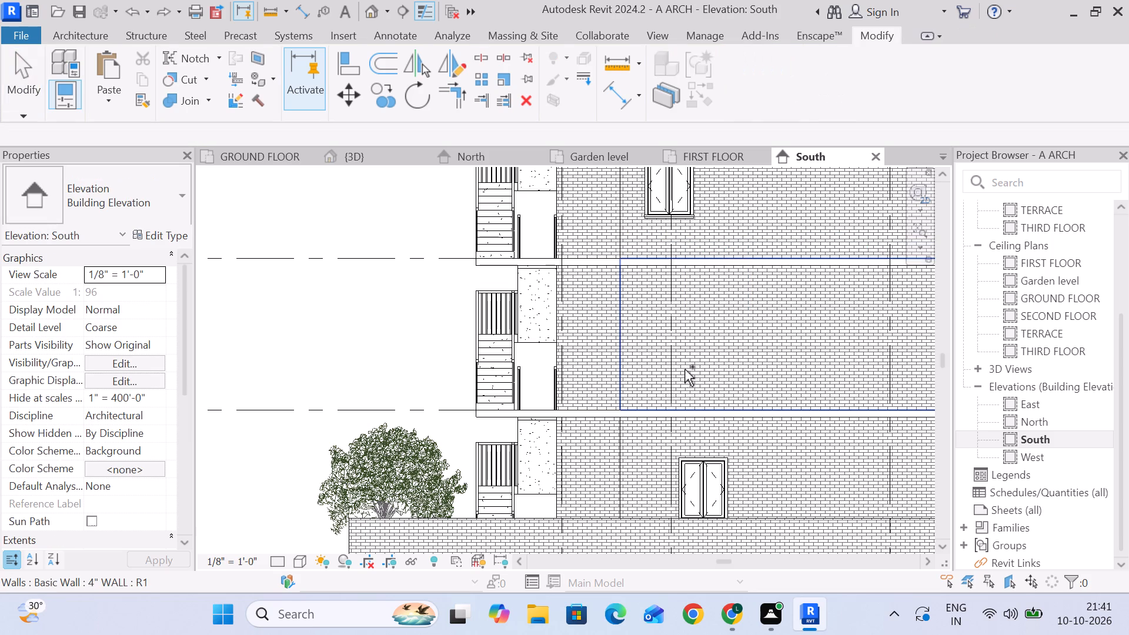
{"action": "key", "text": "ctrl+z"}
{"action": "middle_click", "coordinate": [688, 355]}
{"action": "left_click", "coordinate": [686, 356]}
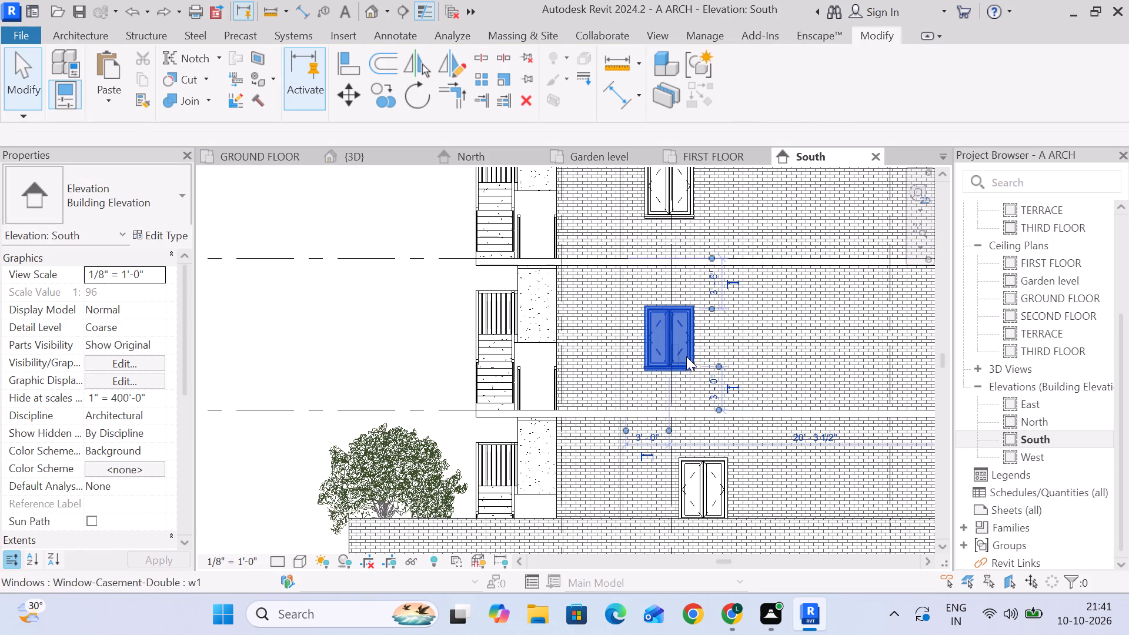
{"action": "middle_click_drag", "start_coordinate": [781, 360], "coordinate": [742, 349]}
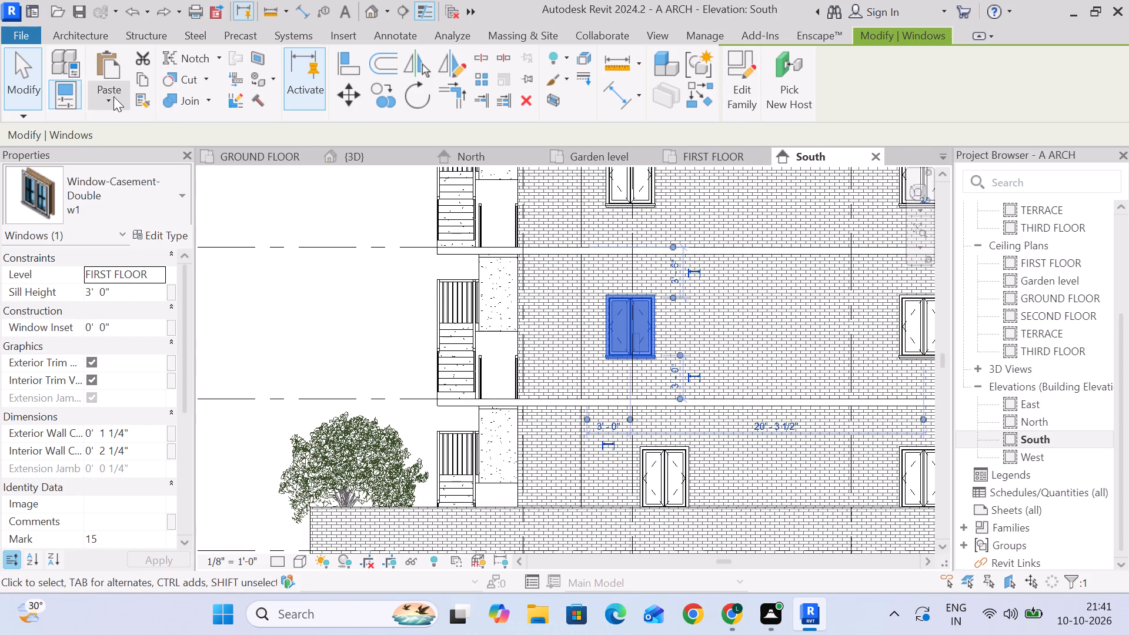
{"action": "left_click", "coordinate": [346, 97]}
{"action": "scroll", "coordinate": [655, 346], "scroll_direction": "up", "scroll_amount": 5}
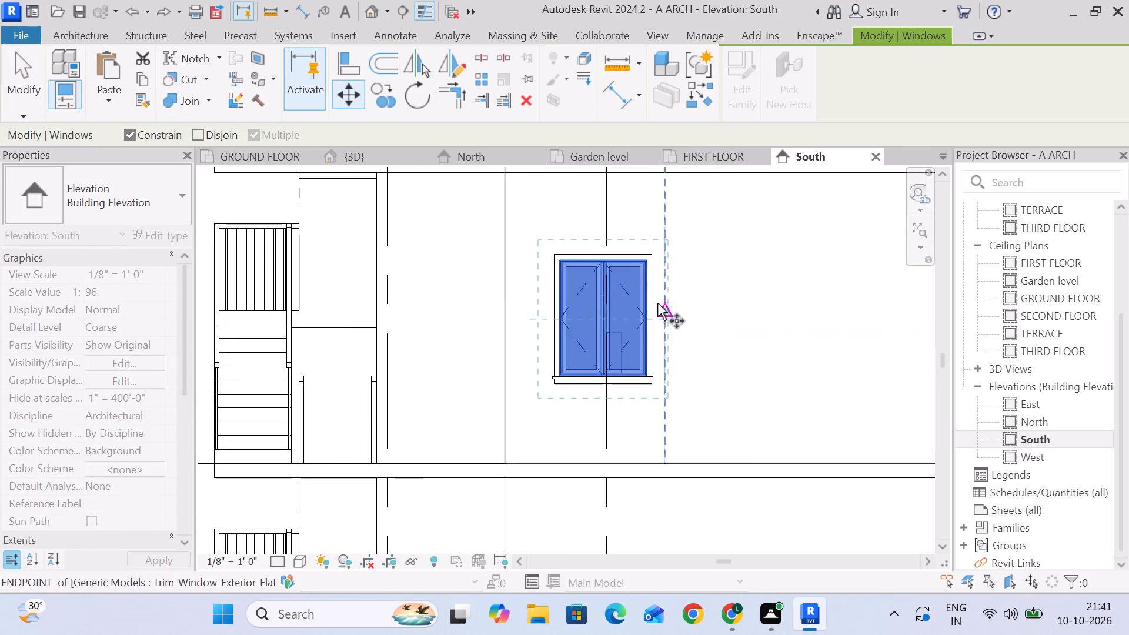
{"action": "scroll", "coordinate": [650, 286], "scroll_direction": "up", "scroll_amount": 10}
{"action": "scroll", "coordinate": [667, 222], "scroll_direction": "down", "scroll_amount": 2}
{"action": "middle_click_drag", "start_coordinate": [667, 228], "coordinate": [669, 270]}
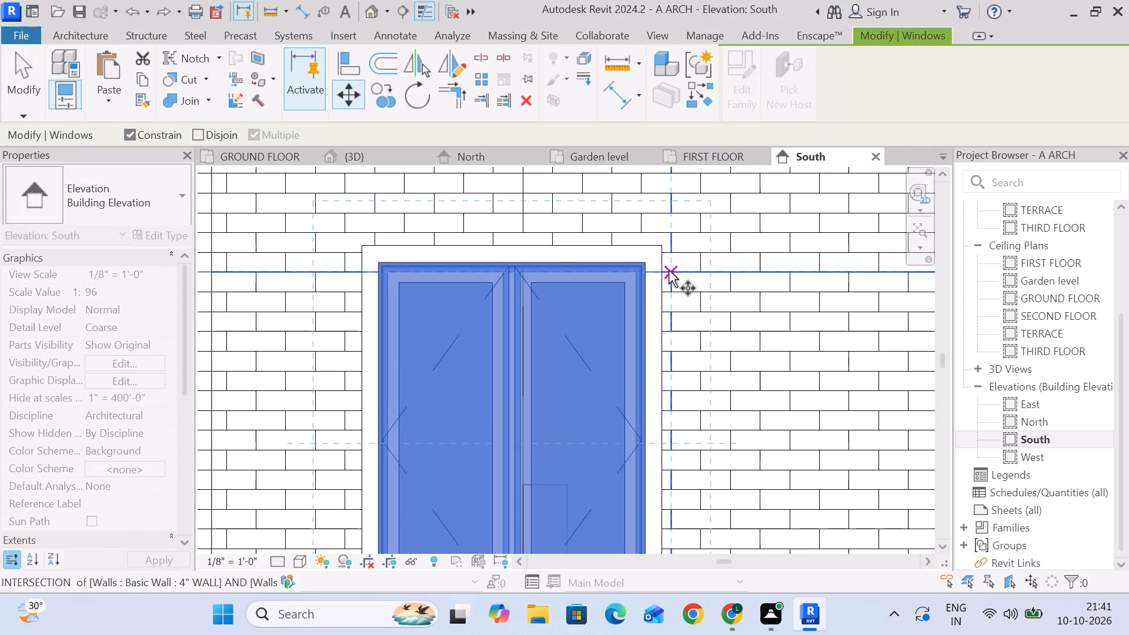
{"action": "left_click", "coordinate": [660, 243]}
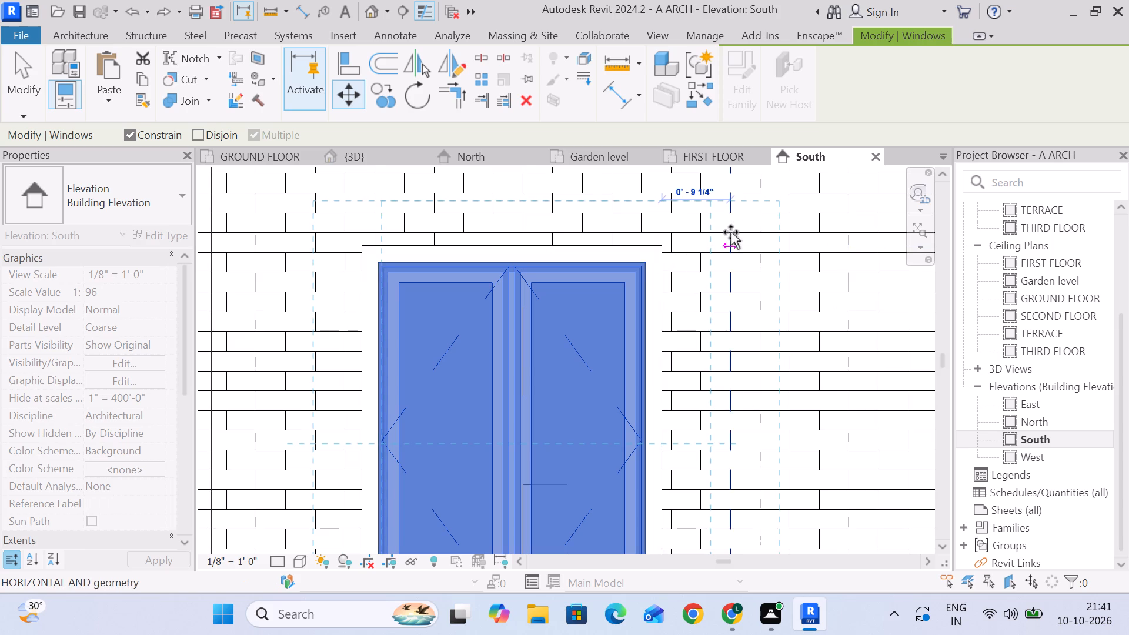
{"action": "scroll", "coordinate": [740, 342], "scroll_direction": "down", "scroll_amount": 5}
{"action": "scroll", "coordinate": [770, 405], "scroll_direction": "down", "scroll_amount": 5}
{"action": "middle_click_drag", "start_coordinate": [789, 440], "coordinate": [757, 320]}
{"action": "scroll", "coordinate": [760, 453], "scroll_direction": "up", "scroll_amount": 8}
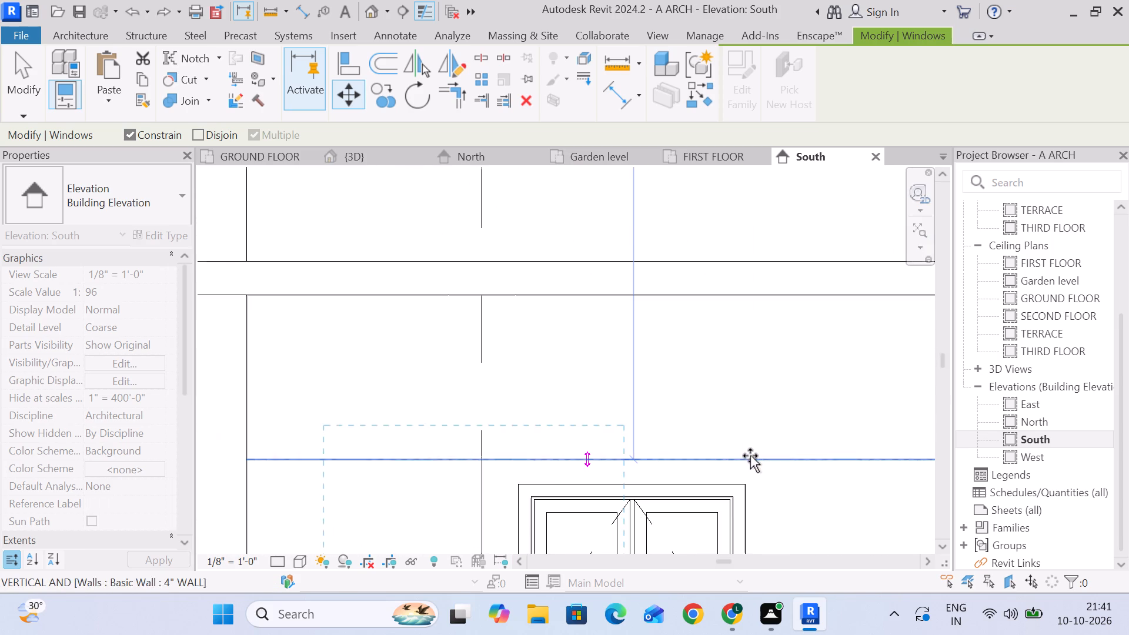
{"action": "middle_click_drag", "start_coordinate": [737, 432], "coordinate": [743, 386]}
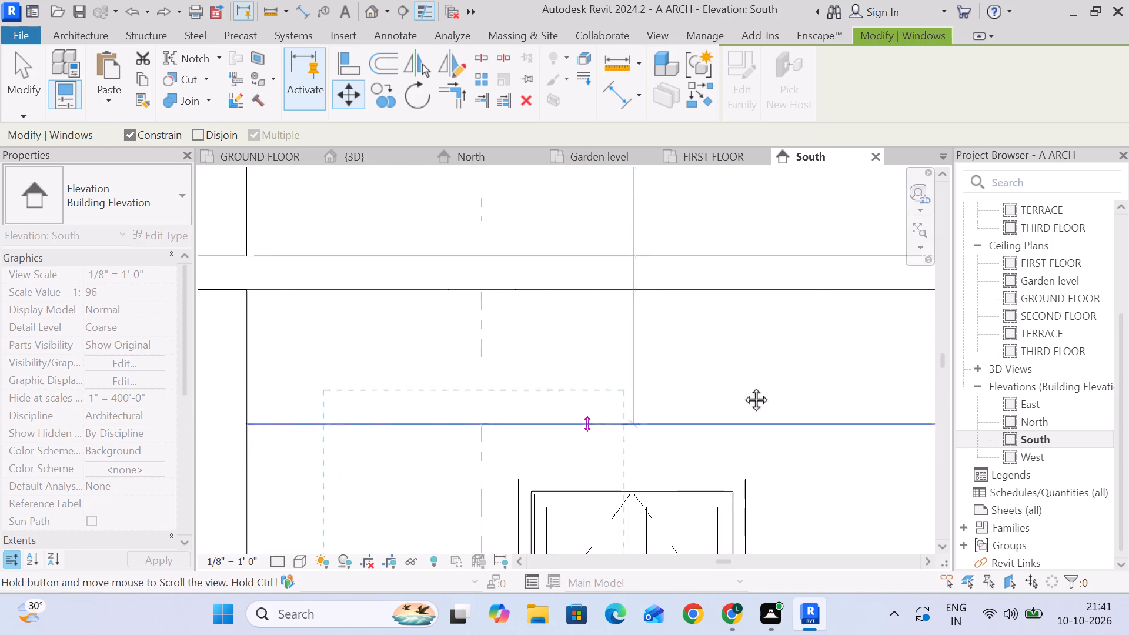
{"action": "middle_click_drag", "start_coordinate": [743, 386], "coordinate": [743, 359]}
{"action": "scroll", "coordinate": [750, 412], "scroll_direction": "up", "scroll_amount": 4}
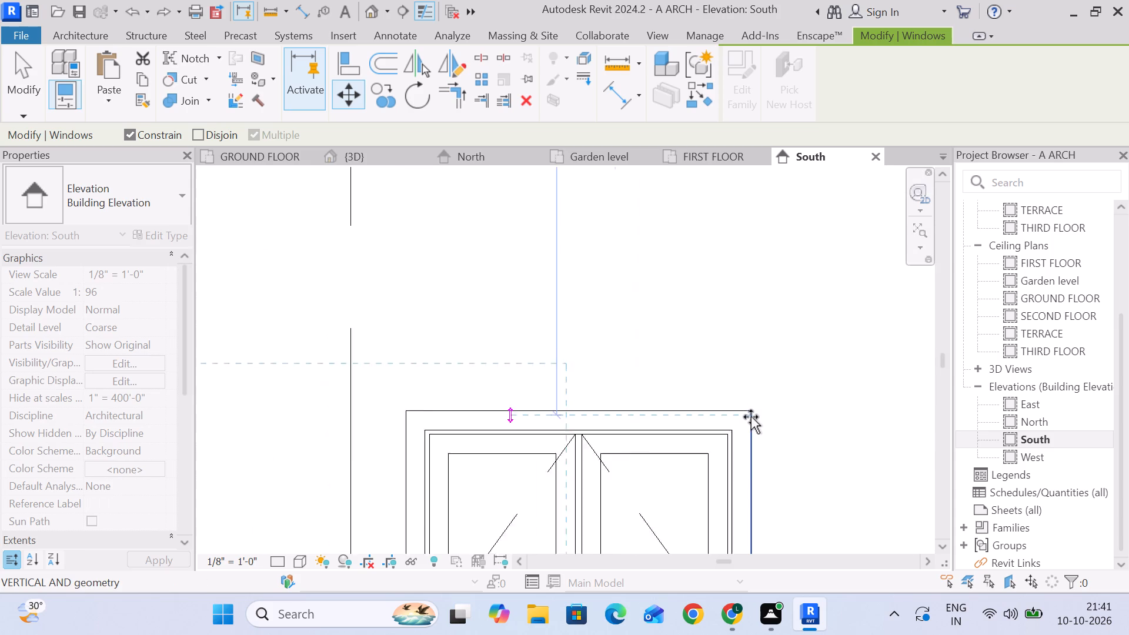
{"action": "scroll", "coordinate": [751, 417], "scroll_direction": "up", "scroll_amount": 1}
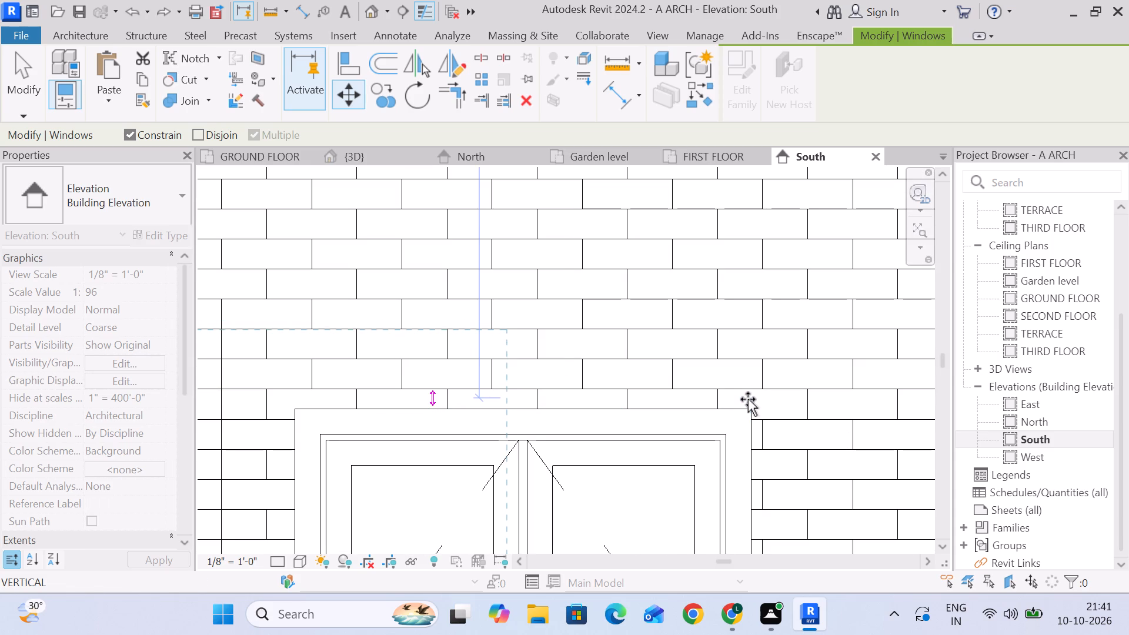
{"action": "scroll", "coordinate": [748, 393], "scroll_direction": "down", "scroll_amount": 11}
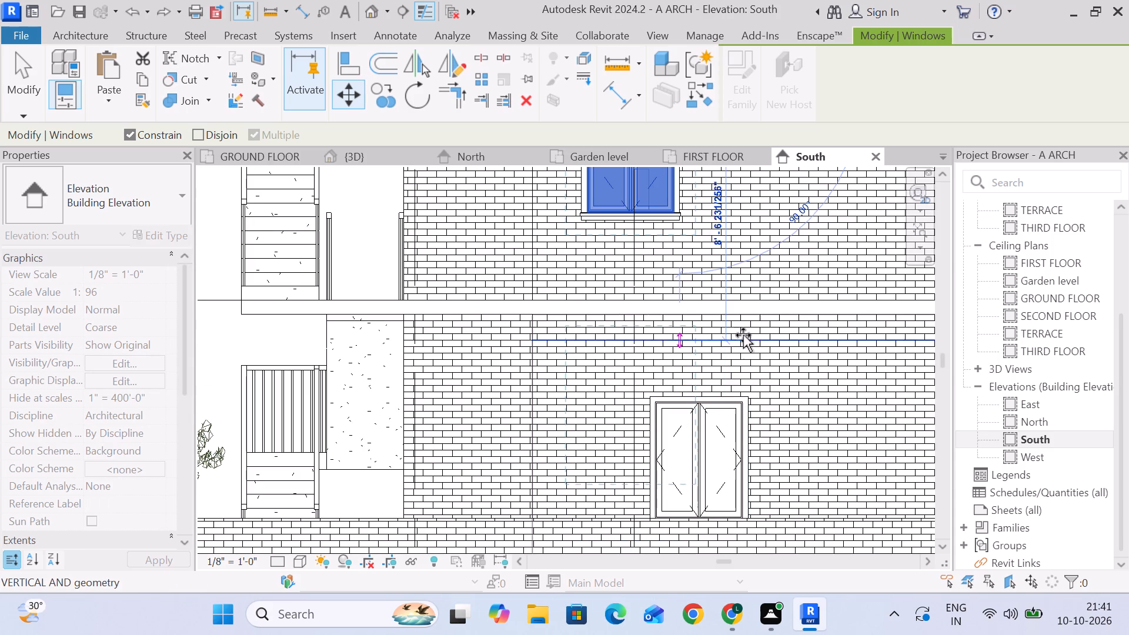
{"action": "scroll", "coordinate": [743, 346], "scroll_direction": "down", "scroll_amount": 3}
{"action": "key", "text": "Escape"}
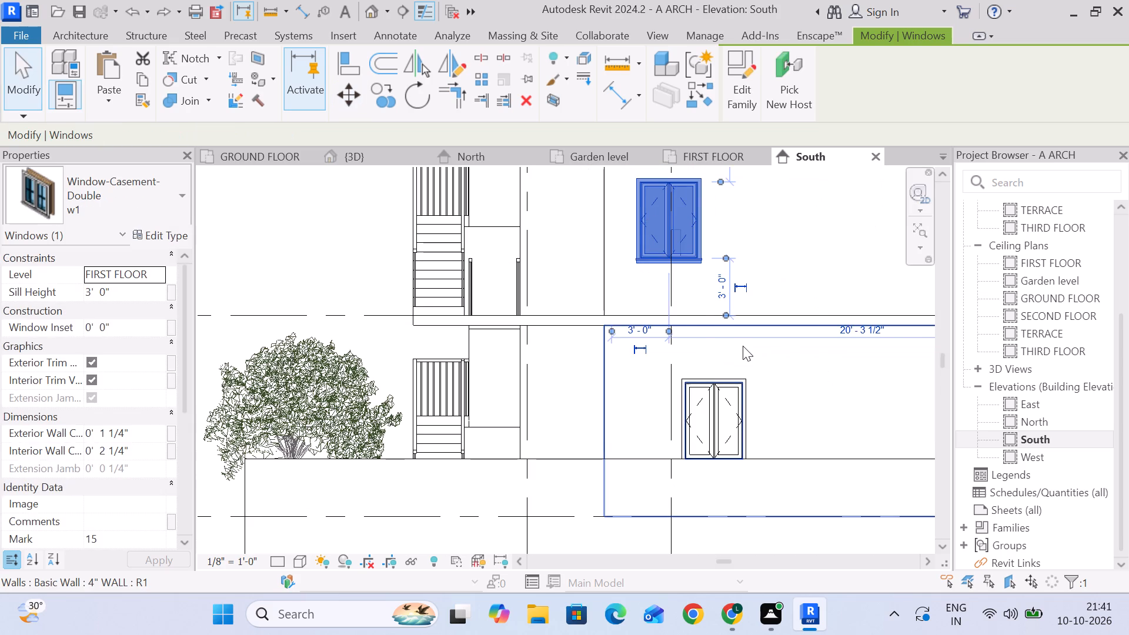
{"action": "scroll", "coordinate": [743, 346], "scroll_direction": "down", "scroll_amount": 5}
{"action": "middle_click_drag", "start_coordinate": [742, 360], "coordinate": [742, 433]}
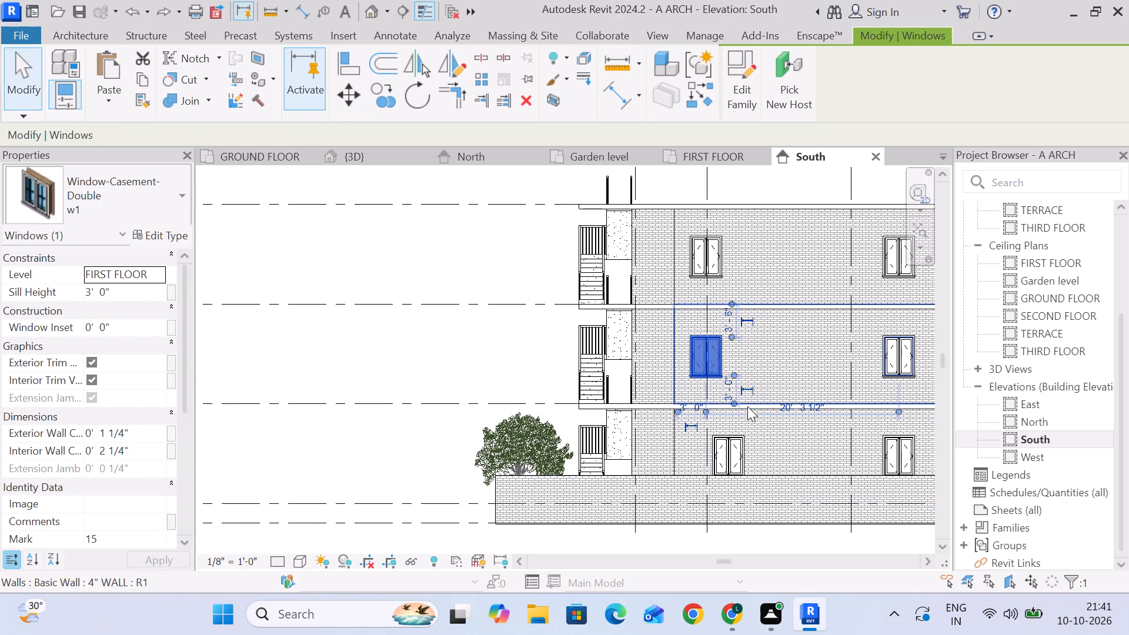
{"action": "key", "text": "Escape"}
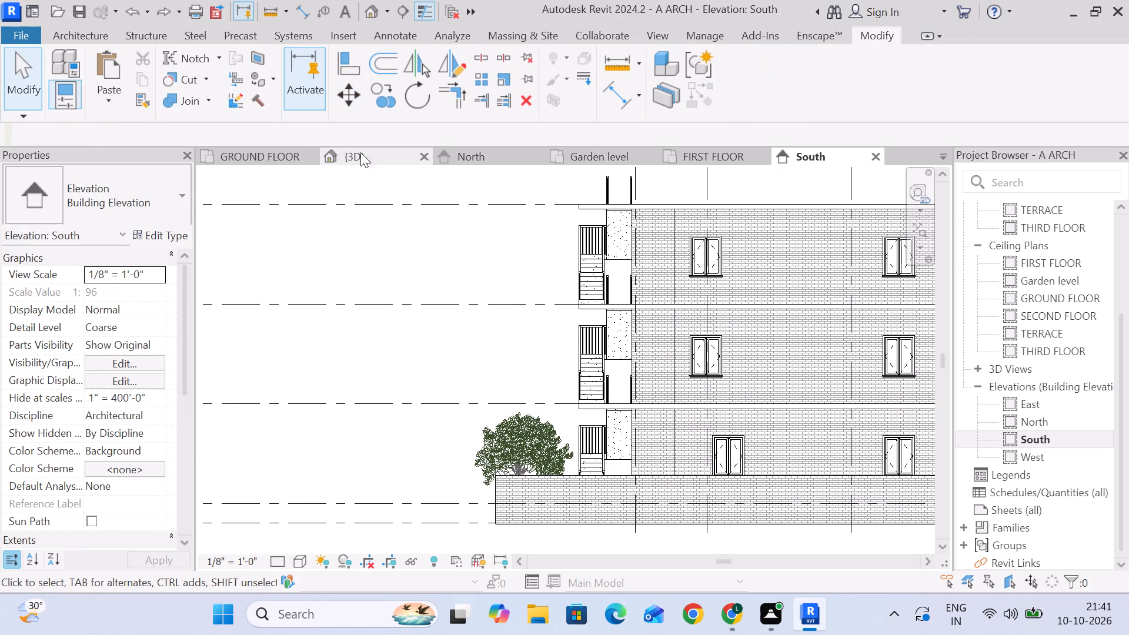
Select all instances of the 9" X 12" columns from the ground floor plan and copy them to the clipboard.
{"action": "left_click", "coordinate": [278, 151]}
{"action": "scroll", "coordinate": [572, 375], "scroll_direction": "up", "scroll_amount": 12}
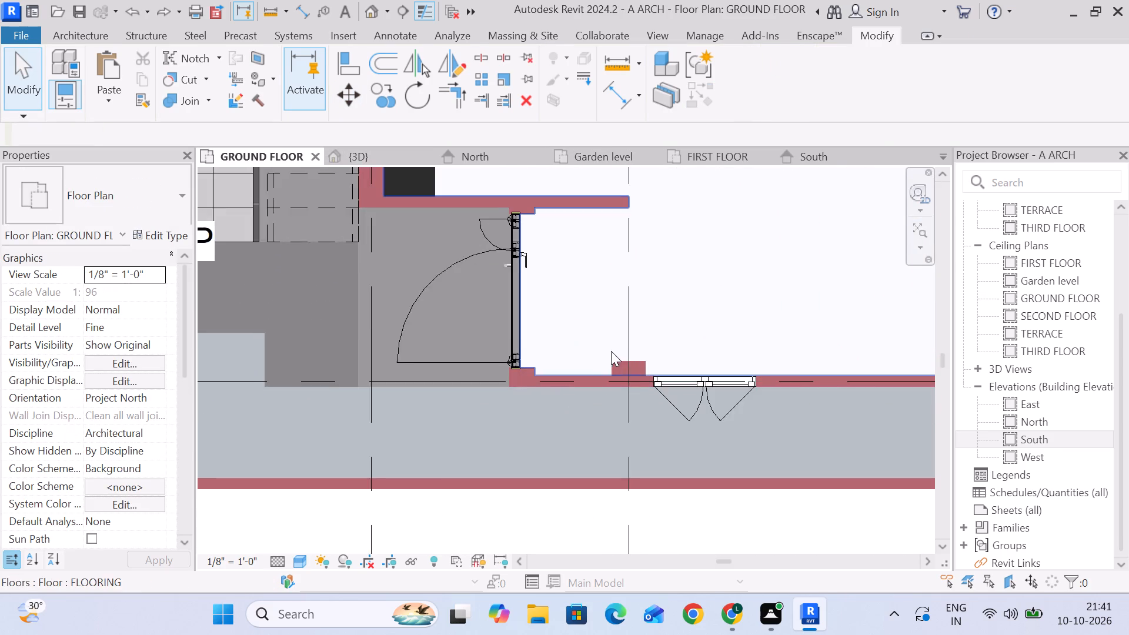
{"action": "left_click", "coordinate": [654, 369]}
{"action": "type", "text": "SA"}
{"action": "scroll", "coordinate": [724, 377], "scroll_direction": "down", "scroll_amount": 4}
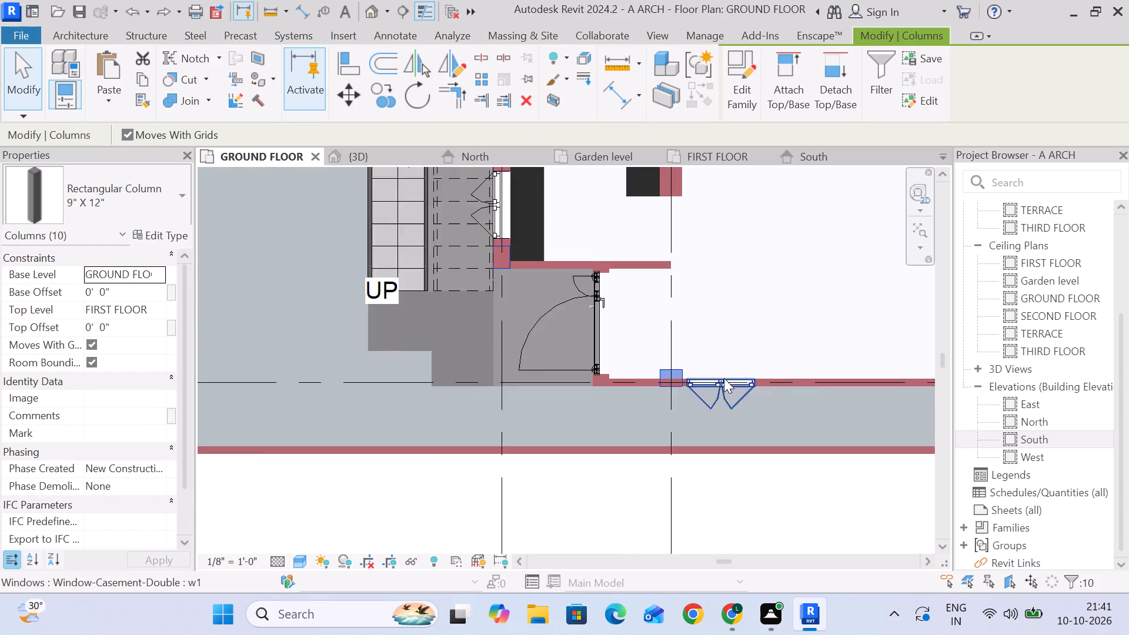
{"action": "scroll", "coordinate": [724, 378], "scroll_direction": "down", "scroll_amount": 6}
{"action": "middle_click_drag", "start_coordinate": [737, 409], "coordinate": [640, 409]}
{"action": "scroll", "coordinate": [515, 339], "scroll_direction": "up", "scroll_amount": 5}
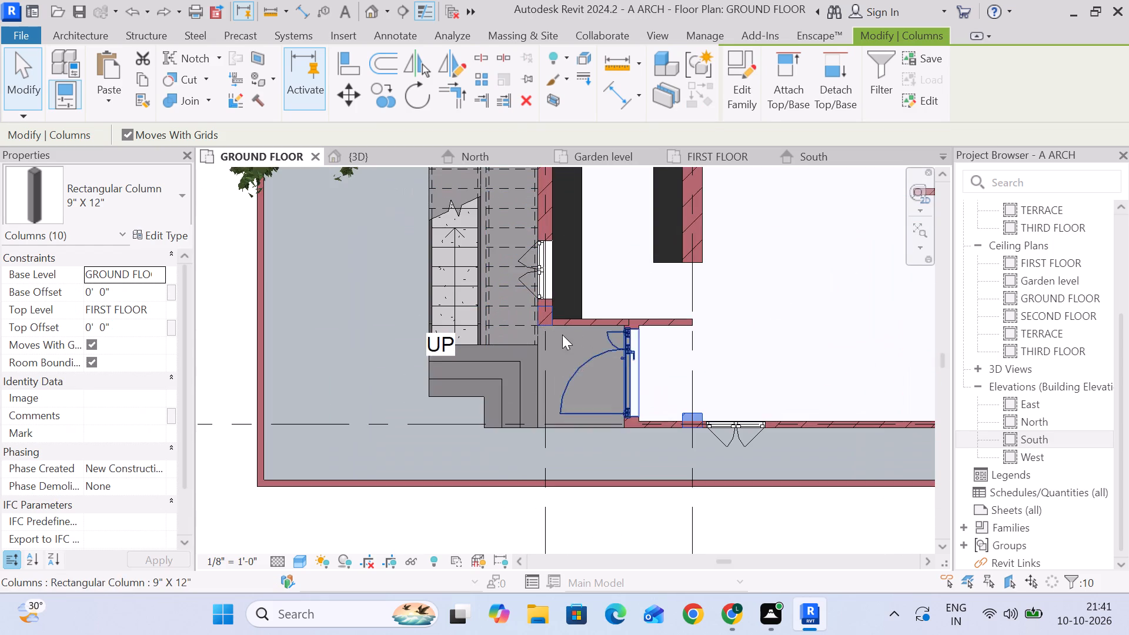
{"action": "scroll", "coordinate": [563, 336], "scroll_direction": "down", "scroll_amount": 4}
{"action": "scroll", "coordinate": [706, 364], "scroll_direction": "down", "scroll_amount": 3}
{"action": "middle_click_drag", "start_coordinate": [697, 366], "coordinate": [570, 364]}
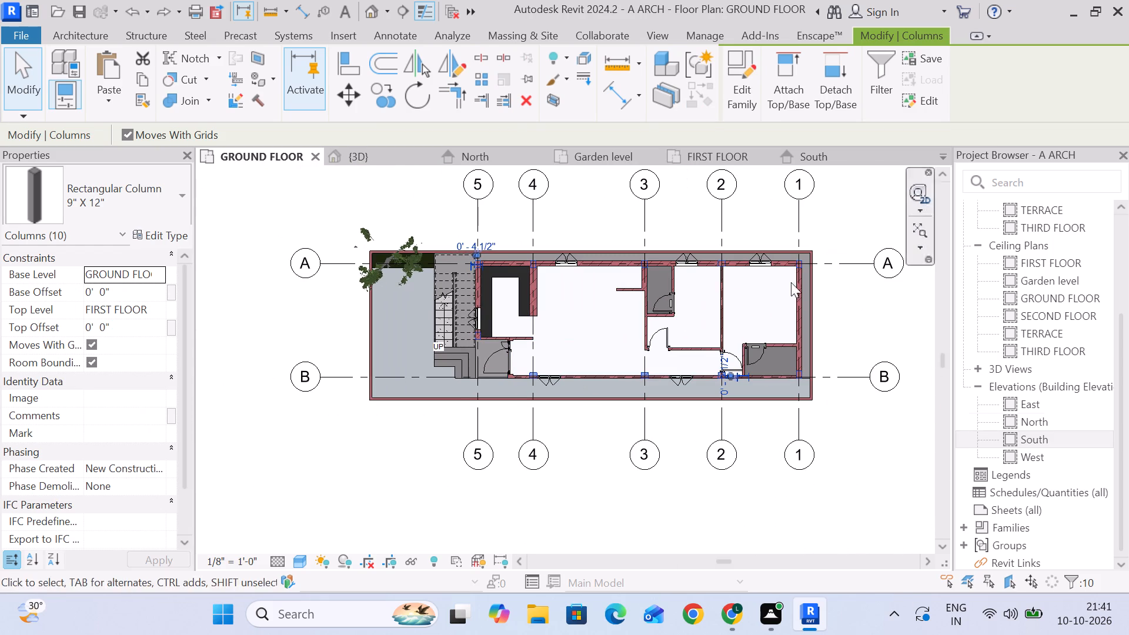
{"action": "left_click", "coordinate": [144, 85]}
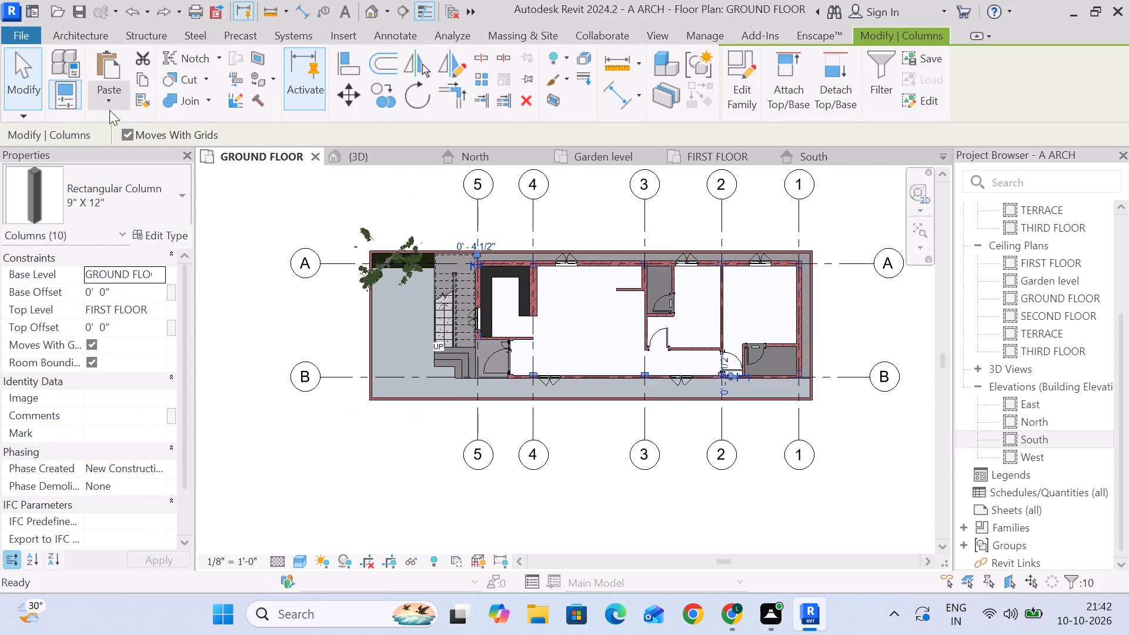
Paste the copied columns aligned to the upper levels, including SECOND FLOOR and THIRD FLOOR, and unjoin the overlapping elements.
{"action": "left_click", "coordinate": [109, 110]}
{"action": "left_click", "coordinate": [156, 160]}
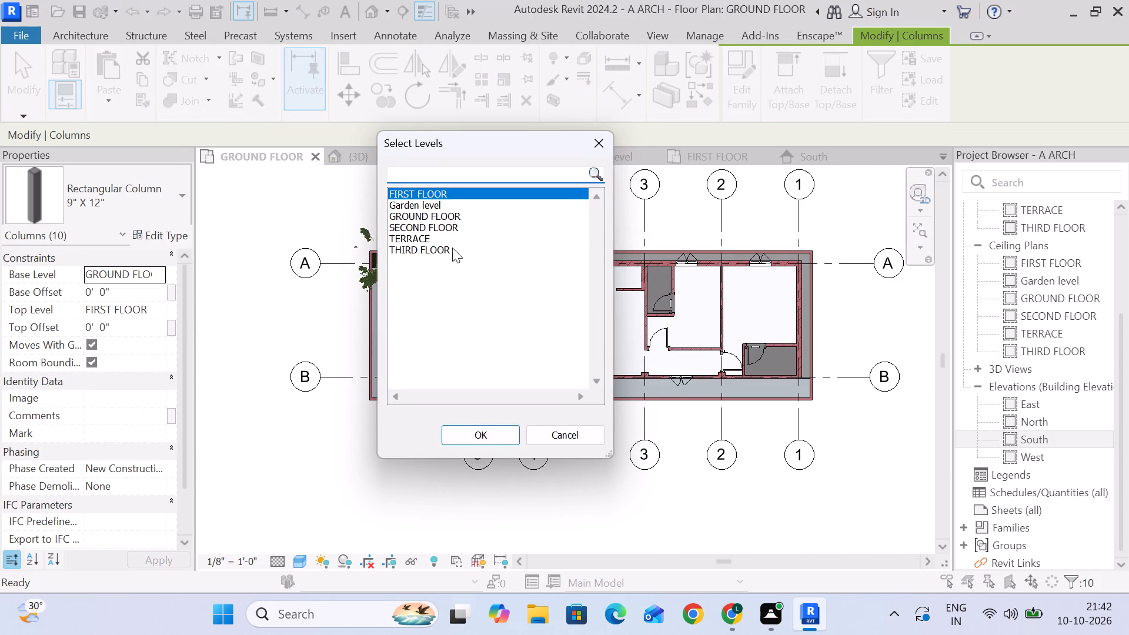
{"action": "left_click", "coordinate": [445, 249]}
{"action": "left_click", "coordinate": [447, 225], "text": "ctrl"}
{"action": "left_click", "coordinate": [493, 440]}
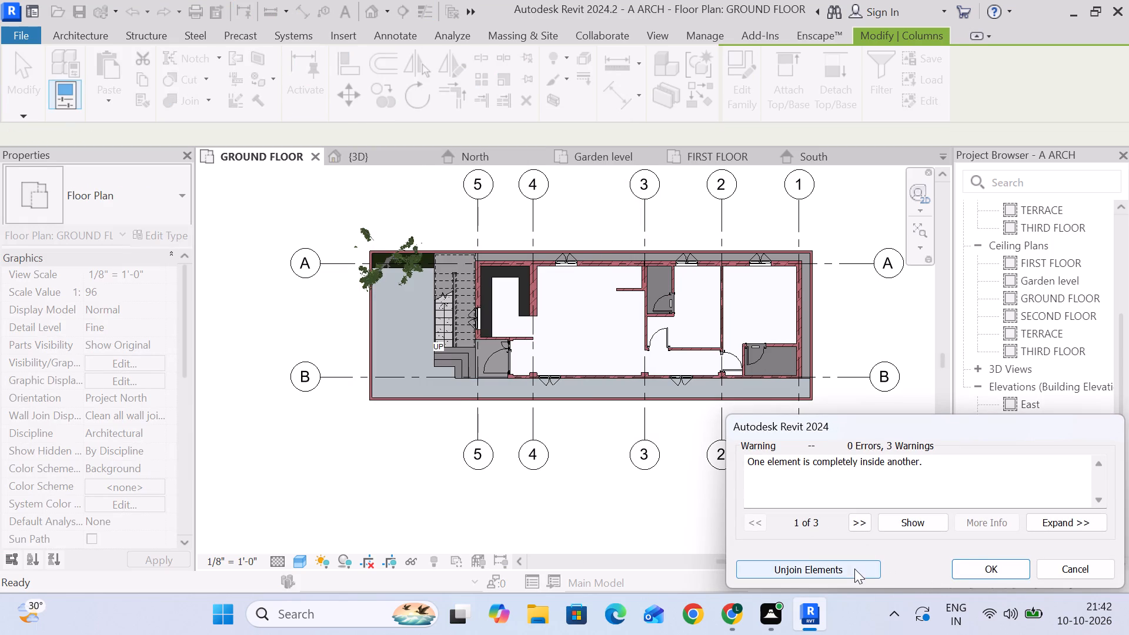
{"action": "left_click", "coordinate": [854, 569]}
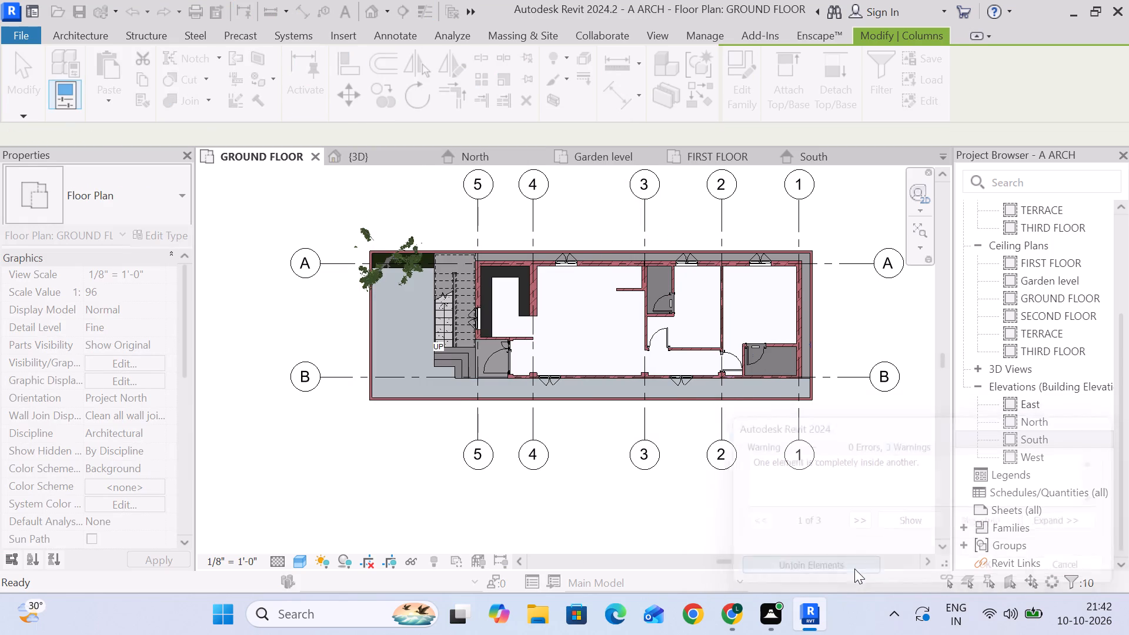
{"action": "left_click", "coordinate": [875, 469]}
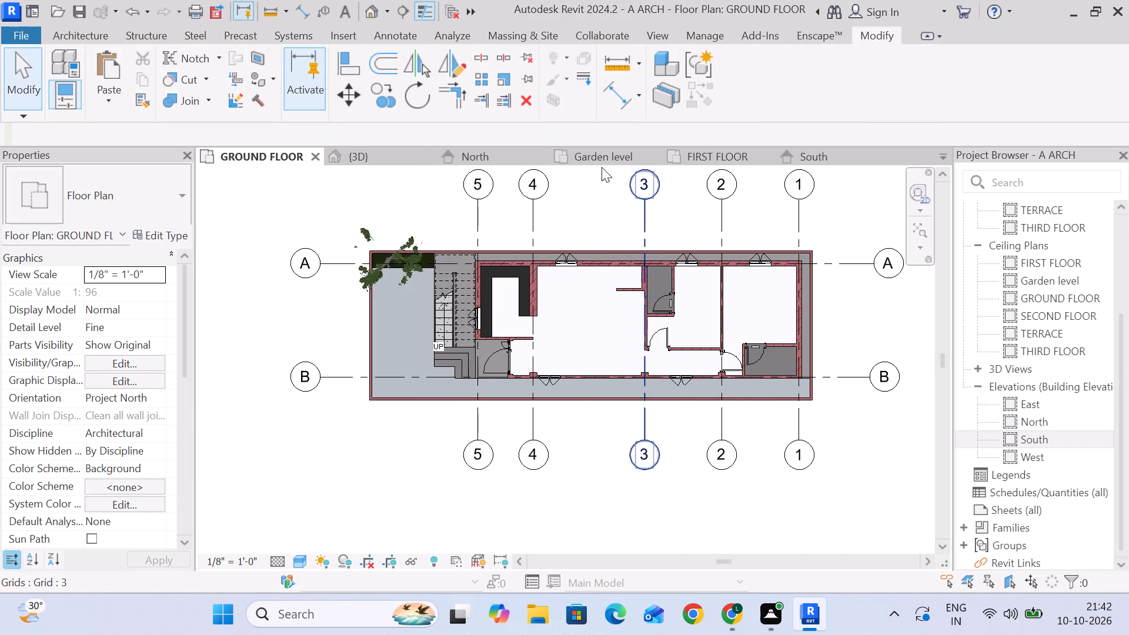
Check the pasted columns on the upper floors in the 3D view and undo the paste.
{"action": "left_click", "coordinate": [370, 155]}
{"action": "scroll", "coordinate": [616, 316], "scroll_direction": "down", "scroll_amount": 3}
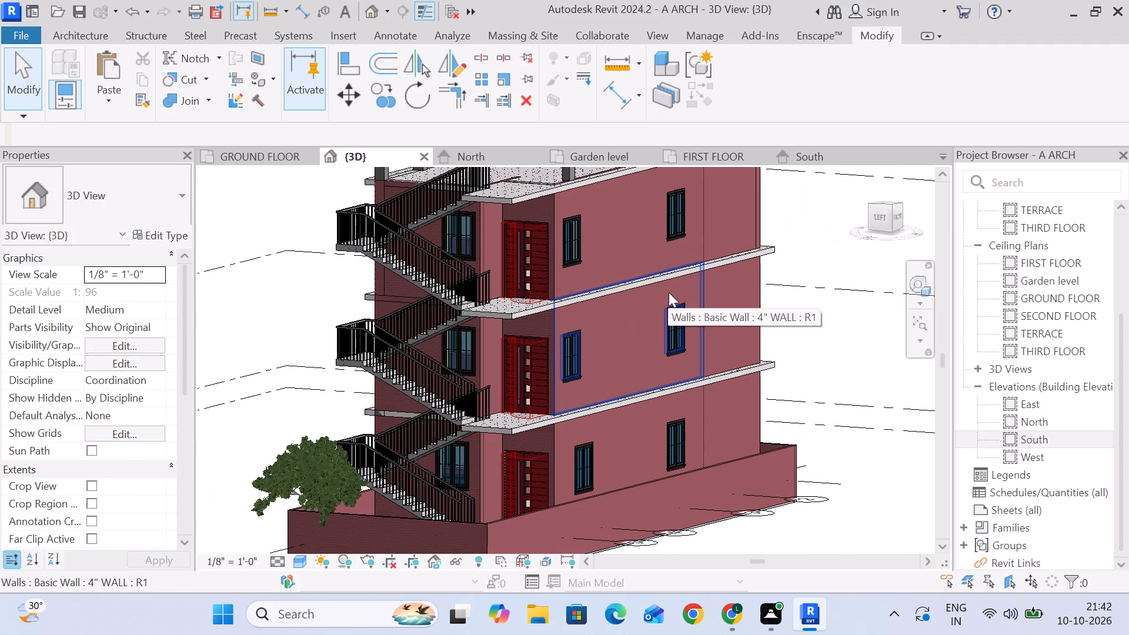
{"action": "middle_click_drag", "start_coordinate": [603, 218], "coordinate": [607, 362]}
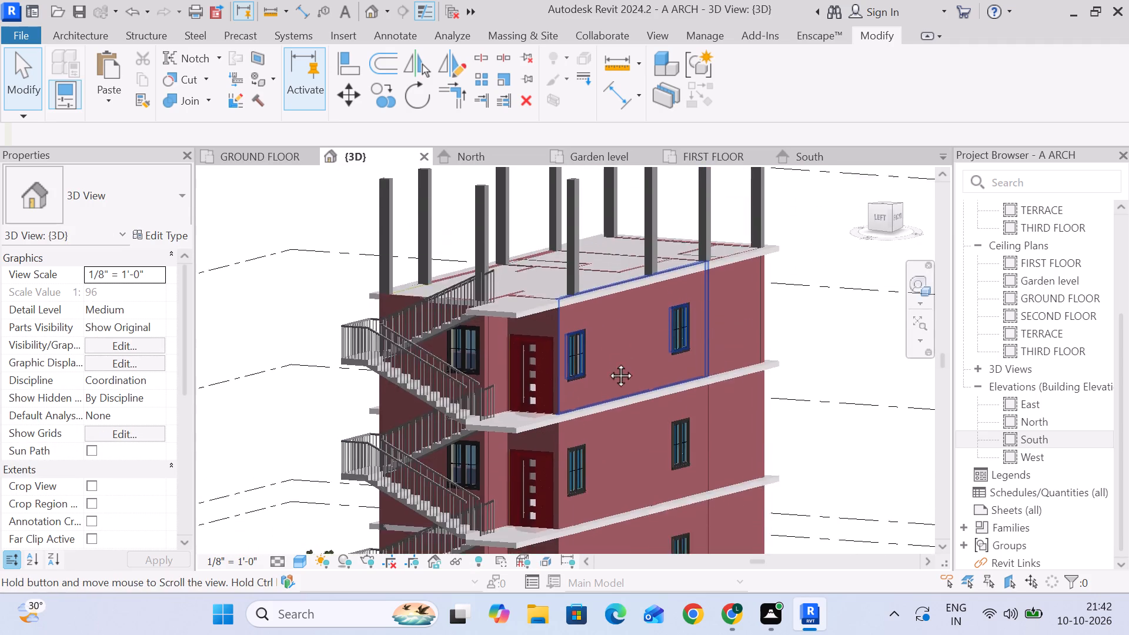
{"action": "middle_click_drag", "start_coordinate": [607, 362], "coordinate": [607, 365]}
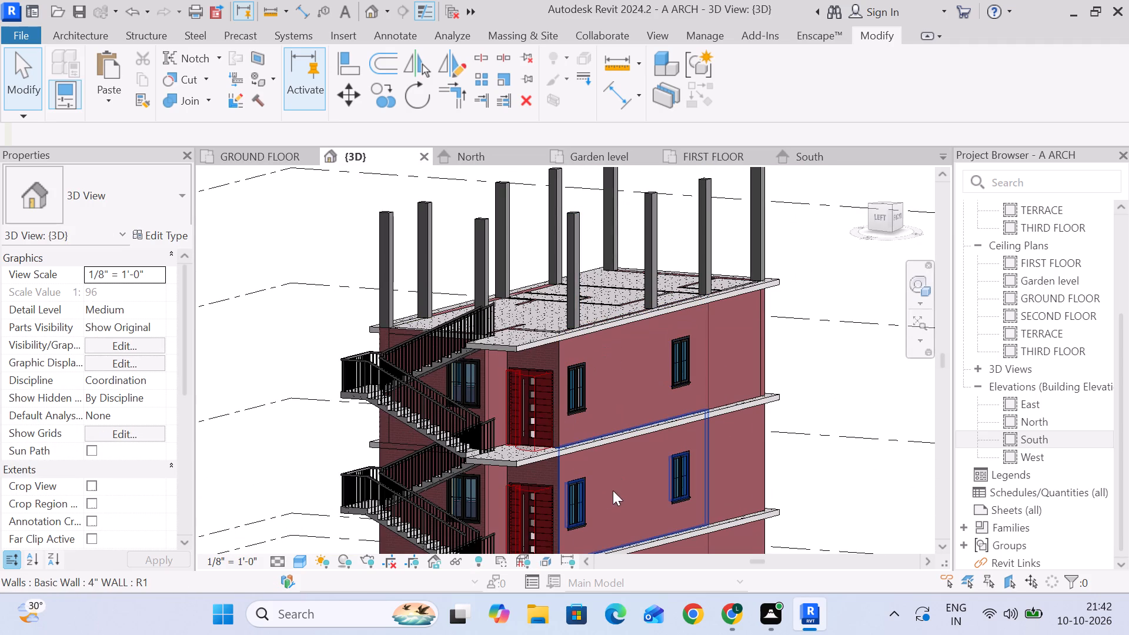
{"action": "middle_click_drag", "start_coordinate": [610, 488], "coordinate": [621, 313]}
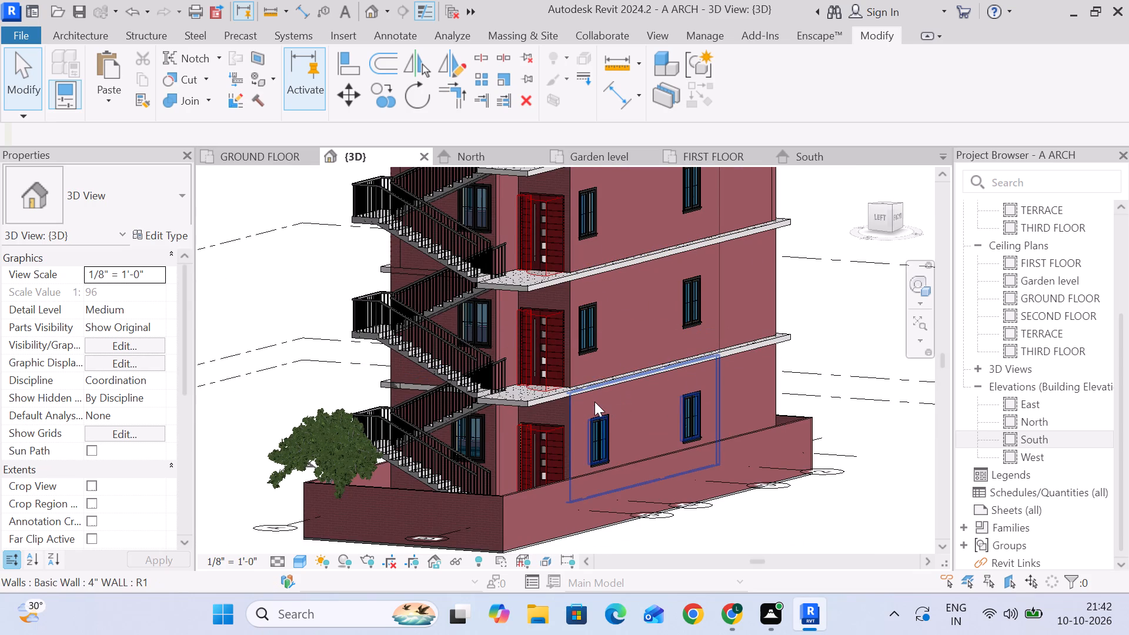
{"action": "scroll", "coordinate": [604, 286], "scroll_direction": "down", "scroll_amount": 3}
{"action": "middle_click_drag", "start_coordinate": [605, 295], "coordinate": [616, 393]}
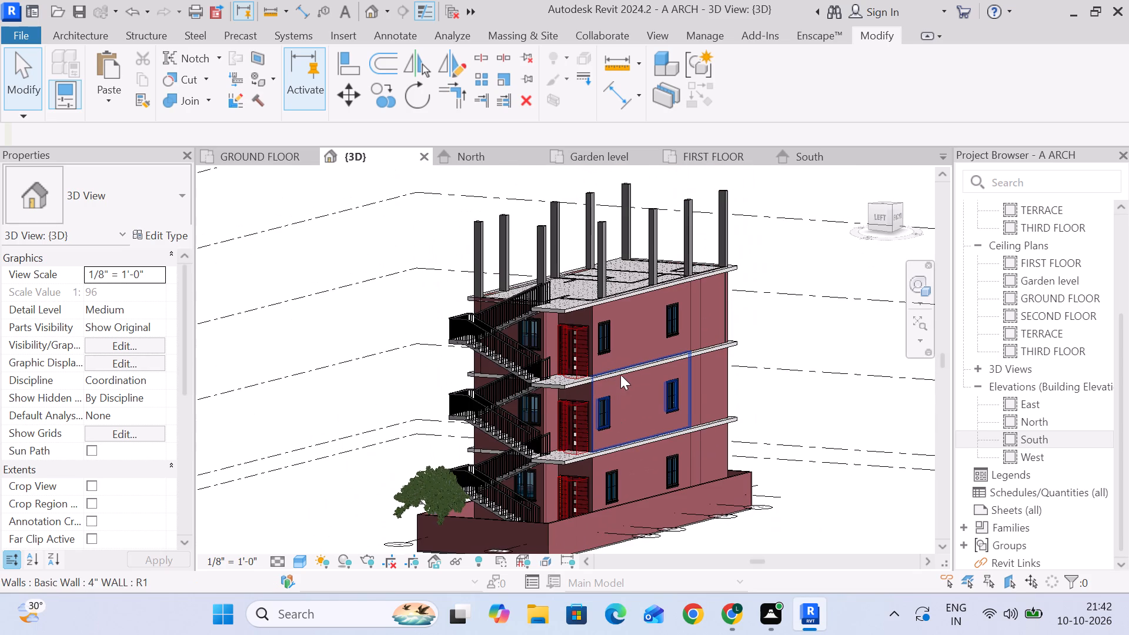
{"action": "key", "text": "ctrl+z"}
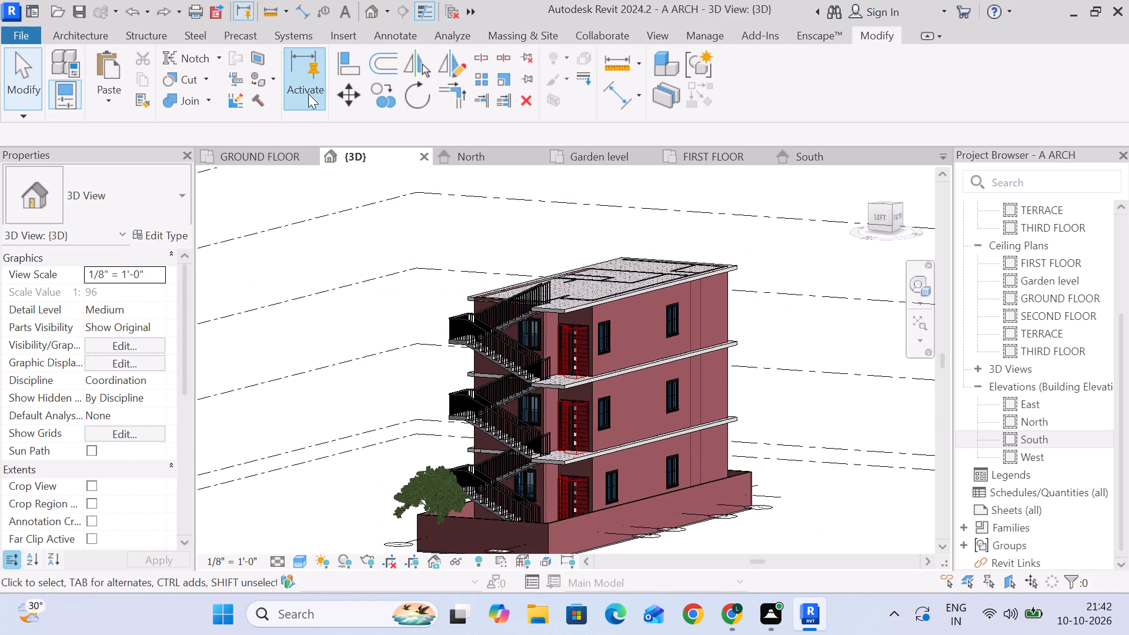
Paste the copied columns aligned to FIRST FLOOR, SECOND FLOOR and THIRD FLOOR, and unjoin the overlapping elements.
{"action": "left_click", "coordinate": [108, 94]}
{"action": "left_click", "coordinate": [146, 156]}
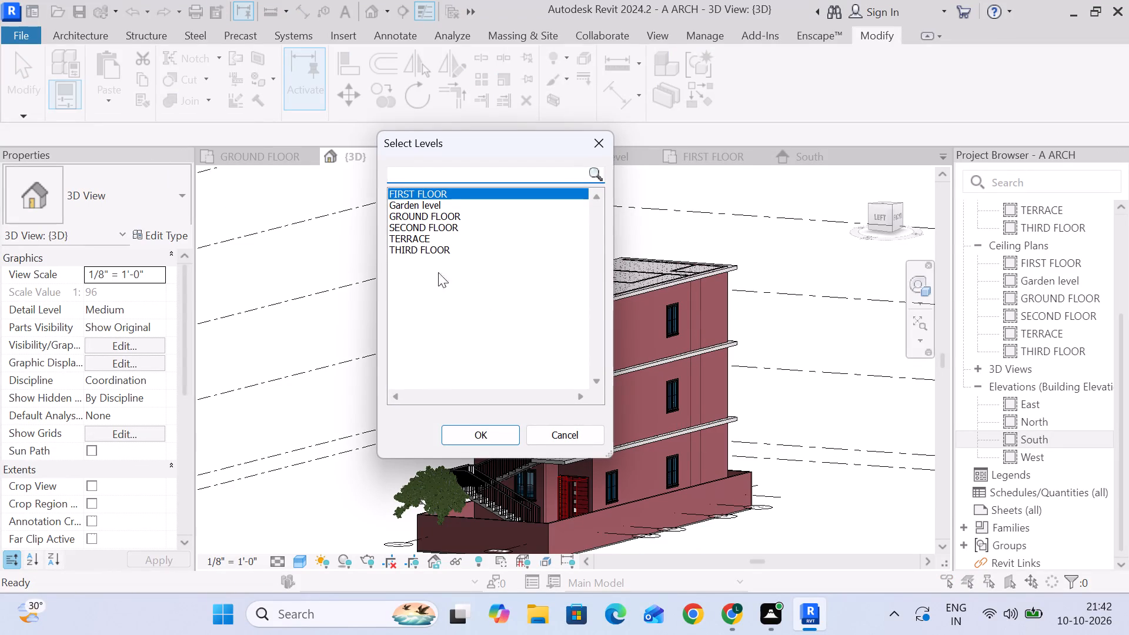
{"action": "left_click", "coordinate": [428, 225], "text": "ctrl"}
{"action": "left_click", "coordinate": [421, 236], "text": "ctrl"}
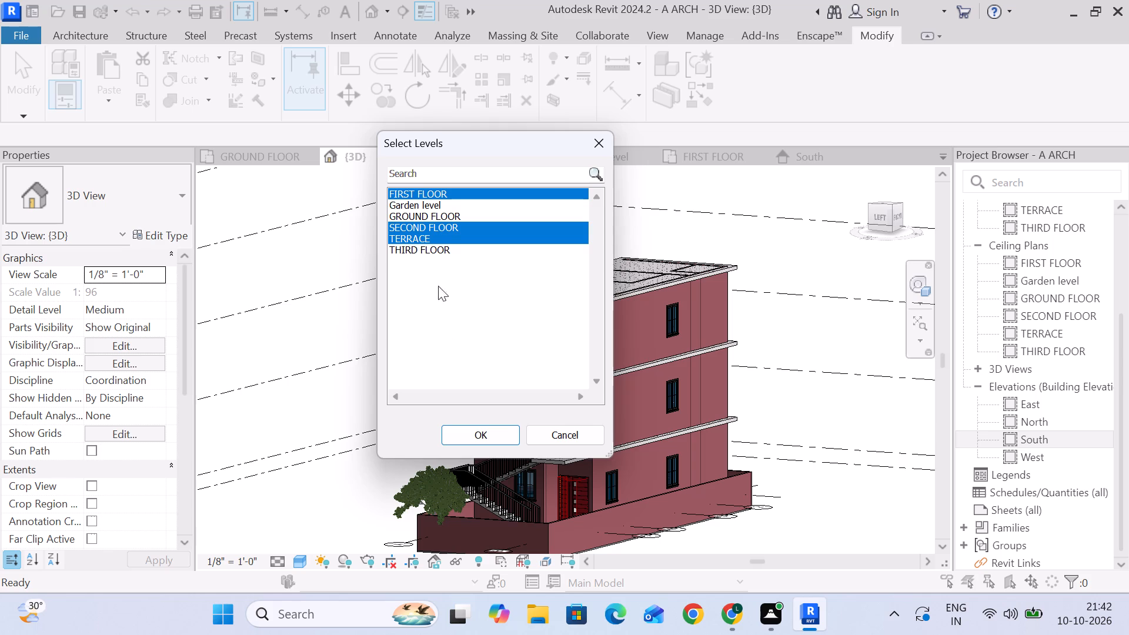
{"action": "left_click", "coordinate": [423, 236], "text": "ctrl"}
{"action": "left_click", "coordinate": [424, 245], "text": "ctrl"}
{"action": "left_click", "coordinate": [469, 438]}
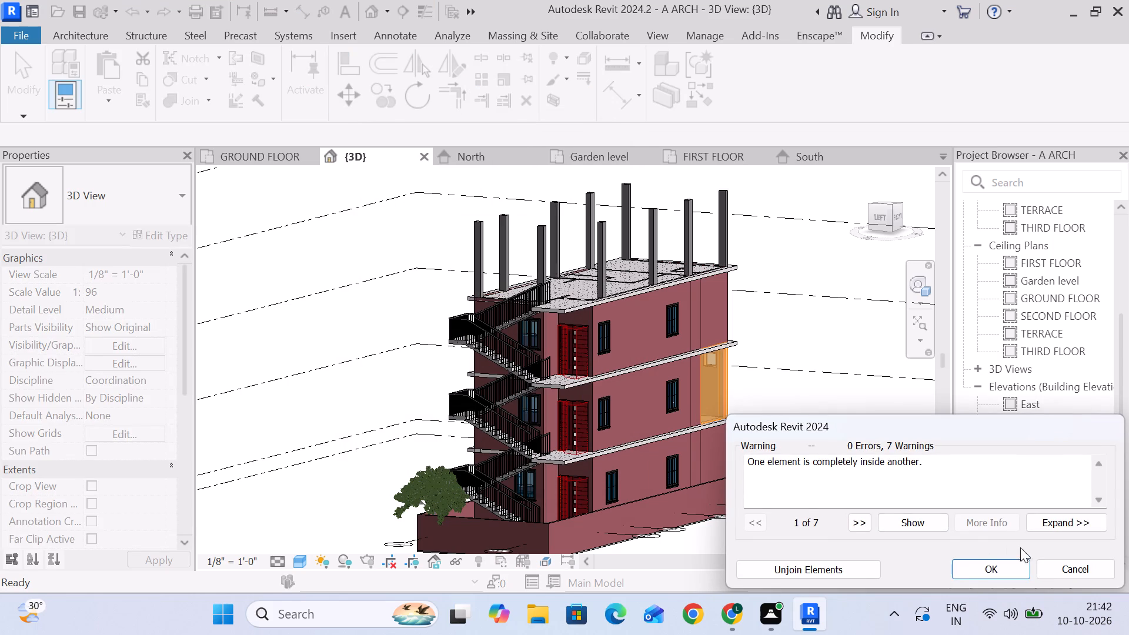
{"action": "left_click", "coordinate": [848, 566]}
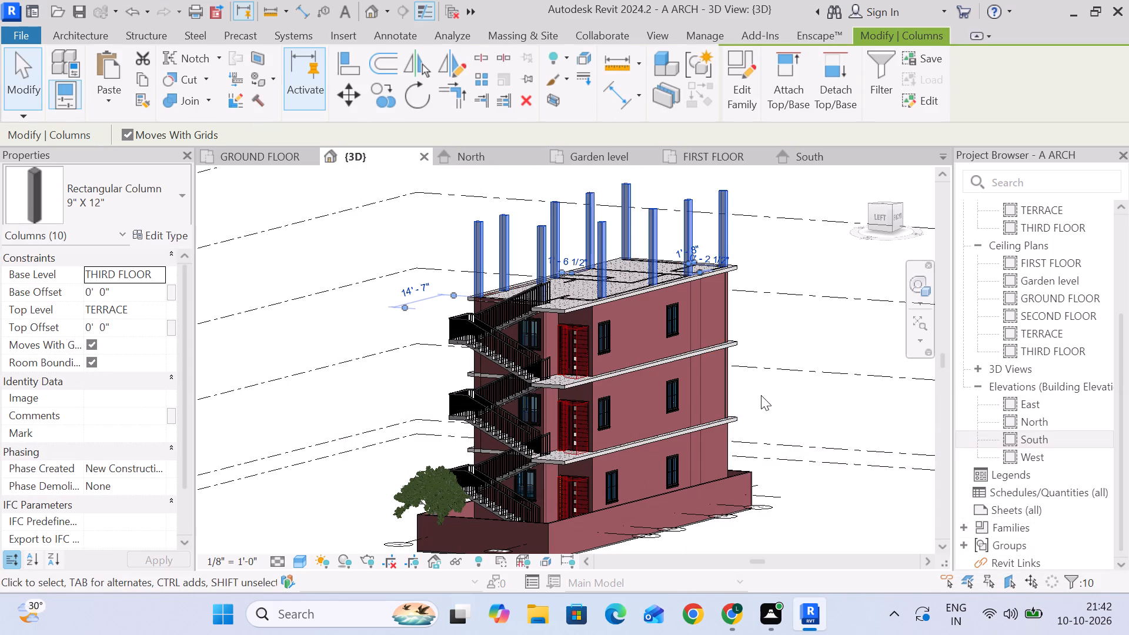
{"action": "key", "text": "Escape"}
{"action": "key", "text": "Escape"}
Examine the pasted 9" X 12" columns at the building corners between FIRST FLOOR and SECOND FLOOR from several sides in 3D.
{"action": "scroll", "coordinate": [725, 375], "scroll_direction": "up", "scroll_amount": 4}
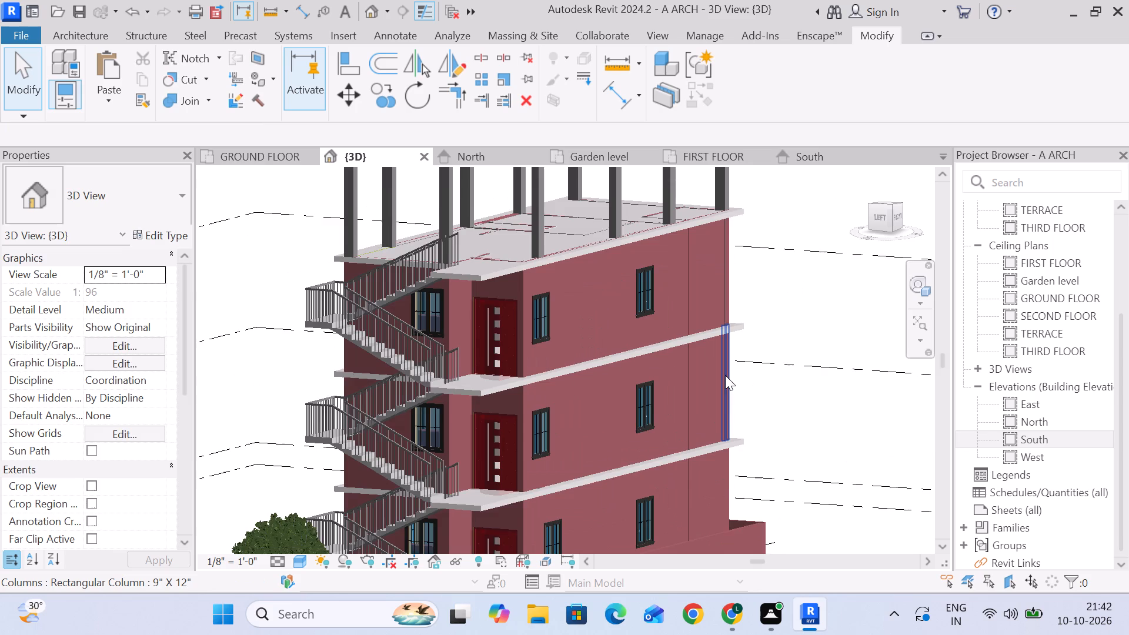
{"action": "left_click", "coordinate": [730, 375]}
{"action": "scroll", "coordinate": [791, 405], "scroll_direction": "up", "scroll_amount": 7}
{"action": "scroll", "coordinate": [796, 427], "scroll_direction": "down", "scroll_amount": 2}
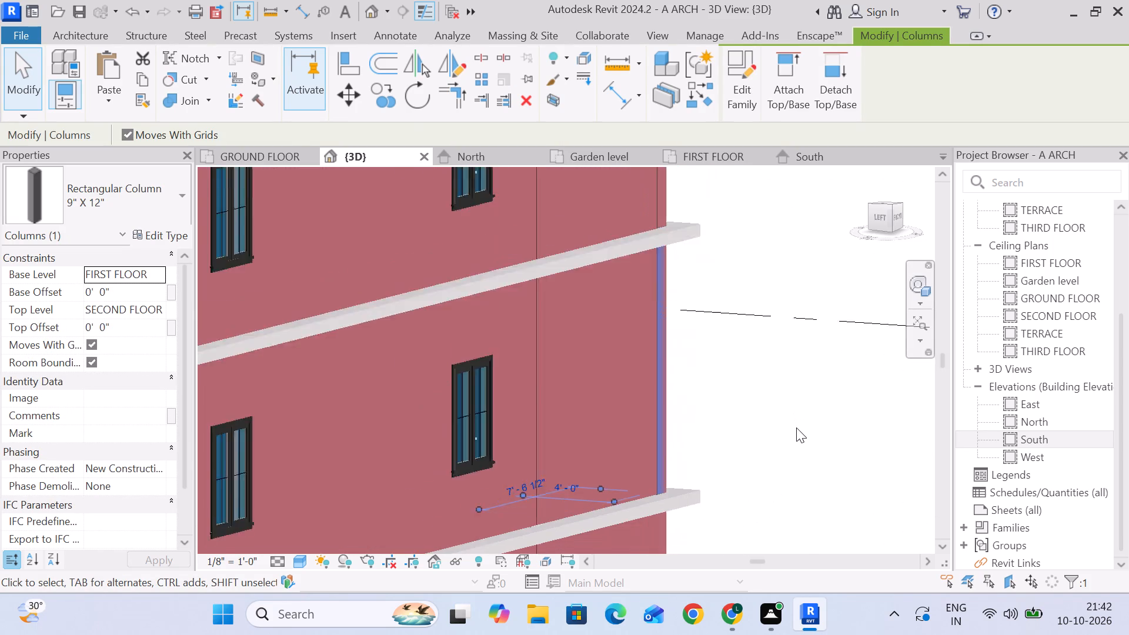
{"action": "scroll", "coordinate": [796, 427], "scroll_direction": "down", "scroll_amount": 2}
{"action": "middle_click_drag", "start_coordinate": [794, 427], "coordinate": [545, 432], "text": "shift"}
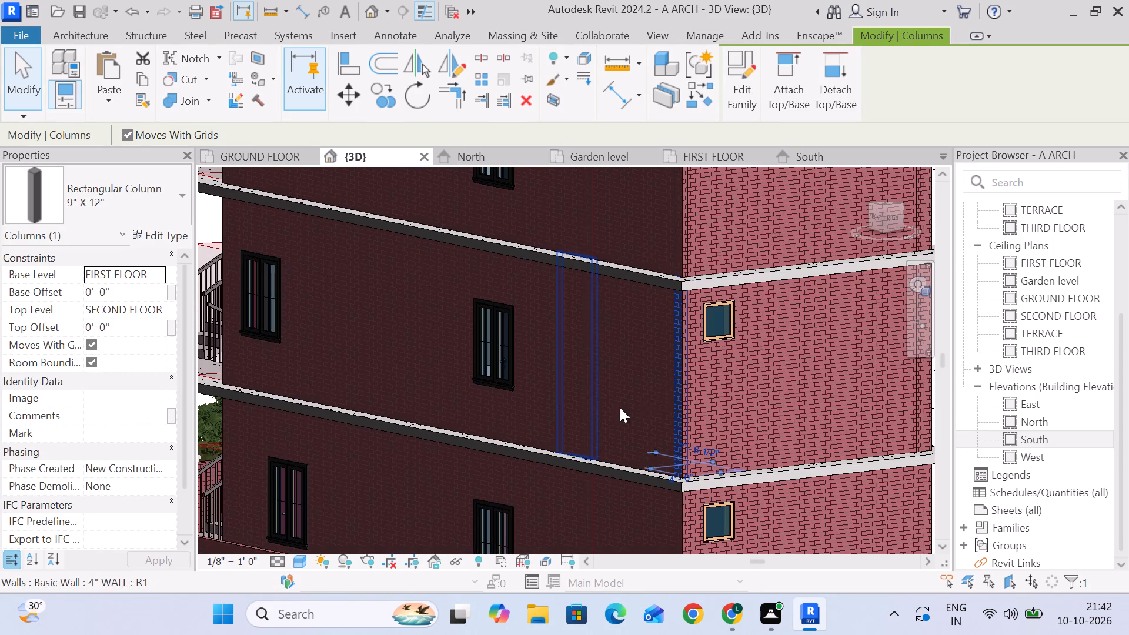
{"action": "middle_click_drag", "start_coordinate": [702, 405], "coordinate": [826, 407], "text": "shift"}
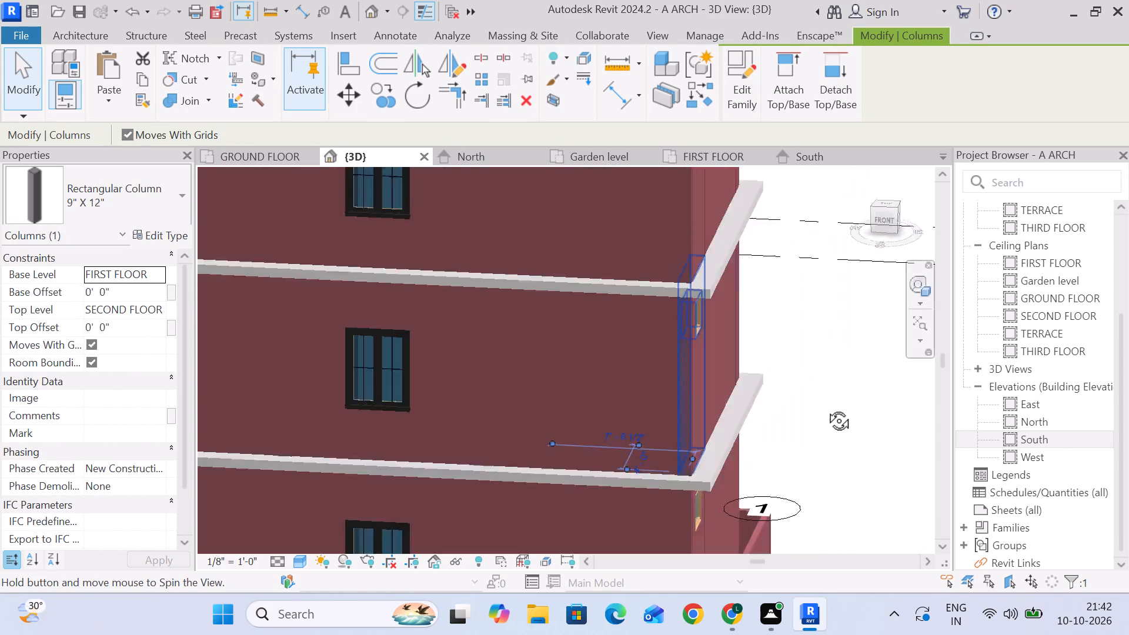
{"action": "middle_click_drag", "start_coordinate": [826, 407], "coordinate": [811, 399], "text": "shift"}
{"action": "left_click", "coordinate": [813, 384]}
{"action": "left_click", "coordinate": [693, 383]}
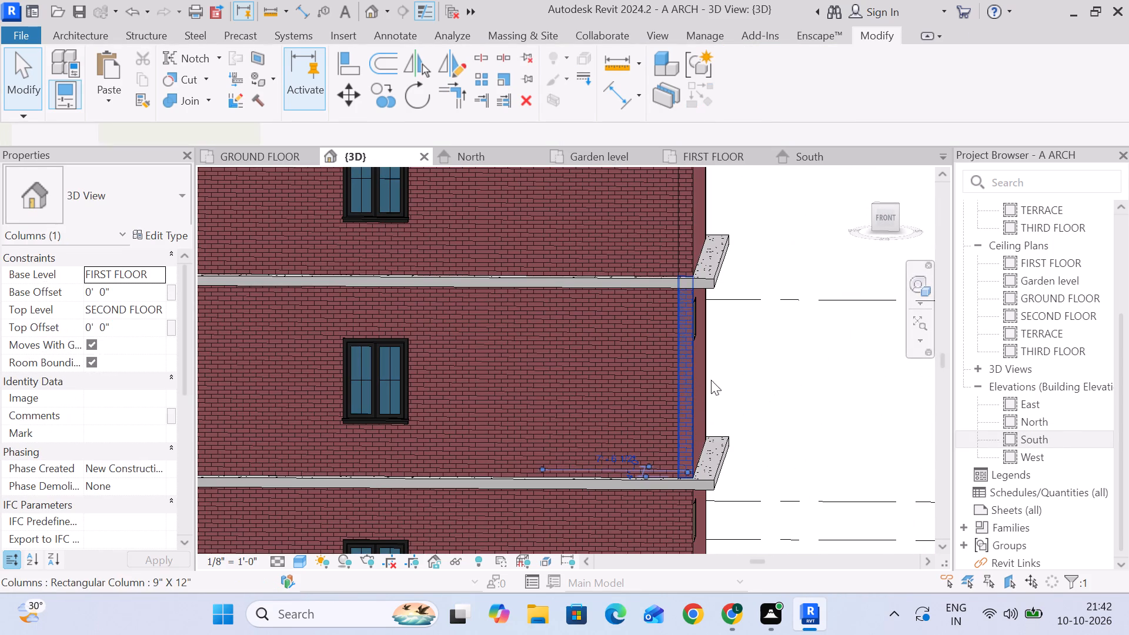
{"action": "middle_click_drag", "start_coordinate": [846, 376], "coordinate": [636, 385], "text": "shift"}
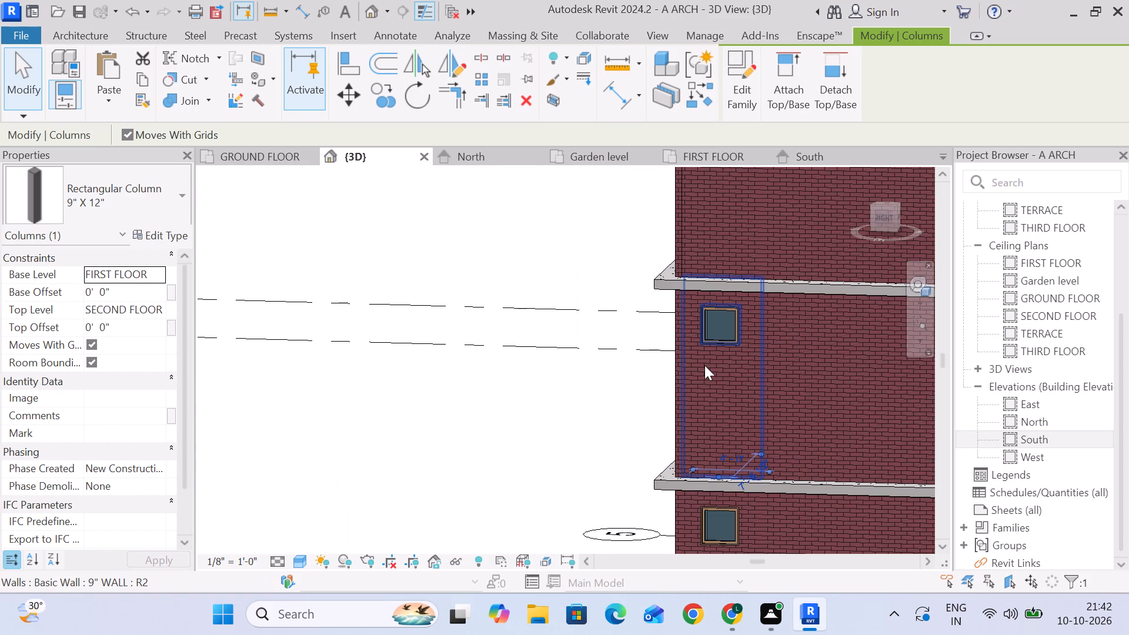
{"action": "scroll", "coordinate": [766, 370], "scroll_direction": "down", "scroll_amount": 4}
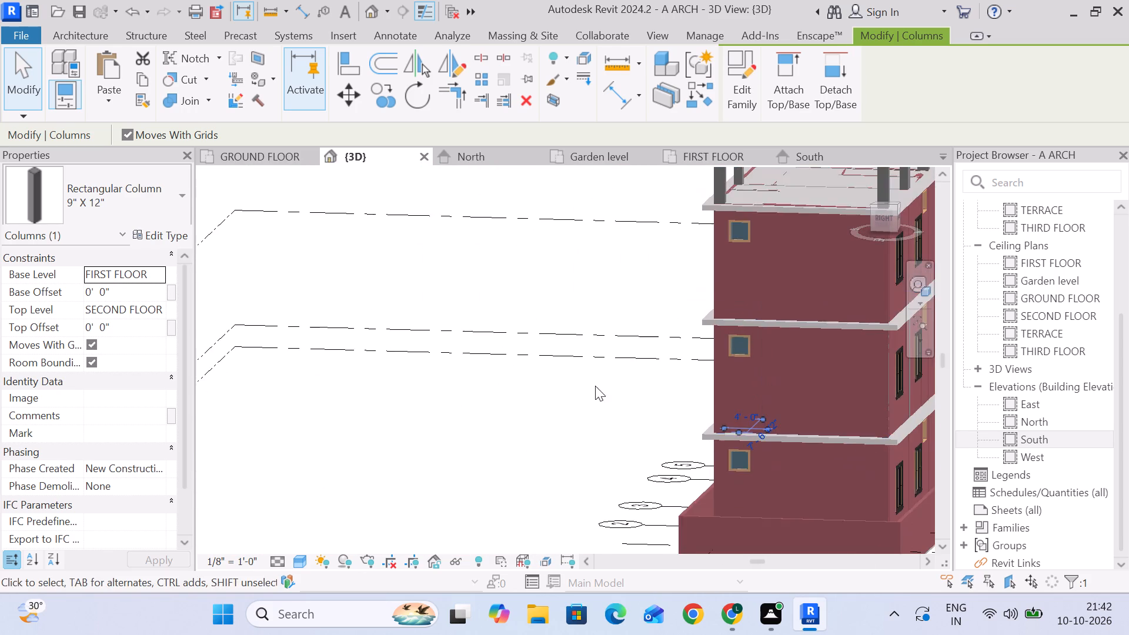
{"action": "scroll", "coordinate": [550, 386], "scroll_direction": "down", "scroll_amount": 2}
{"action": "middle_click_drag", "start_coordinate": [550, 386], "coordinate": [742, 412], "text": "shift"}
{"action": "left_click", "coordinate": [807, 406]}
{"action": "middle_click_drag", "start_coordinate": [809, 420], "coordinate": [808, 377]}
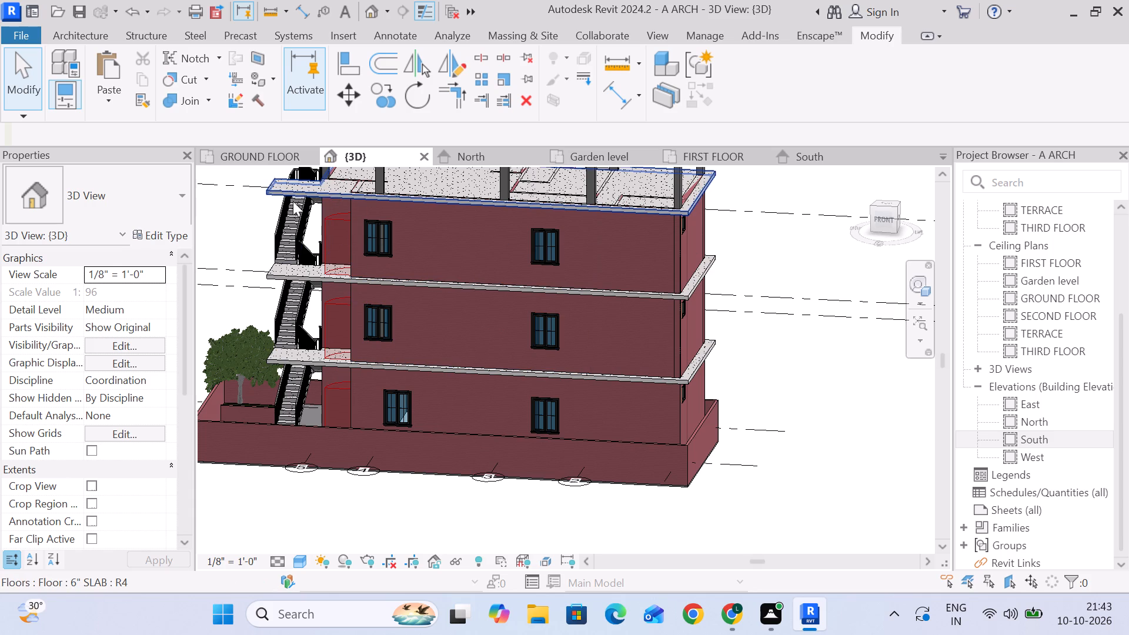
On the FIRST FLOOR plan, move the w1 casement window overlapping the column about 2'-6" along its wall onto the underlaid window outline.
{"action": "left_click", "coordinate": [704, 158]}
{"action": "scroll", "coordinate": [485, 378], "scroll_direction": "up", "scroll_amount": 14}
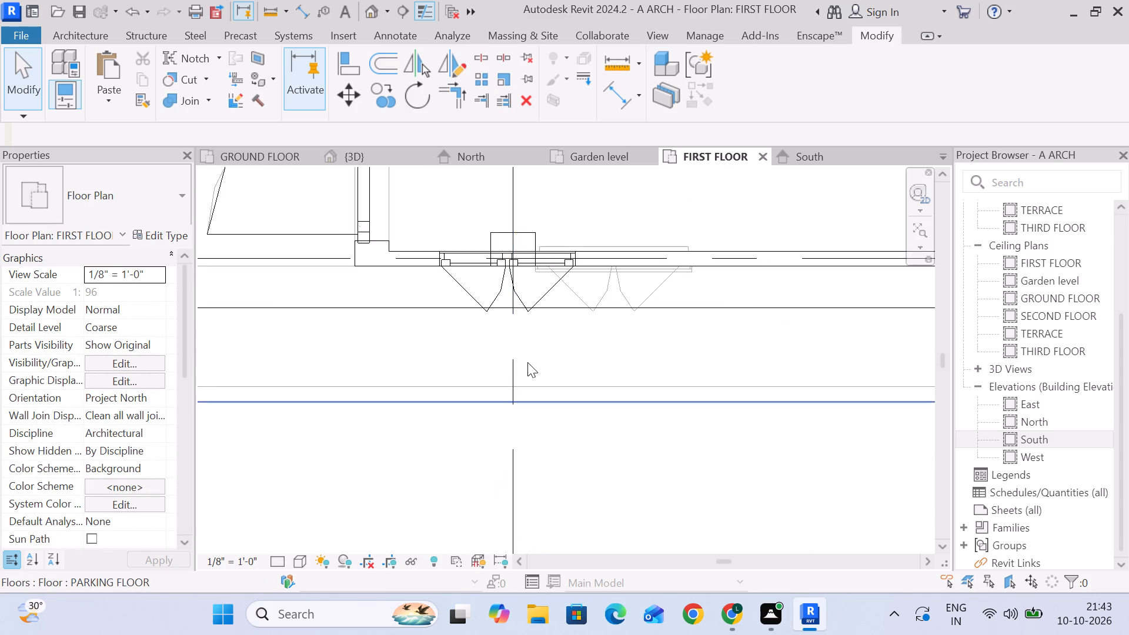
{"action": "scroll", "coordinate": [563, 351], "scroll_direction": "up", "scroll_amount": 1}
{"action": "middle_click_drag", "start_coordinate": [564, 351], "coordinate": [528, 442]}
{"action": "left_click", "coordinate": [542, 342]}
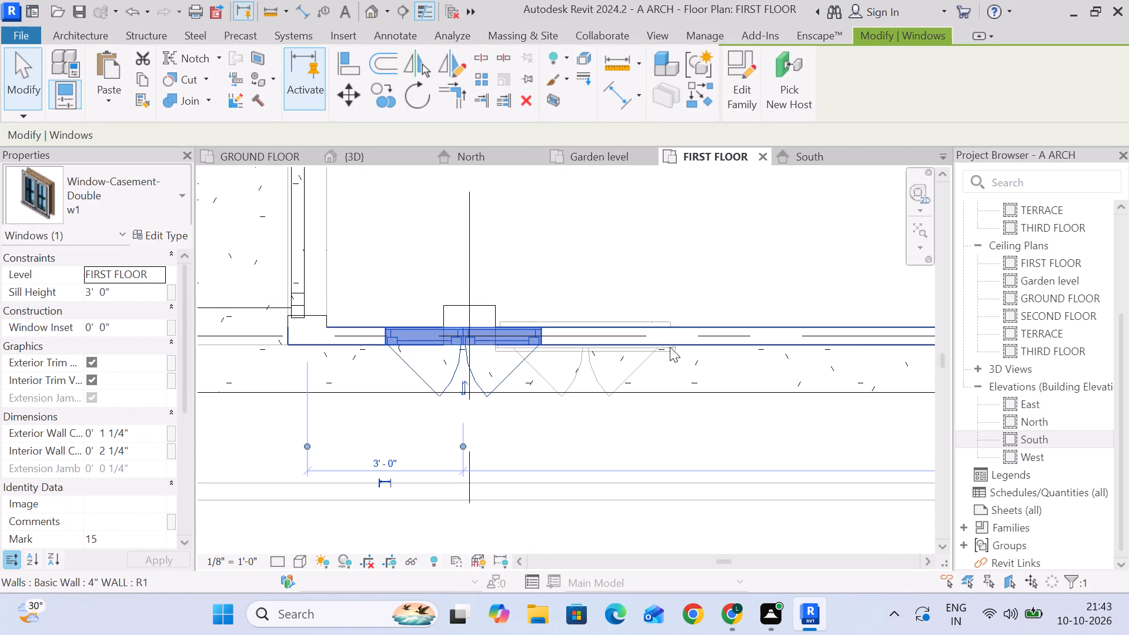
{"action": "middle_click_drag", "start_coordinate": [726, 382], "coordinate": [689, 377]}
{"action": "left_click", "coordinate": [349, 94]}
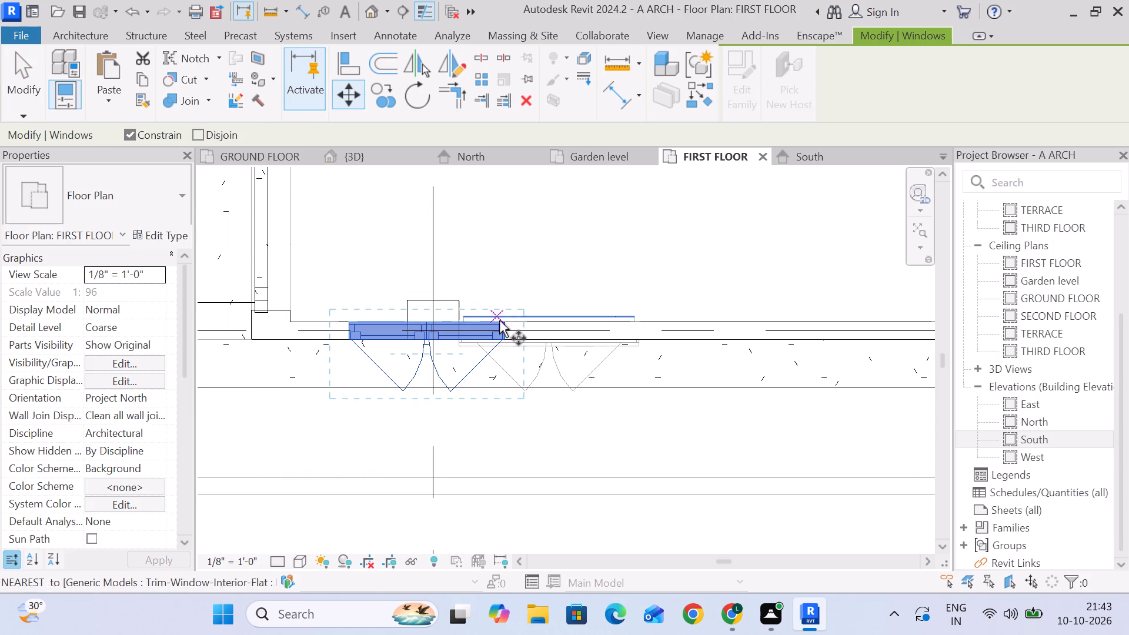
{"action": "scroll", "coordinate": [510, 317], "scroll_direction": "up", "scroll_amount": 7}
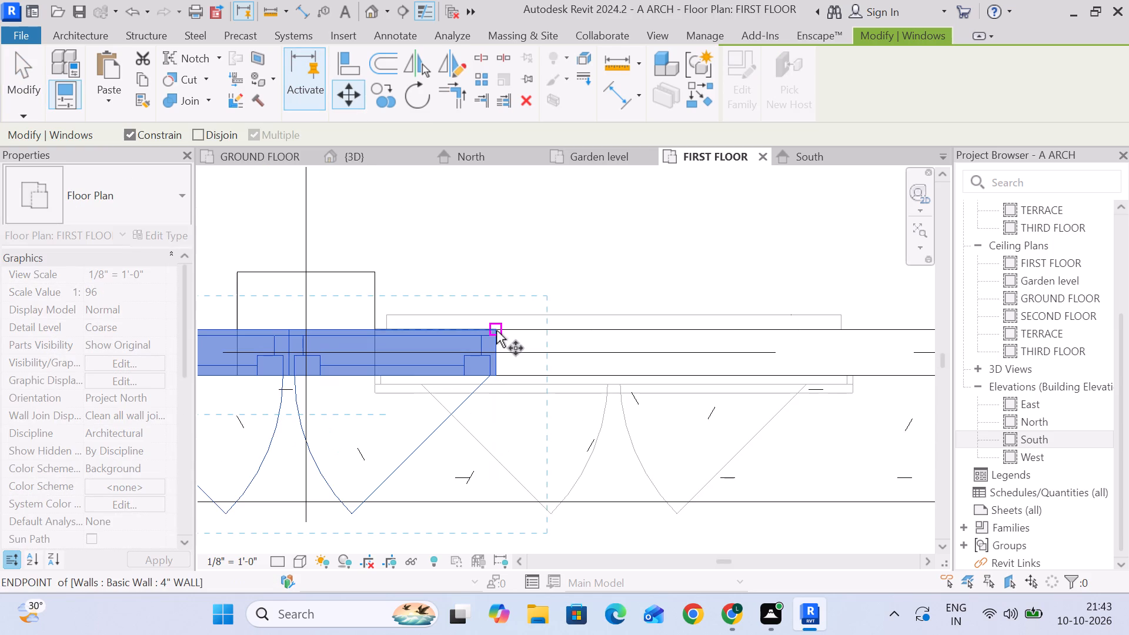
{"action": "left_click", "coordinate": [494, 330]}
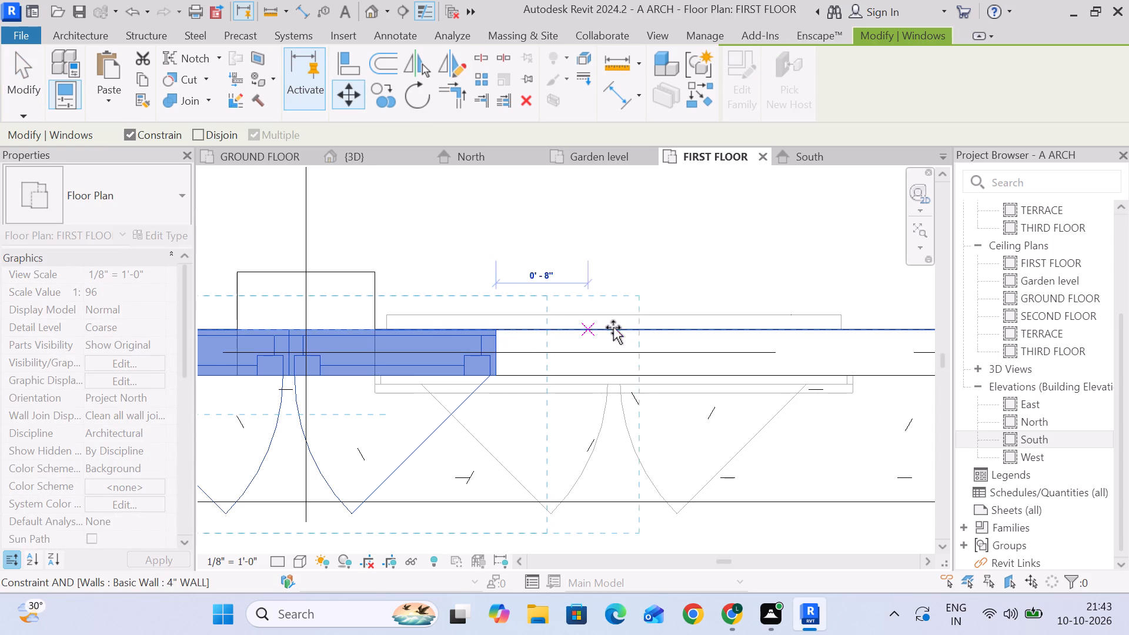
{"action": "left_click", "coordinate": [839, 328]}
{"action": "scroll", "coordinate": [720, 336], "scroll_direction": "down", "scroll_amount": 6}
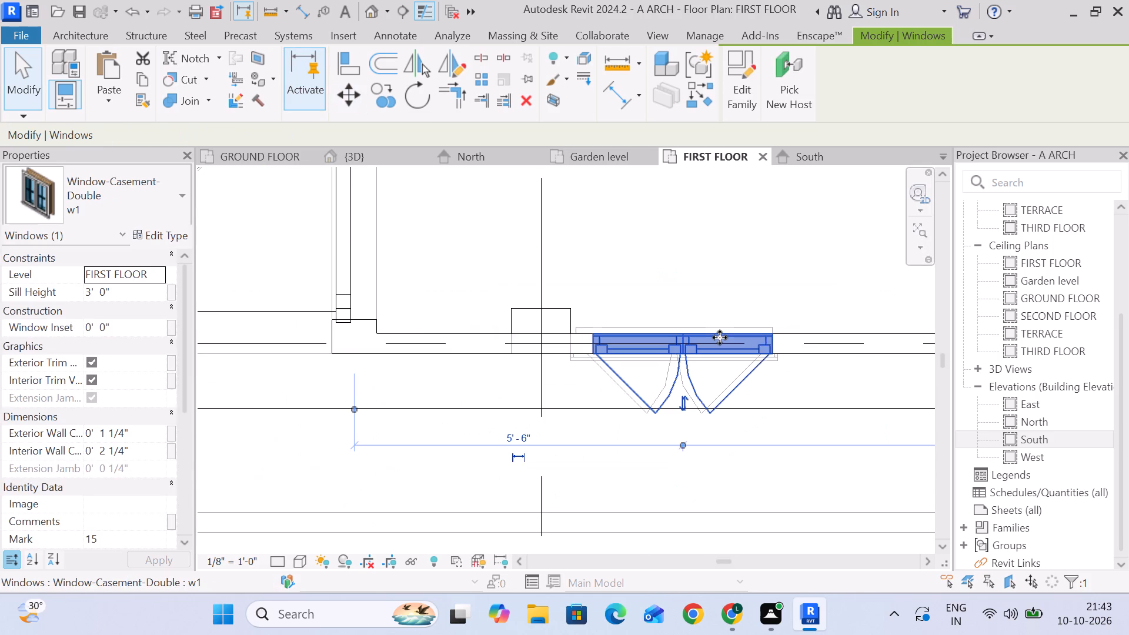
{"action": "key", "text": "Escape"}
{"action": "key", "text": "Escape"}
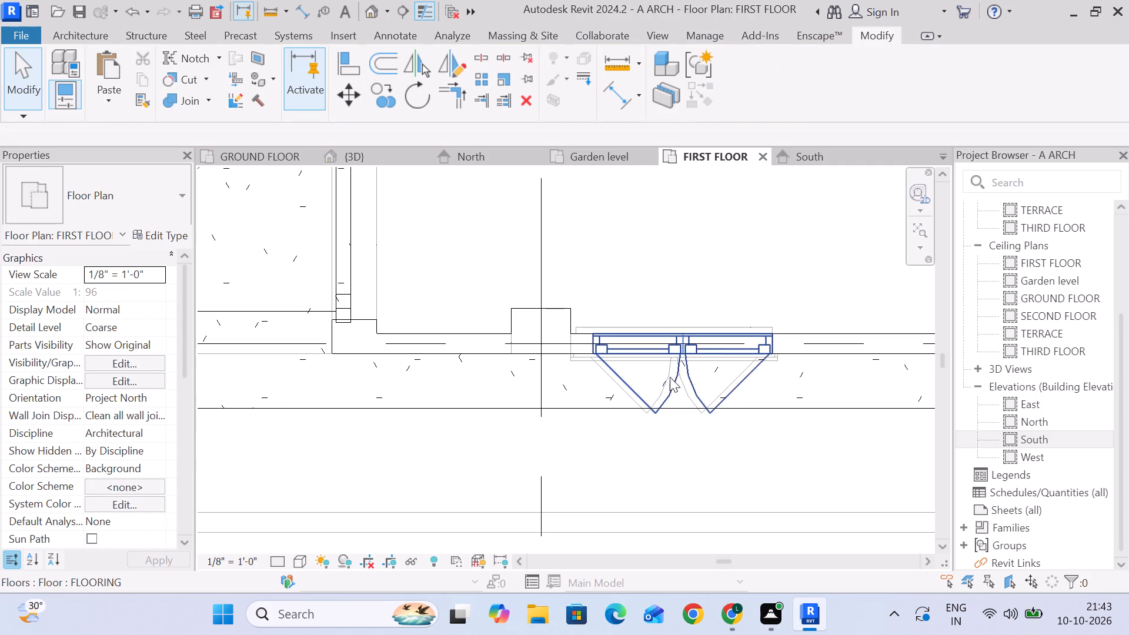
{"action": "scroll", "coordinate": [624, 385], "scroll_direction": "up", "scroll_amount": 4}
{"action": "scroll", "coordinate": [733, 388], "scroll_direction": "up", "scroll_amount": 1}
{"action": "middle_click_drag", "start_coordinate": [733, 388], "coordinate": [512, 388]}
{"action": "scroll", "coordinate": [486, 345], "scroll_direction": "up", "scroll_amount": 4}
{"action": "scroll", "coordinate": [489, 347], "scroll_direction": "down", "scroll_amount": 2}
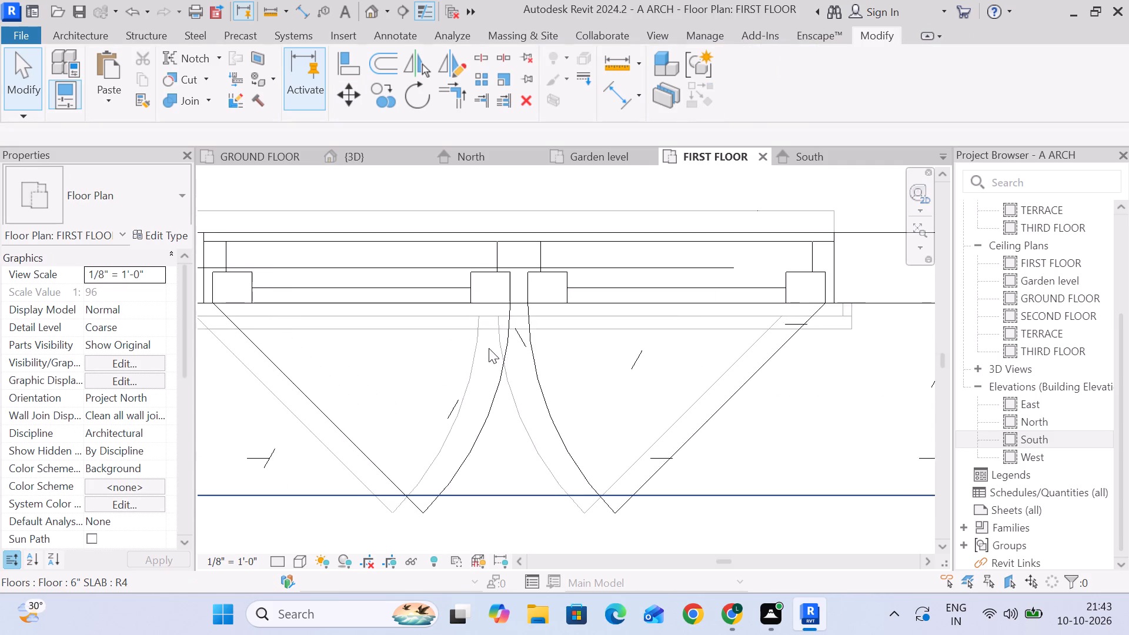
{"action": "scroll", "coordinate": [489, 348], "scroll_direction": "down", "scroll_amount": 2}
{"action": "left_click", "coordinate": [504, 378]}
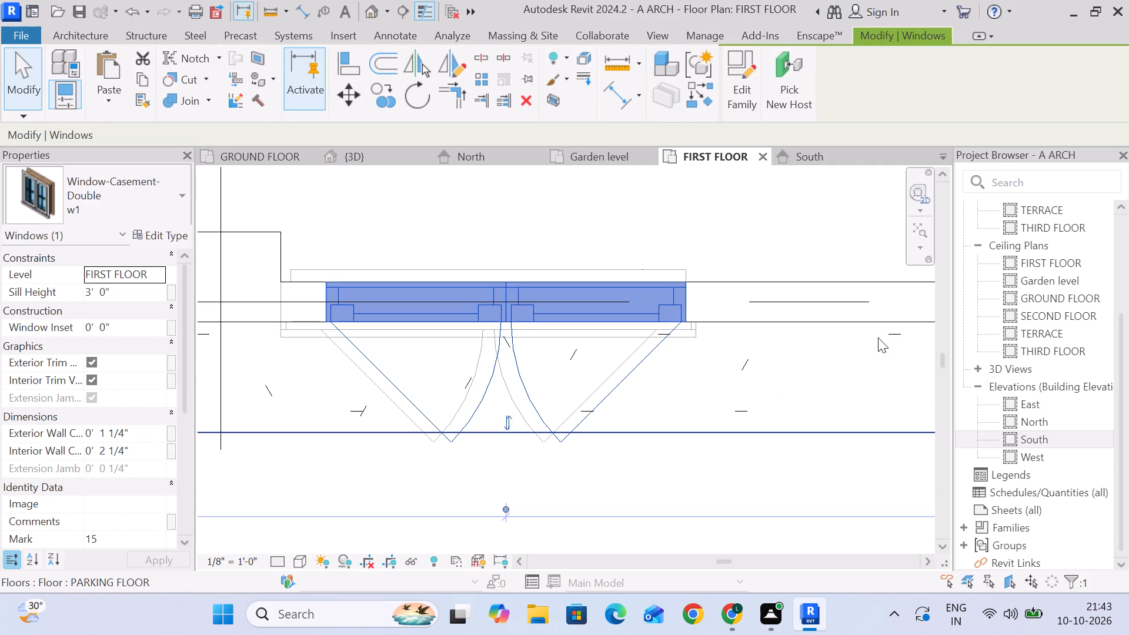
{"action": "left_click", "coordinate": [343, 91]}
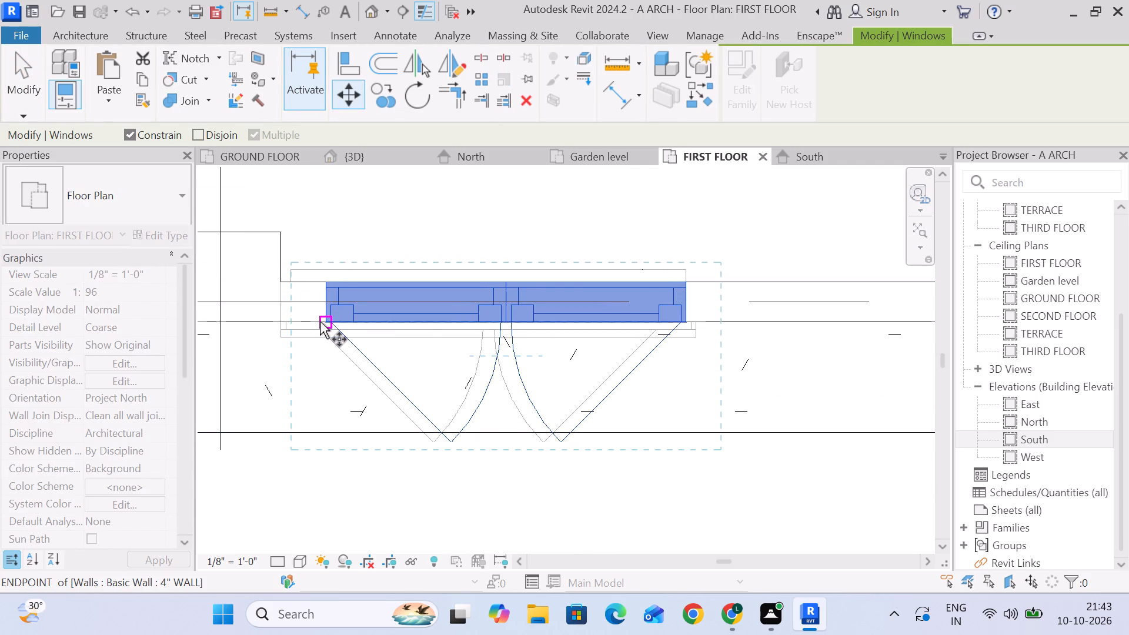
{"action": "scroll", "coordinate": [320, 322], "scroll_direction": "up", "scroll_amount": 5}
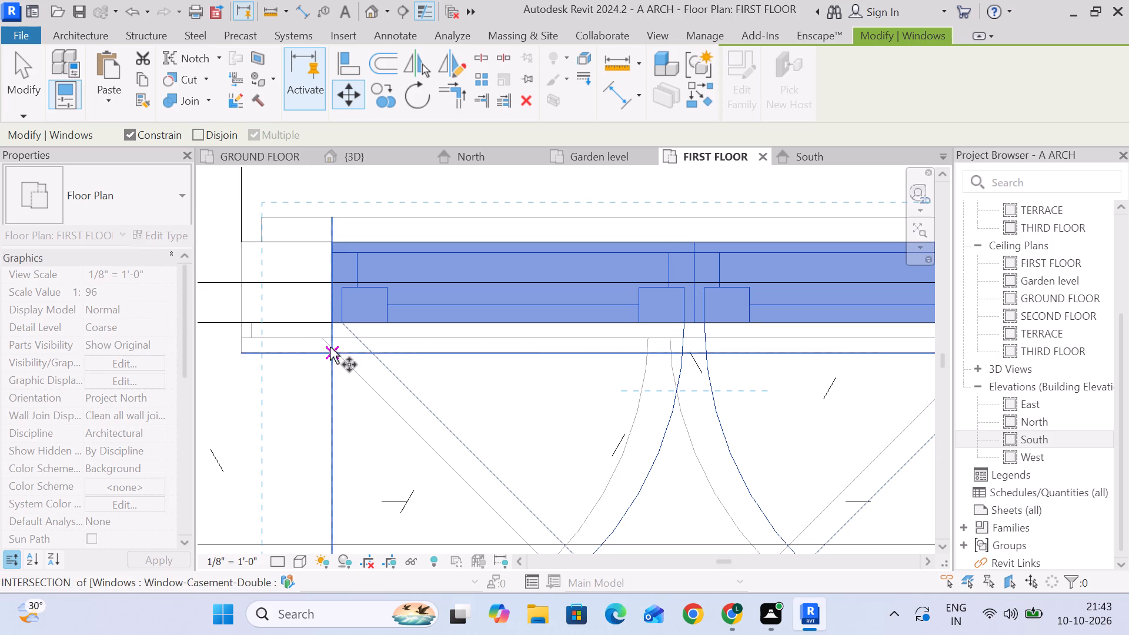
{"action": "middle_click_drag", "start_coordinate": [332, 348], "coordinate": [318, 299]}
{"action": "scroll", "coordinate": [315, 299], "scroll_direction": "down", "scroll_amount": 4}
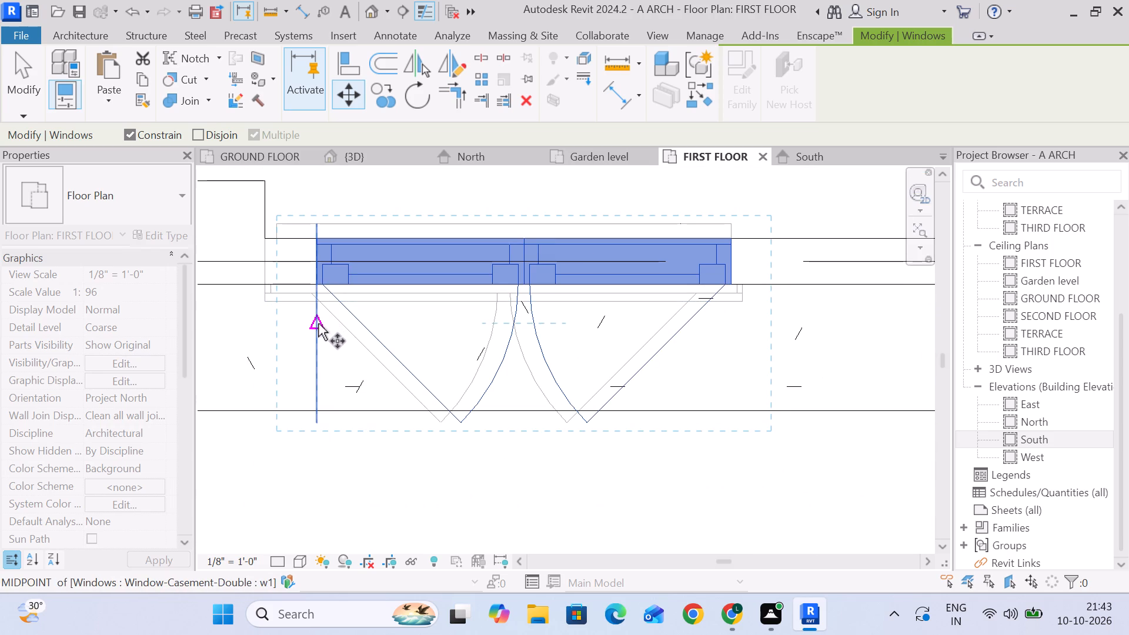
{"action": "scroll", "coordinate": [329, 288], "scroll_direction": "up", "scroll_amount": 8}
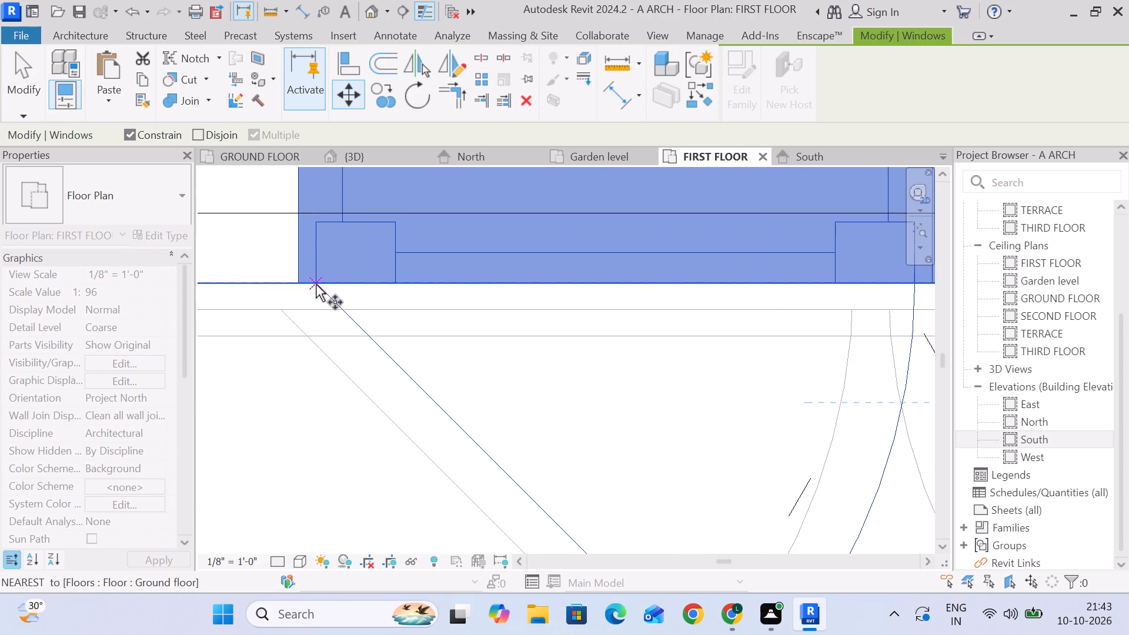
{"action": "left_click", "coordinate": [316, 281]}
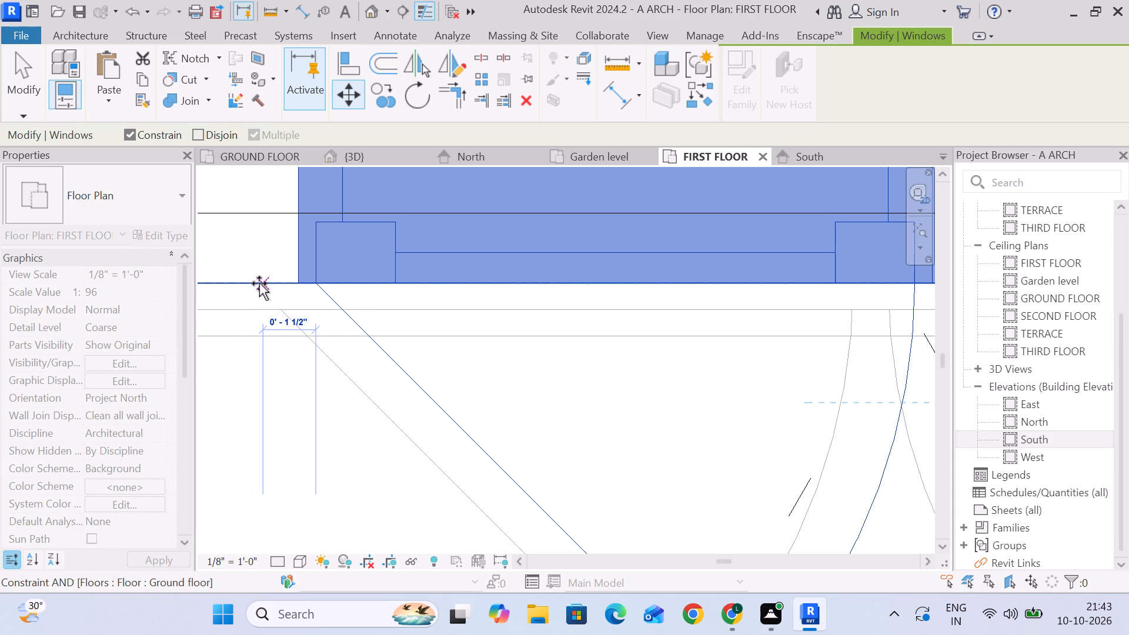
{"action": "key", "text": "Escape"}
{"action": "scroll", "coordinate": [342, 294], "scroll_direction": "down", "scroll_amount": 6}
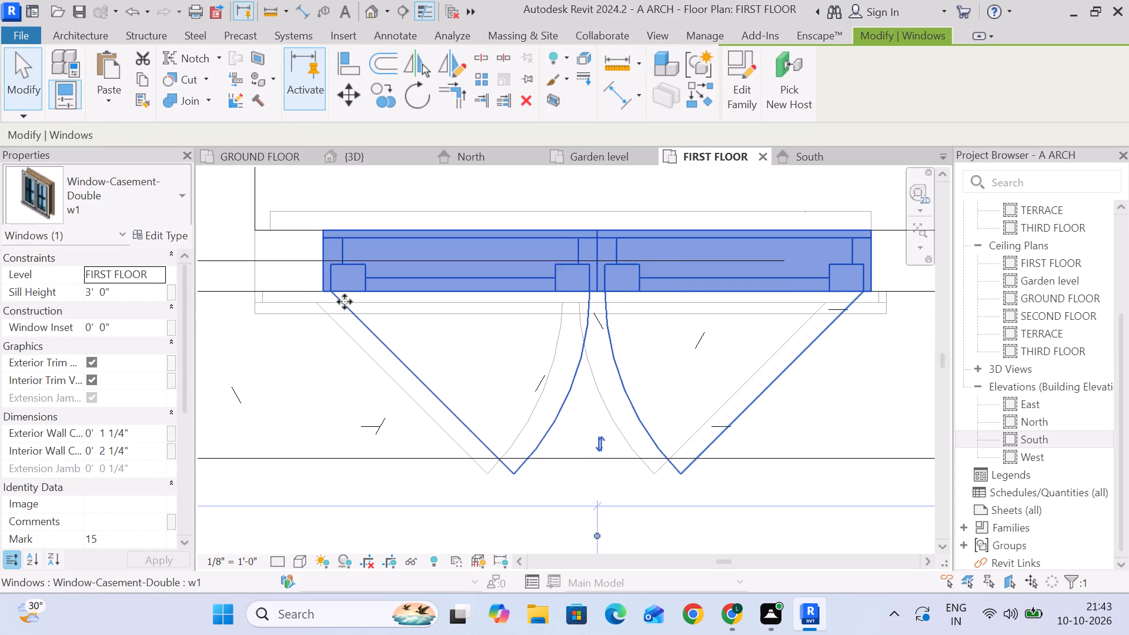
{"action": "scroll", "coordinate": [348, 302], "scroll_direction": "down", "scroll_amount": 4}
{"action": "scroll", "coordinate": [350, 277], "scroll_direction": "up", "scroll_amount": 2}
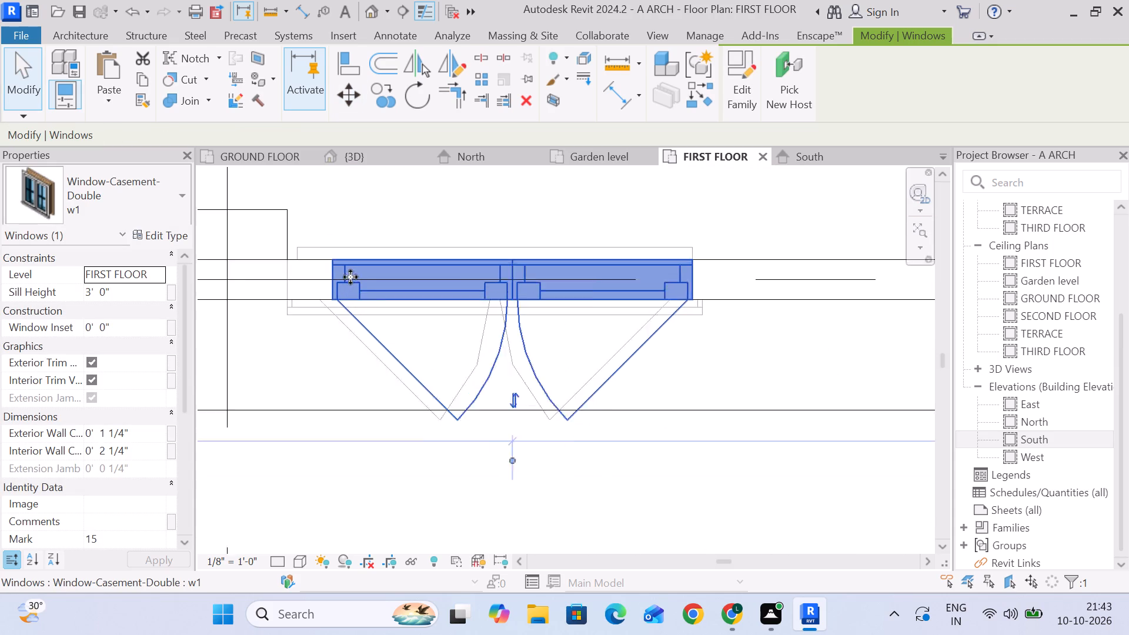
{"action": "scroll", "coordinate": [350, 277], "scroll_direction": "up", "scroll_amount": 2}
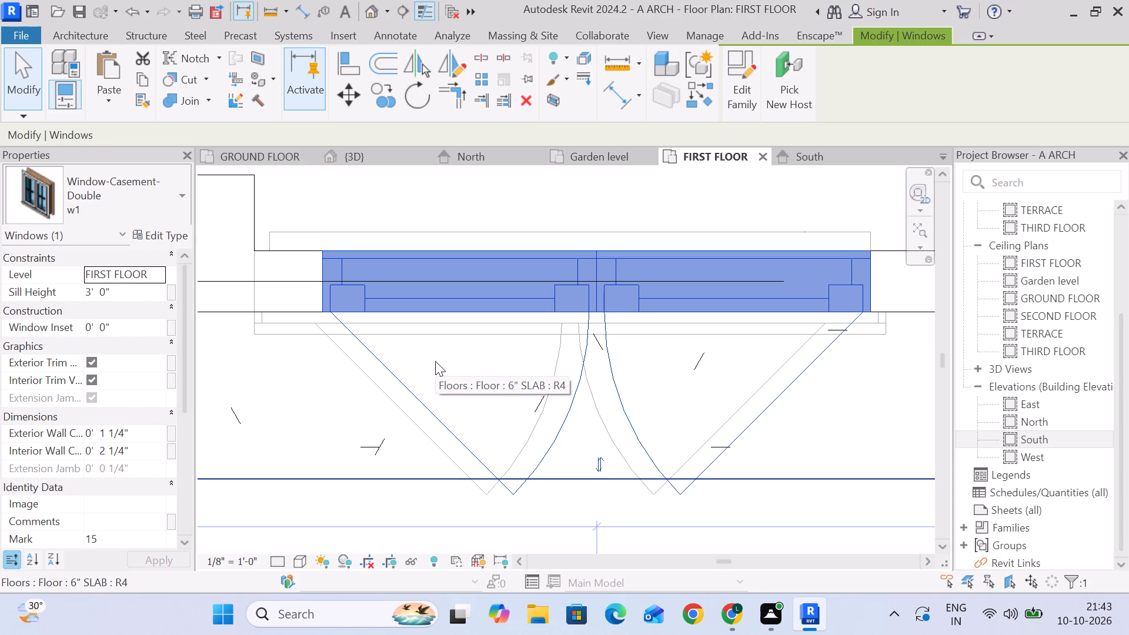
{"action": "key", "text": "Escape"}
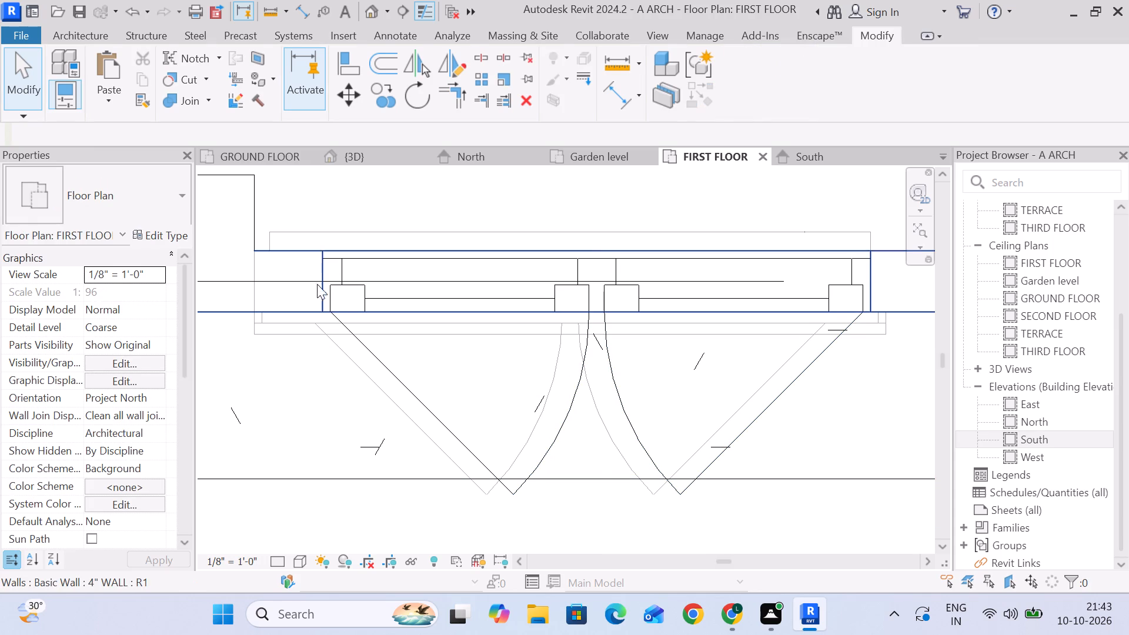
Nudge the moved w1 window toward the column until its sashes line up with the underlaid window, about 5'-4 1/4" from the wall reference.
{"action": "left_click", "coordinate": [356, 286]}
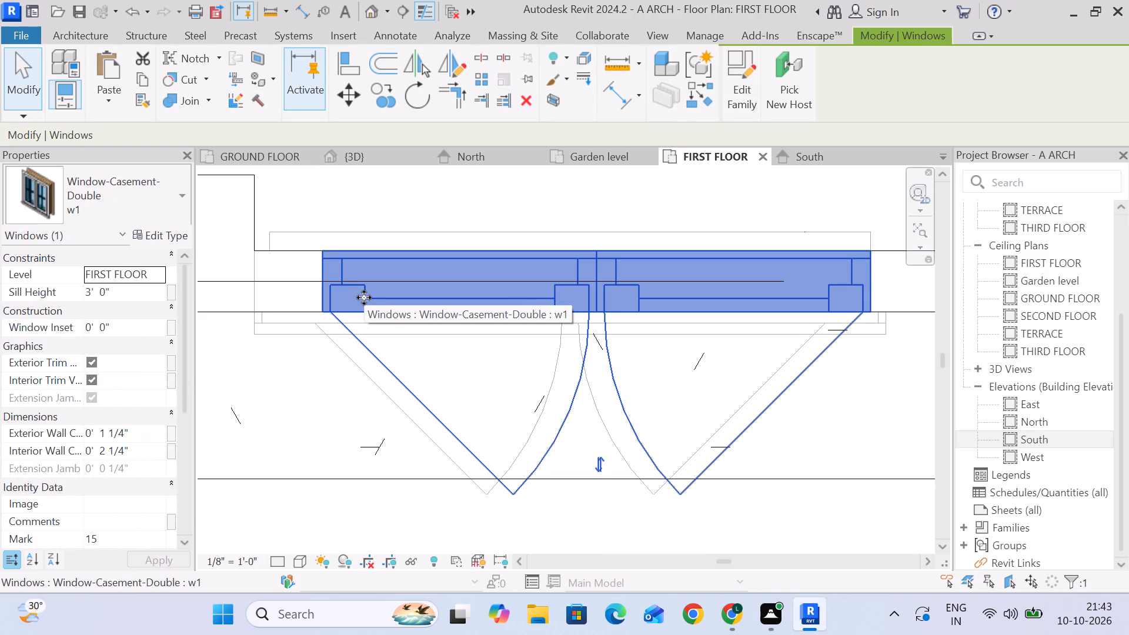
{"action": "key", "text": "Left"}
{"action": "key", "text": "Left"}
{"action": "key", "text": "Left"}
{"action": "key", "text": "Left"}
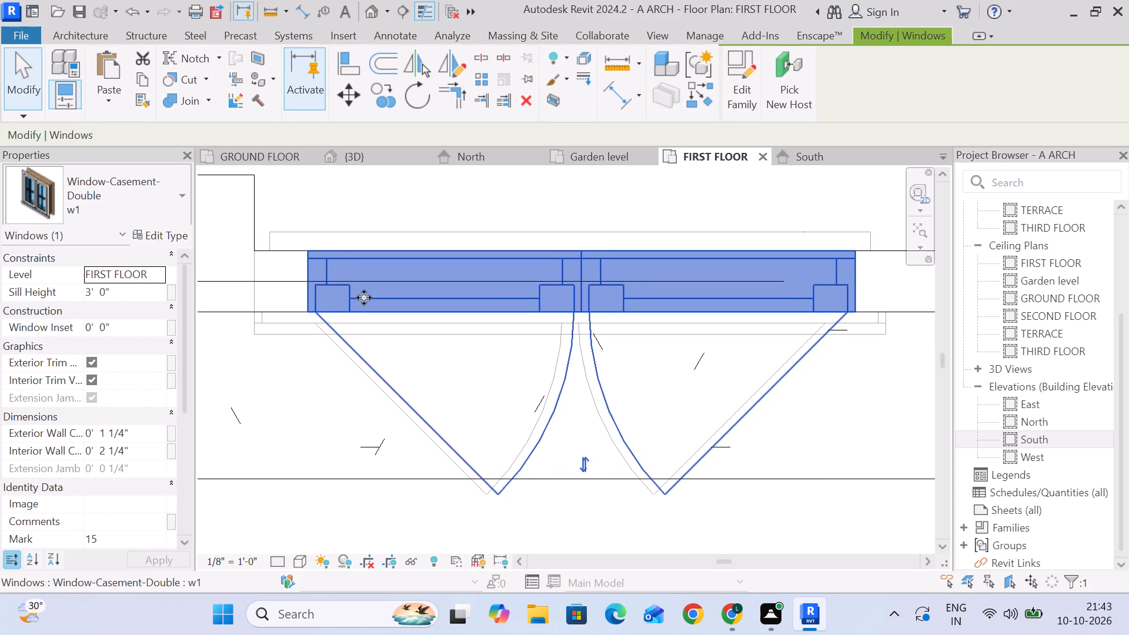
{"action": "key", "text": "Left"}
{"action": "key", "text": "Left"}
{"action": "key", "text": "Left"}
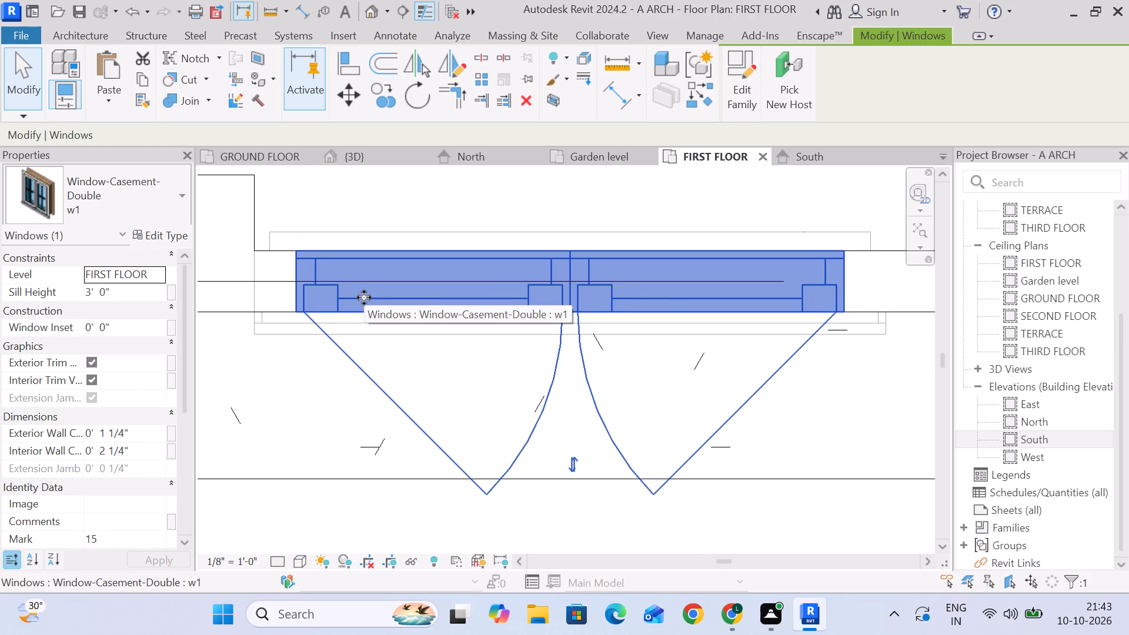
Examine both ends of the nudged w1 window for alignment with the underlaid window outline on the FIRST FLOOR plan.
{"action": "scroll", "coordinate": [430, 386], "scroll_direction": "up", "scroll_amount": 6}
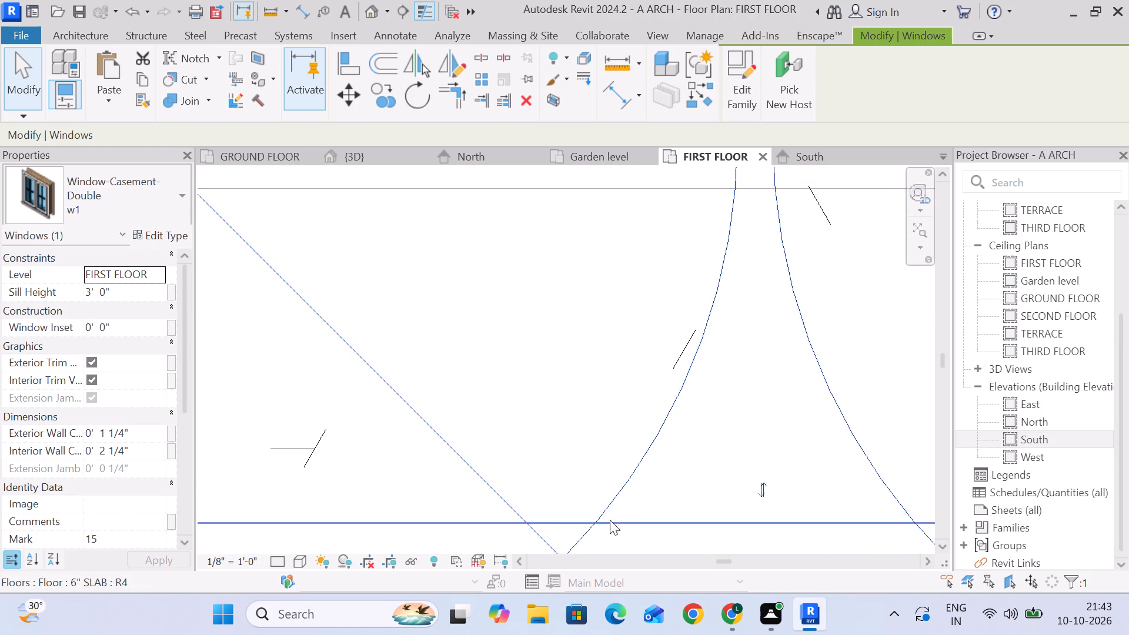
{"action": "middle_click_drag", "start_coordinate": [610, 519], "coordinate": [559, 408]}
{"action": "scroll", "coordinate": [559, 406], "scroll_direction": "down", "scroll_amount": 13}
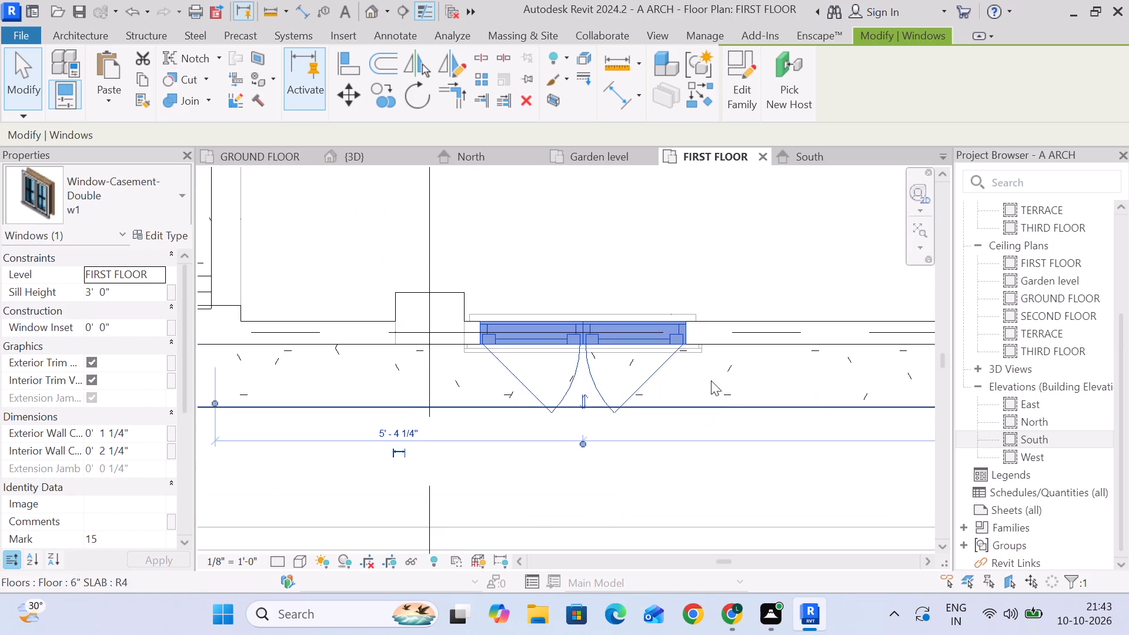
{"action": "scroll", "coordinate": [694, 344], "scroll_direction": "up", "scroll_amount": 3}
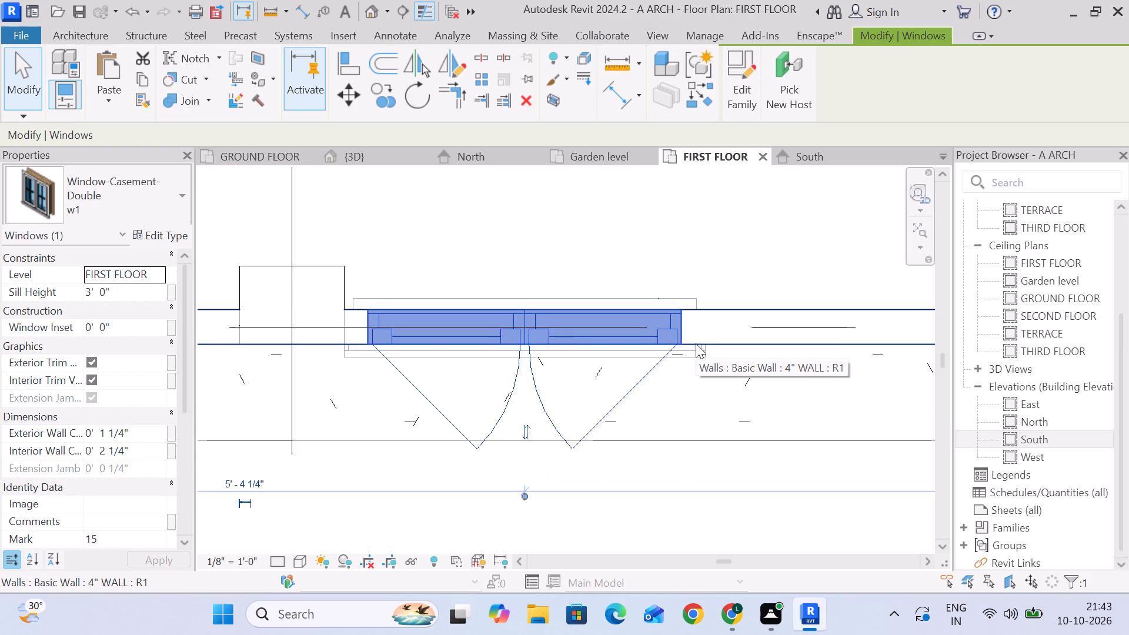
{"action": "scroll", "coordinate": [696, 343], "scroll_direction": "down", "scroll_amount": 3}
{"action": "scroll", "coordinate": [694, 336], "scroll_direction": "up", "scroll_amount": 4}
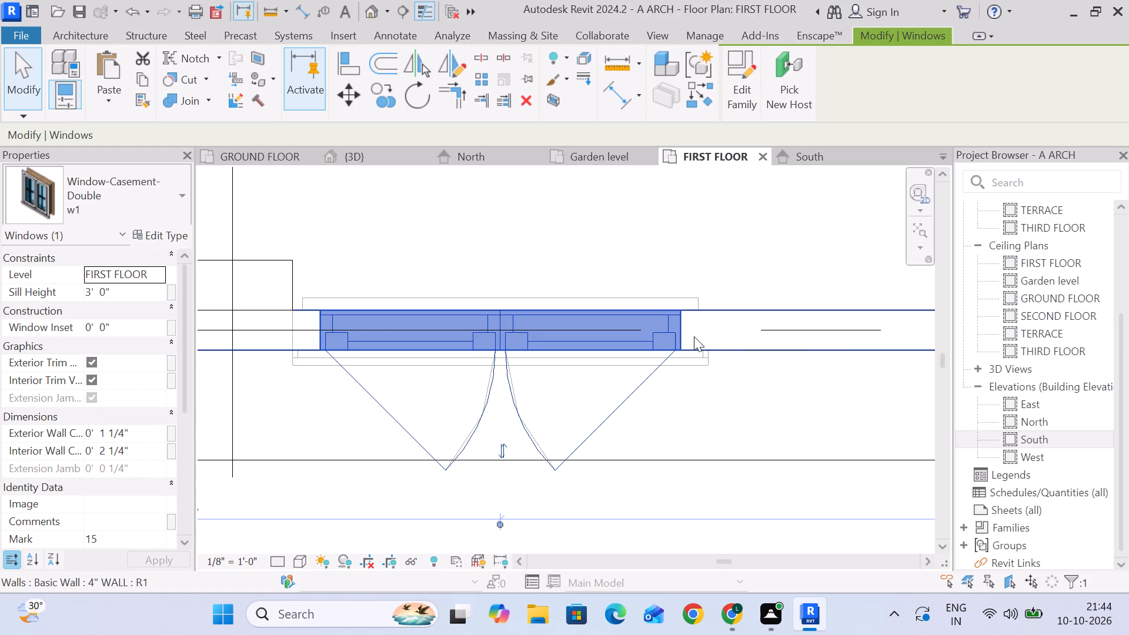
{"action": "scroll", "coordinate": [358, 347], "scroll_direction": "up", "scroll_amount": 3}
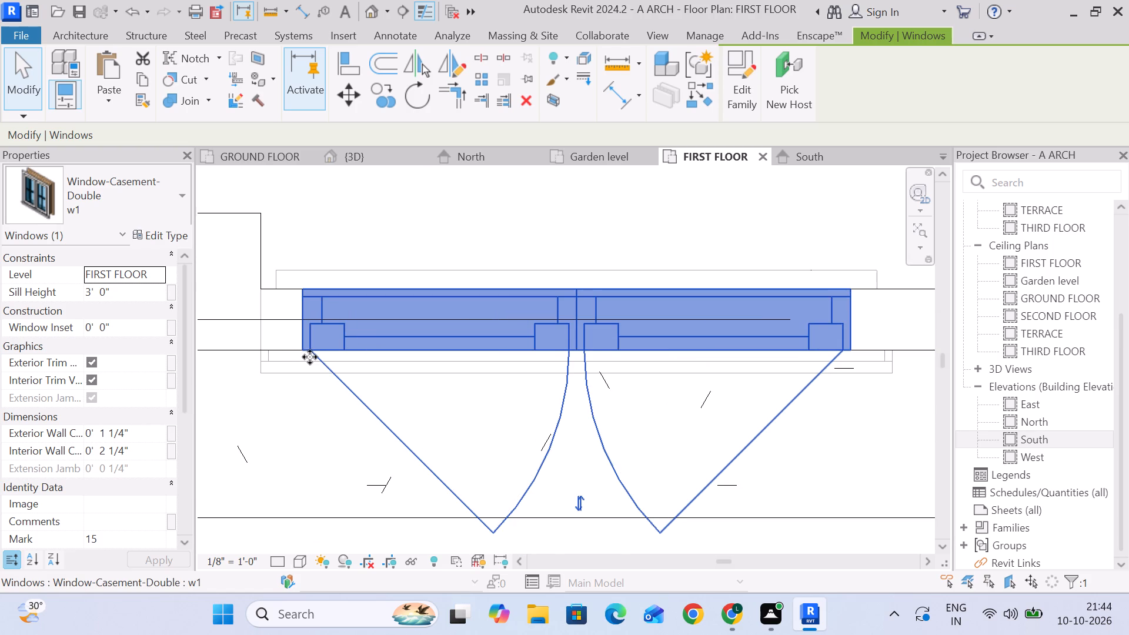
{"action": "scroll", "coordinate": [314, 355], "scroll_direction": "down", "scroll_amount": 4}
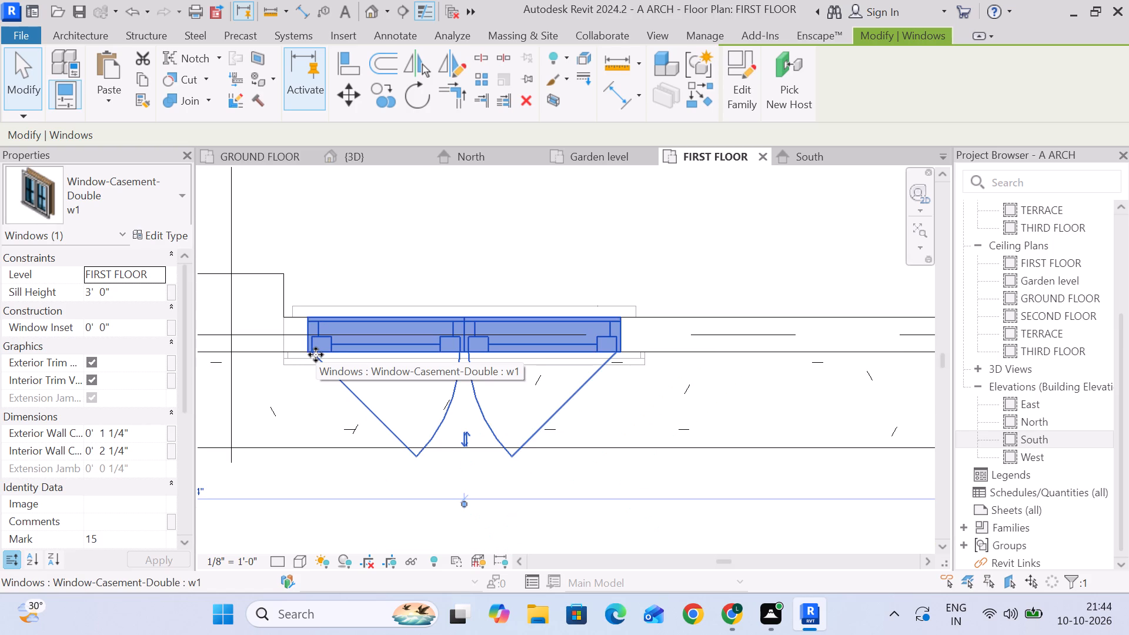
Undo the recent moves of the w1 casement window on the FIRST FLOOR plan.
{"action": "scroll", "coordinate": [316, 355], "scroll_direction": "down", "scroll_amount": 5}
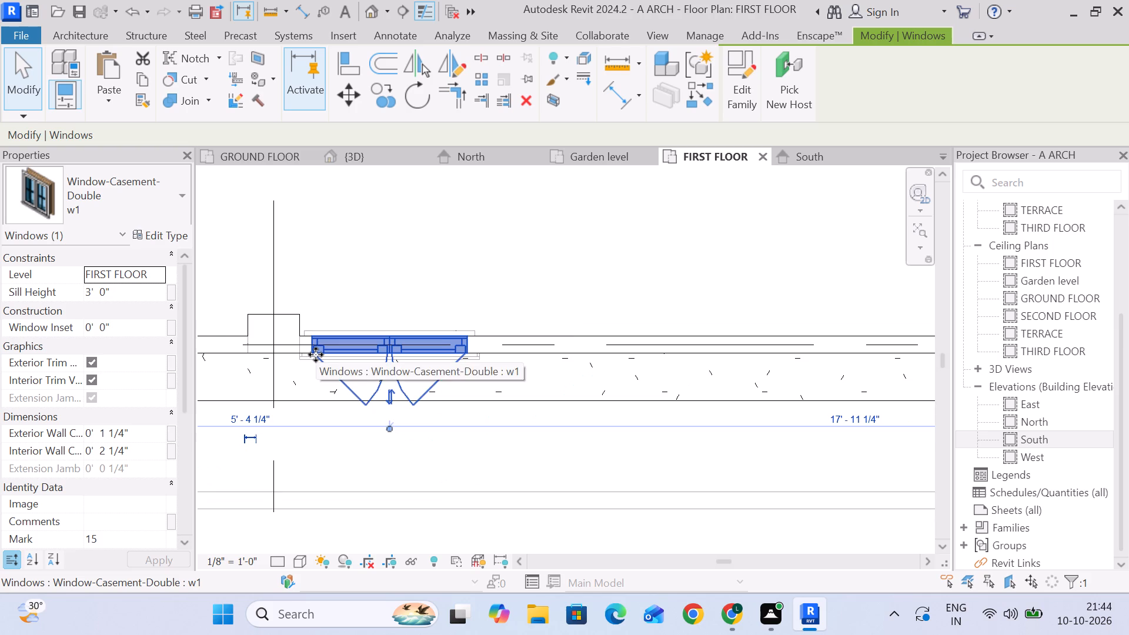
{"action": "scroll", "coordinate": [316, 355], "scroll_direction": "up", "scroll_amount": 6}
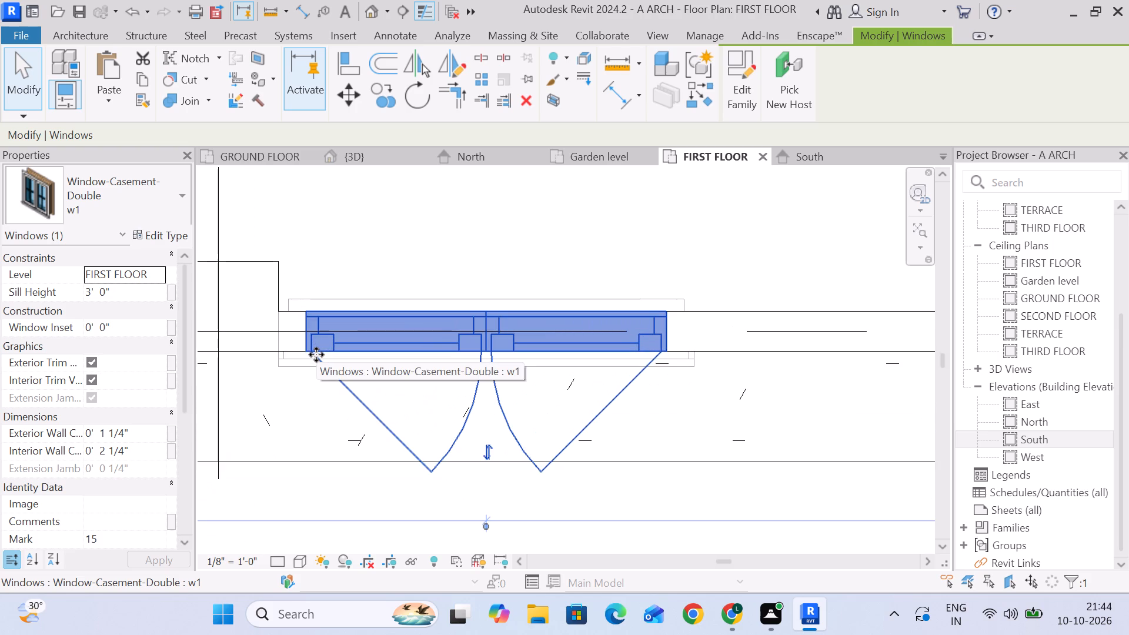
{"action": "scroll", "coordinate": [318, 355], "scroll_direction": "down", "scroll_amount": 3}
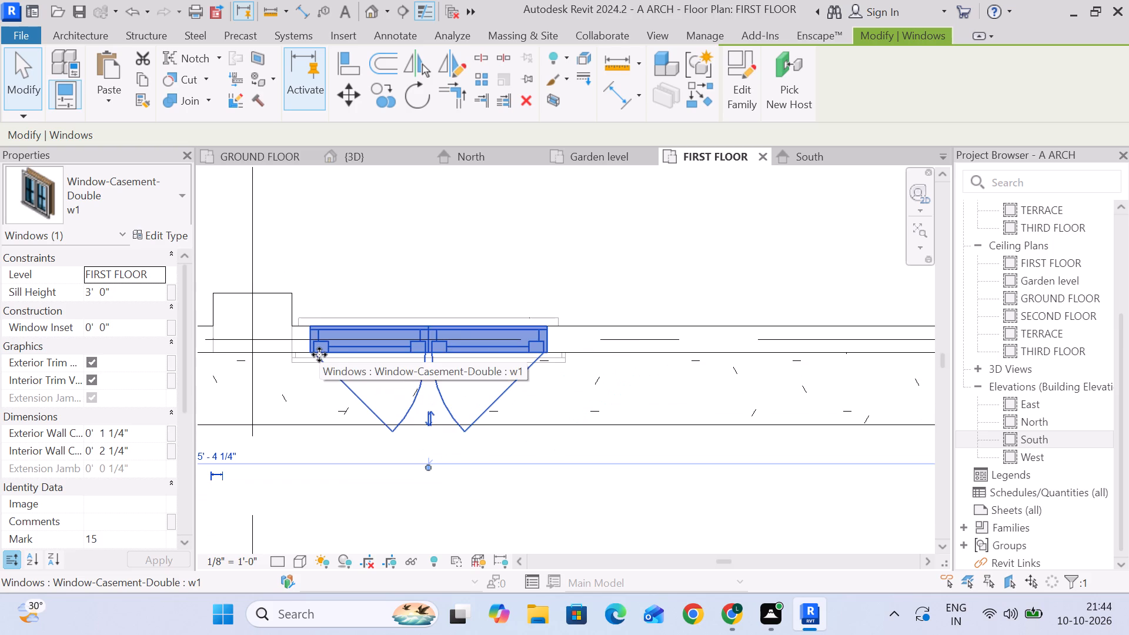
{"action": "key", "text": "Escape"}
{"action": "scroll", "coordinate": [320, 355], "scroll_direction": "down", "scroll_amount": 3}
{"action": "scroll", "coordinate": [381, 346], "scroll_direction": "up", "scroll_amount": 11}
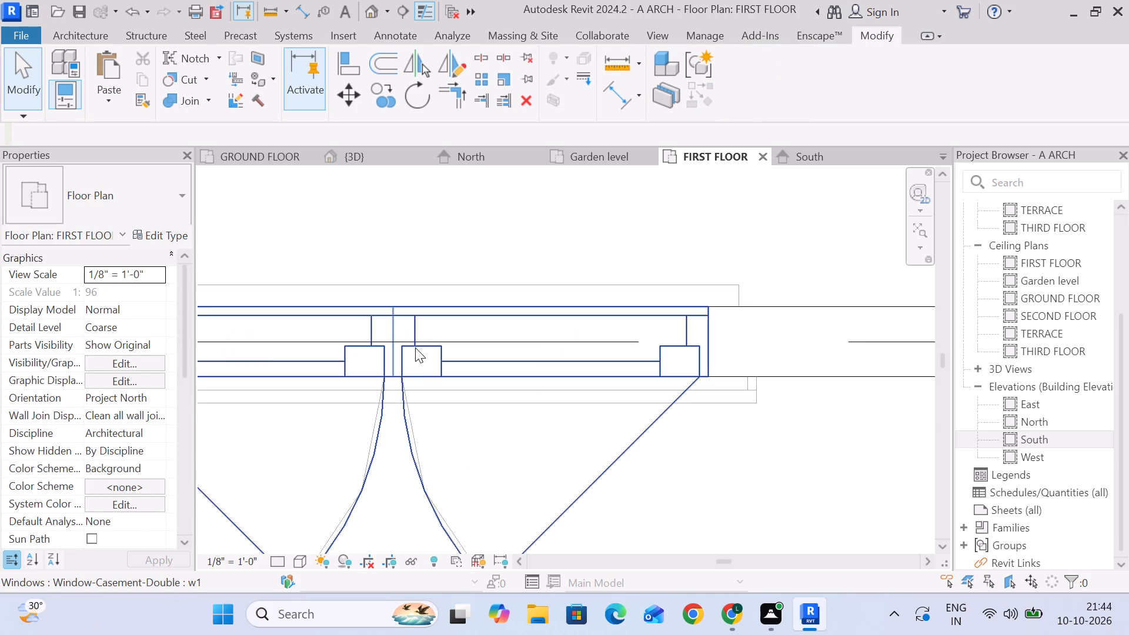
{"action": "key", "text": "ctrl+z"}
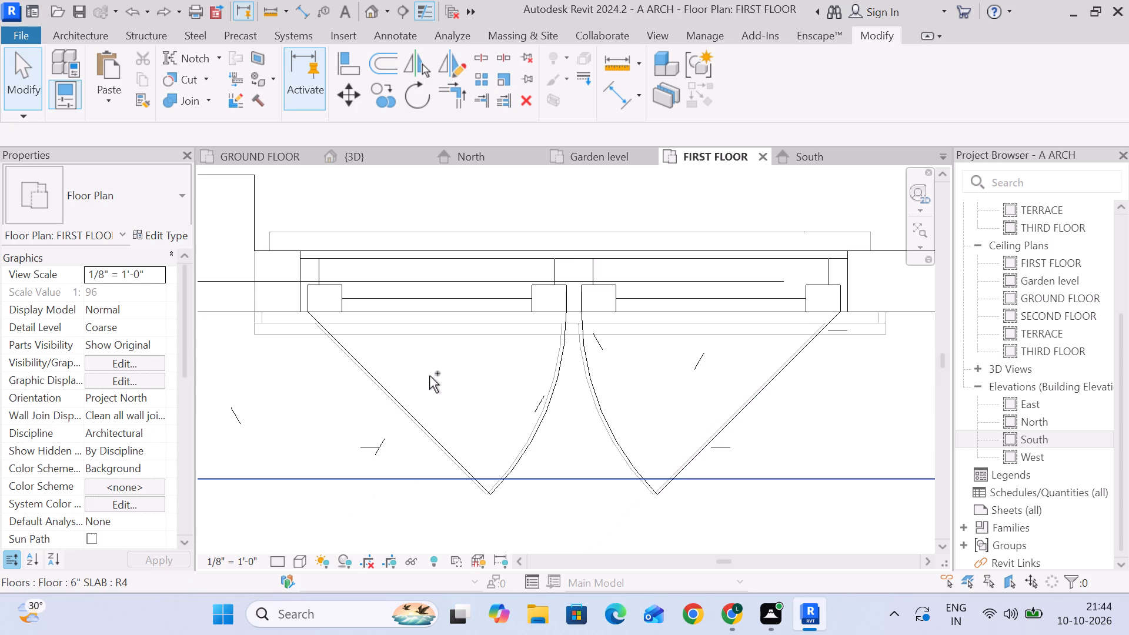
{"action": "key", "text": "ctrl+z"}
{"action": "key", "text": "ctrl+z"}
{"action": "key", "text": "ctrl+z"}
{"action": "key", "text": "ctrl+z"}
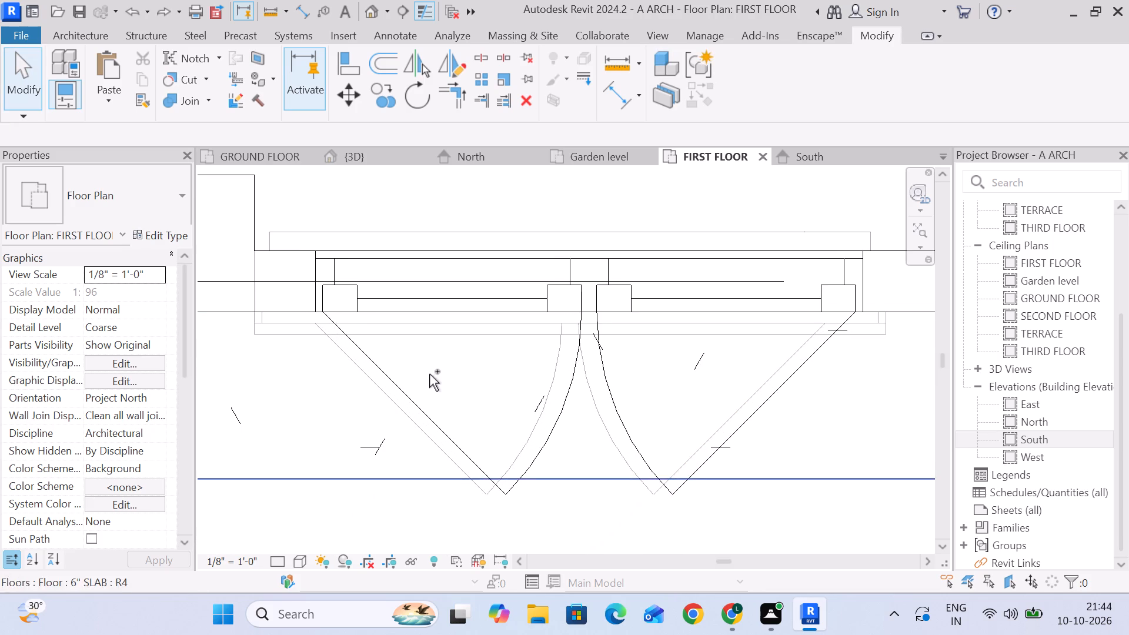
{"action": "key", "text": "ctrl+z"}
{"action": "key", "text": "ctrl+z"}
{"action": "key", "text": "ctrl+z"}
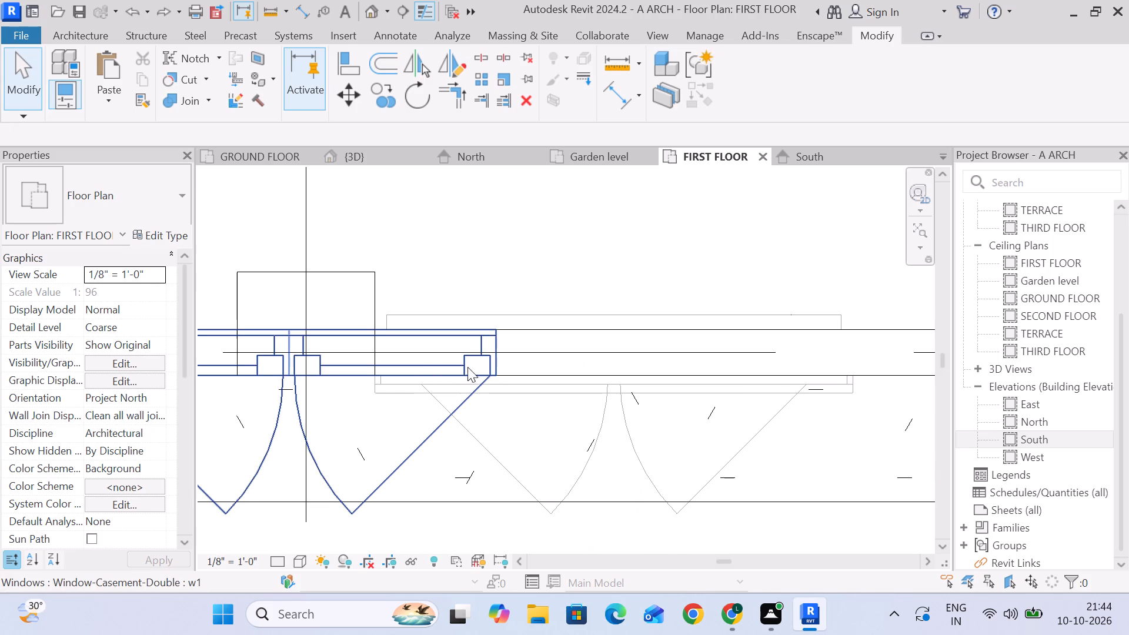
Examine the first-floor w1 window against the 9" X 12" column and the underlaid window outline on the plan.
{"action": "scroll", "coordinate": [611, 400], "scroll_direction": "down", "scroll_amount": 5}
{"action": "middle_click_drag", "start_coordinate": [620, 402], "coordinate": [614, 353]}
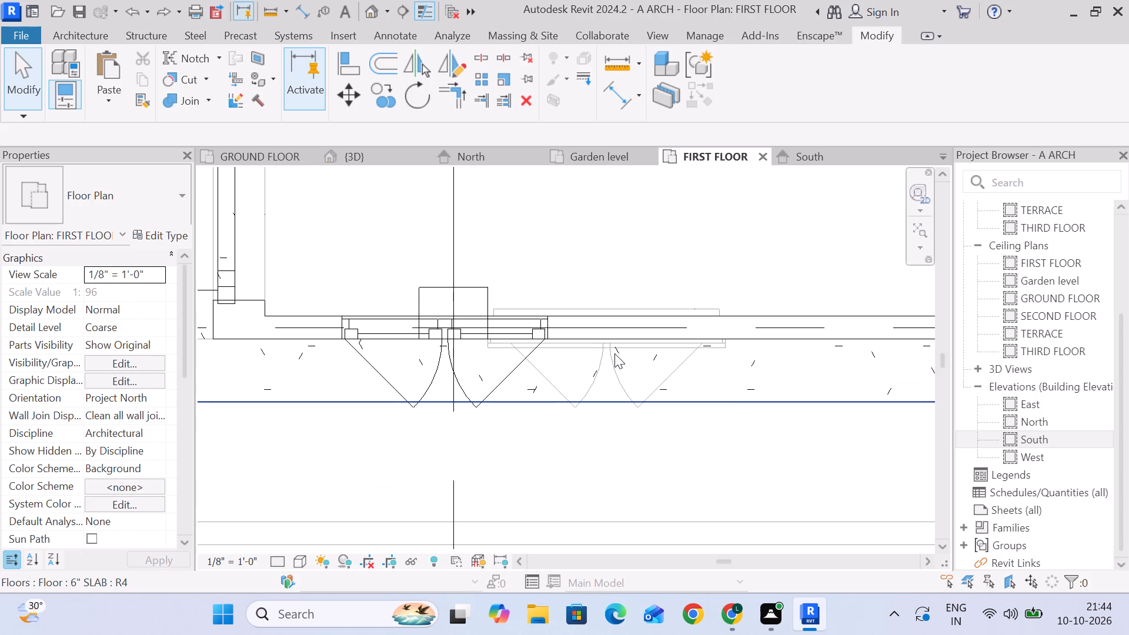
{"action": "left_click", "coordinate": [509, 369]}
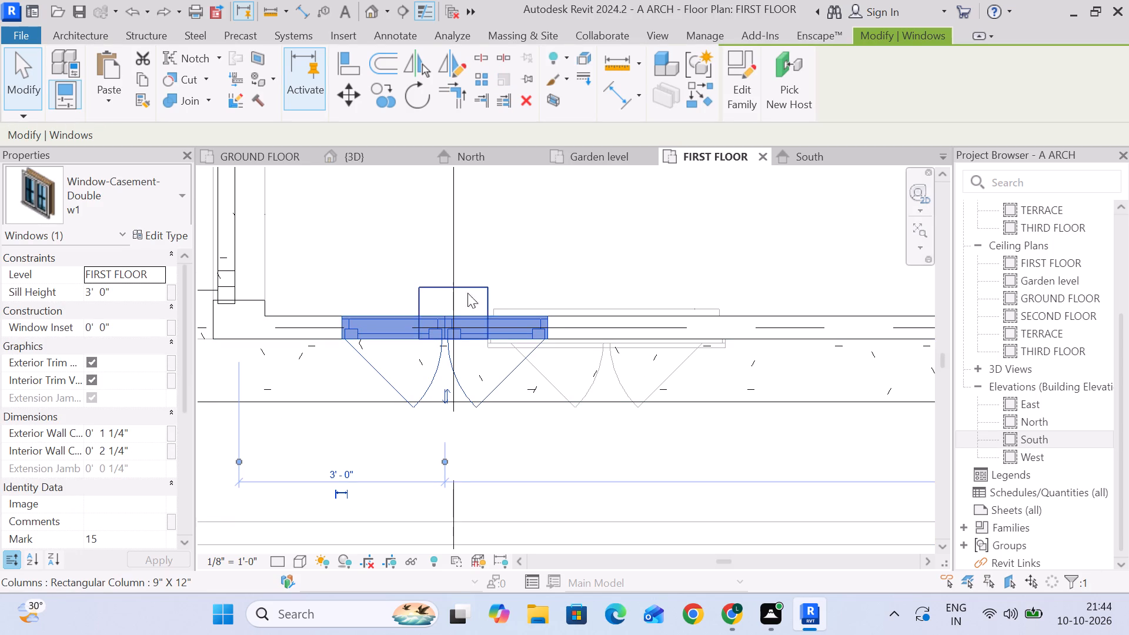
{"action": "scroll", "coordinate": [541, 342], "scroll_direction": "up", "scroll_amount": 4}
{"action": "scroll", "coordinate": [544, 341], "scroll_direction": "down", "scroll_amount": 1}
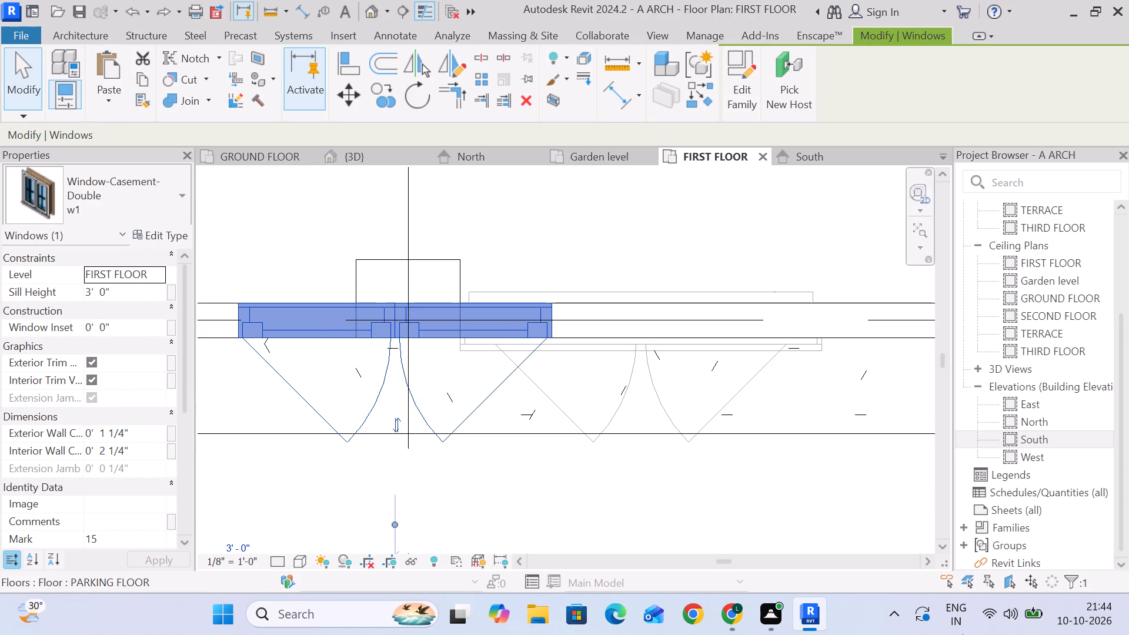
{"action": "scroll", "coordinate": [747, 368], "scroll_direction": "down", "scroll_amount": 2}
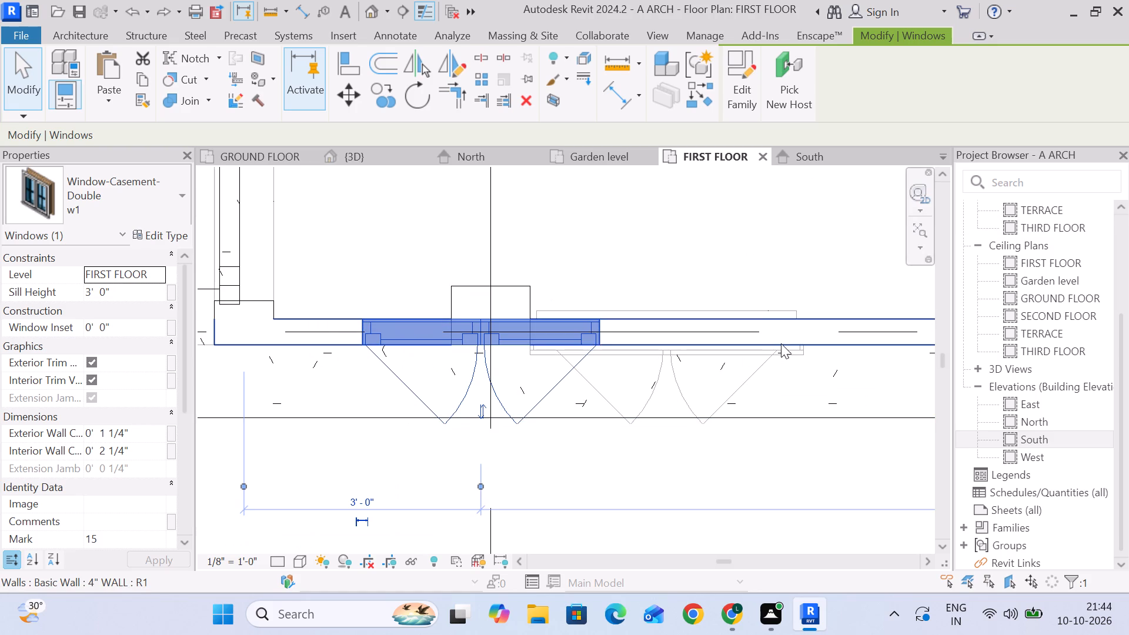
{"action": "scroll", "coordinate": [791, 347], "scroll_direction": "up", "scroll_amount": 4}
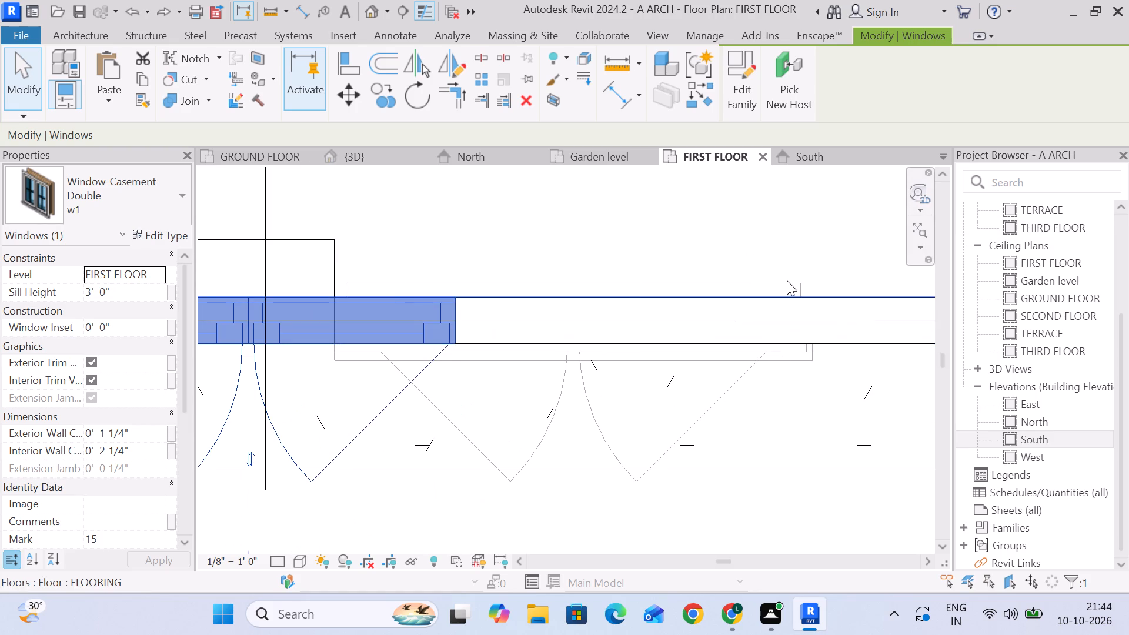
{"action": "scroll", "coordinate": [376, 308], "scroll_direction": "down", "scroll_amount": 5}
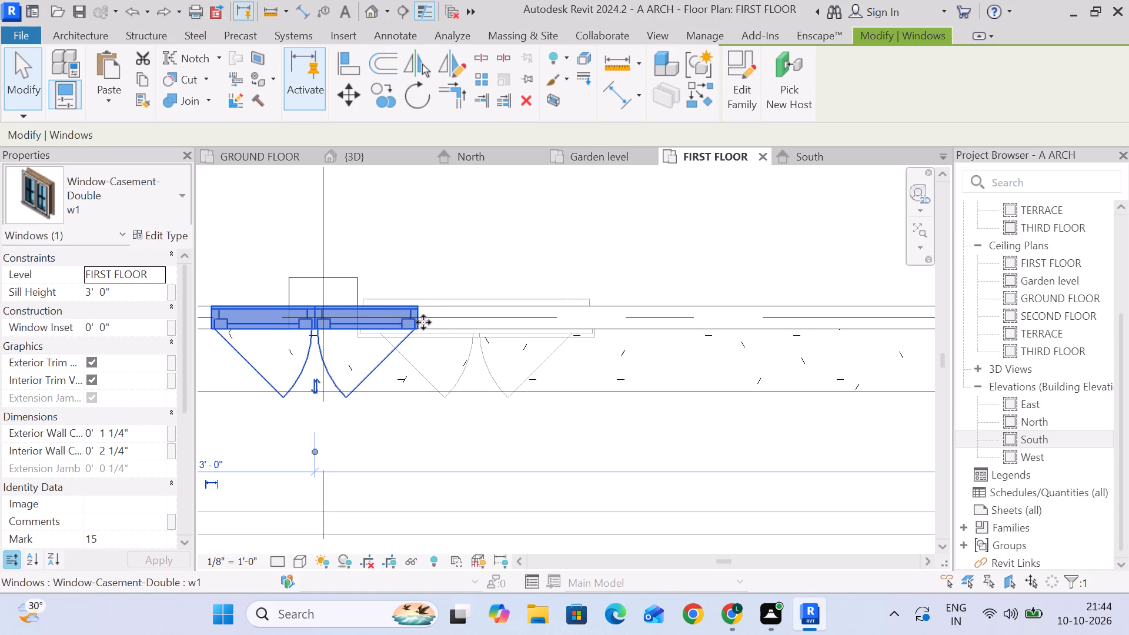
In the 3D view, copy the GROUND FLOOR w1 window near the staircase corner and paste it aligned to FIRST FLOOR and SECOND FLOOR.
{"action": "left_click", "coordinate": [369, 161]}
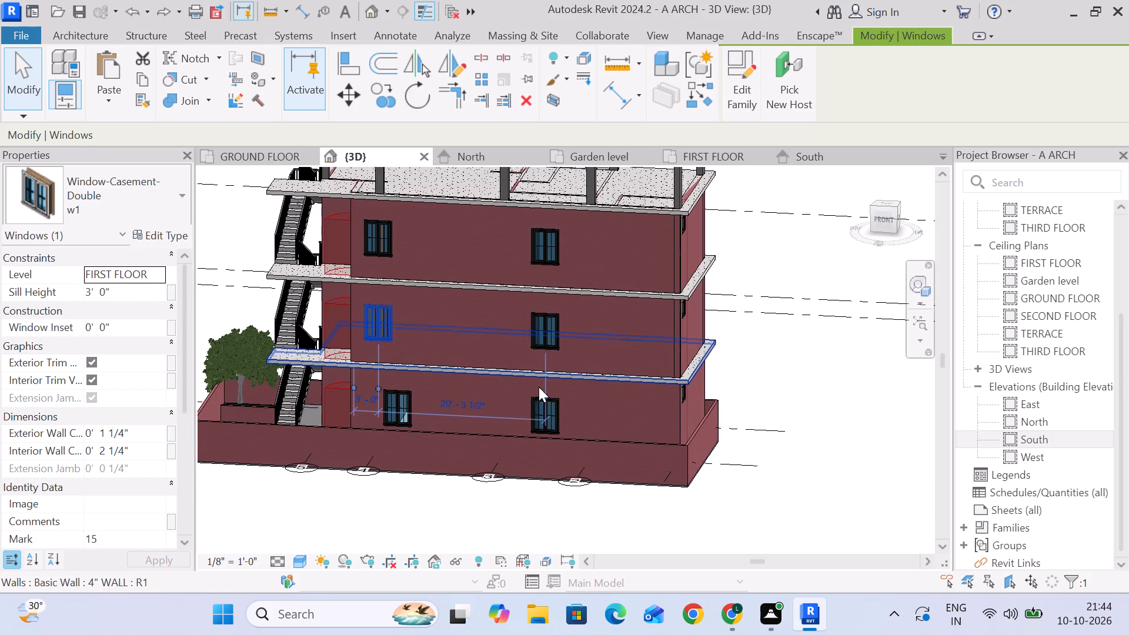
{"action": "left_click", "coordinate": [396, 512]}
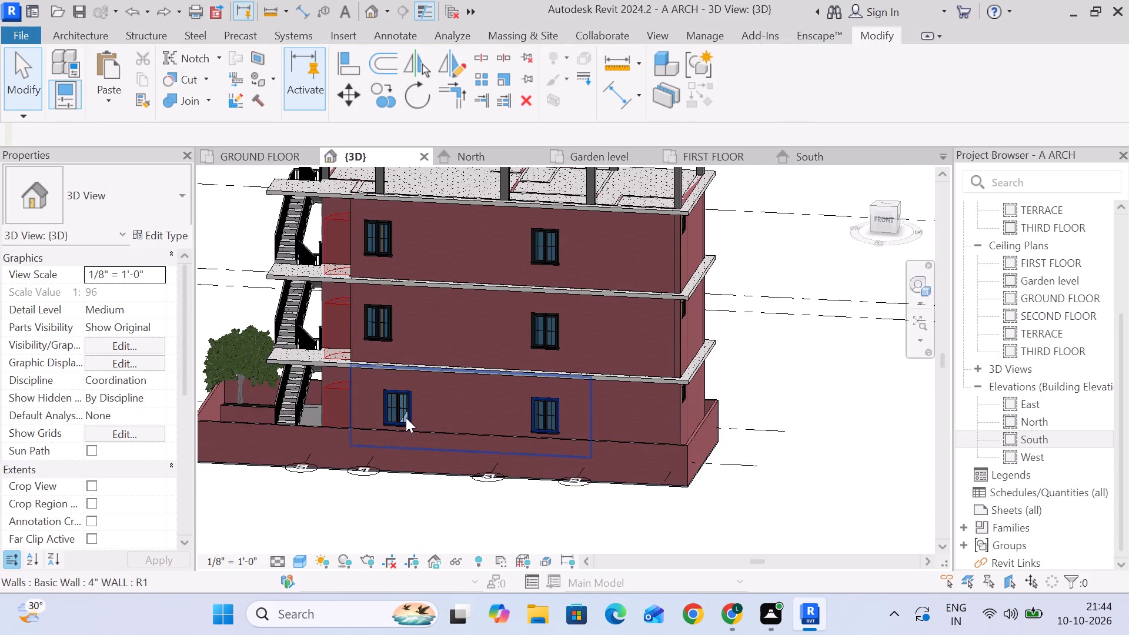
{"action": "left_click", "coordinate": [406, 417]}
{"action": "left_click", "coordinate": [390, 506]}
{"action": "scroll", "coordinate": [388, 409], "scroll_direction": "up", "scroll_amount": 5}
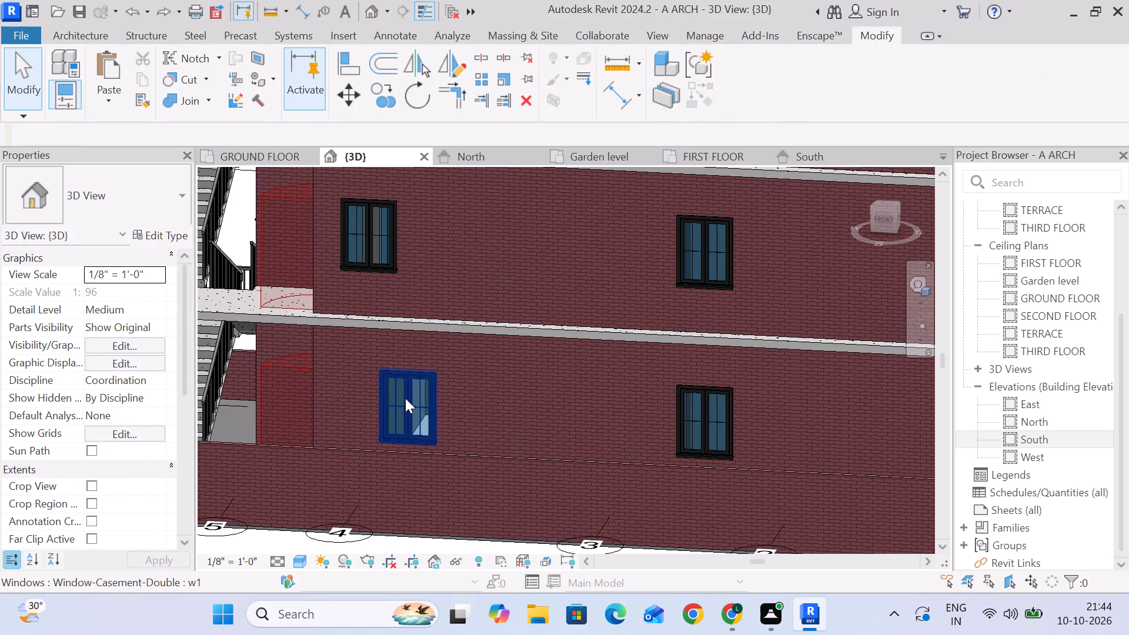
{"action": "left_click", "coordinate": [405, 398]}
{"action": "scroll", "coordinate": [405, 398], "scroll_direction": "down", "scroll_amount": 4}
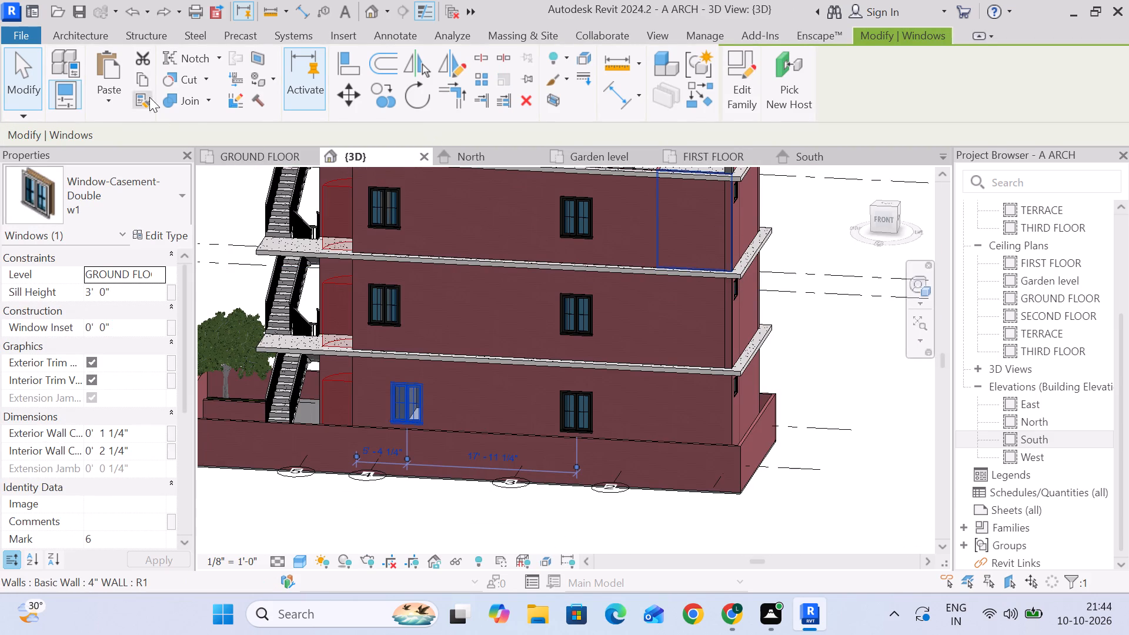
{"action": "left_click", "coordinate": [141, 79]}
{"action": "left_click", "coordinate": [97, 108]}
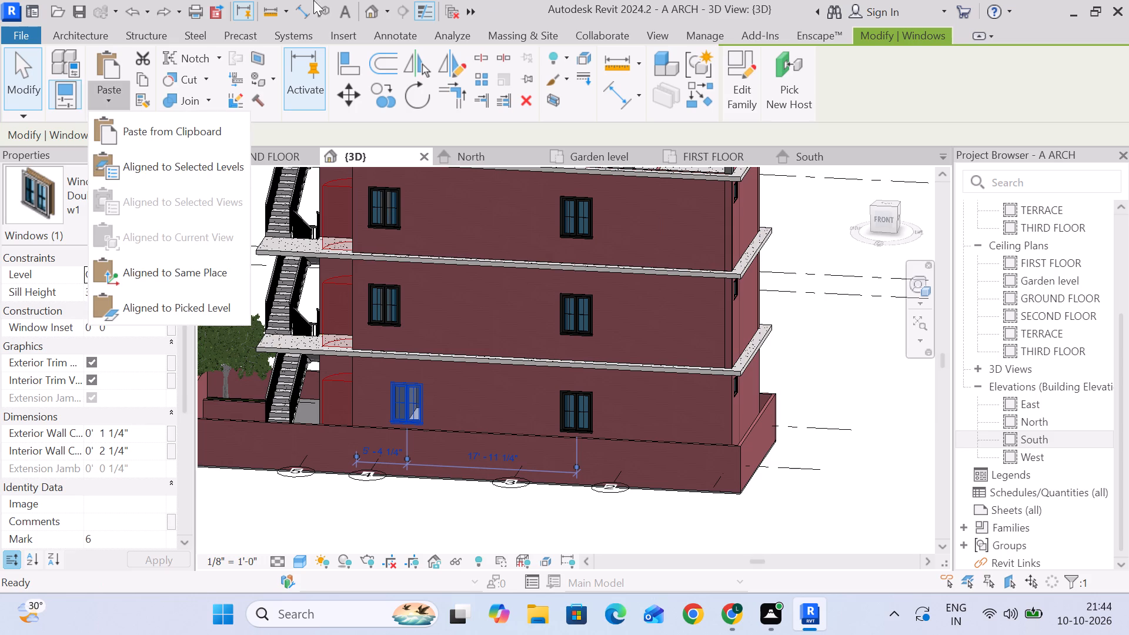
{"action": "left_click", "coordinate": [213, 156]}
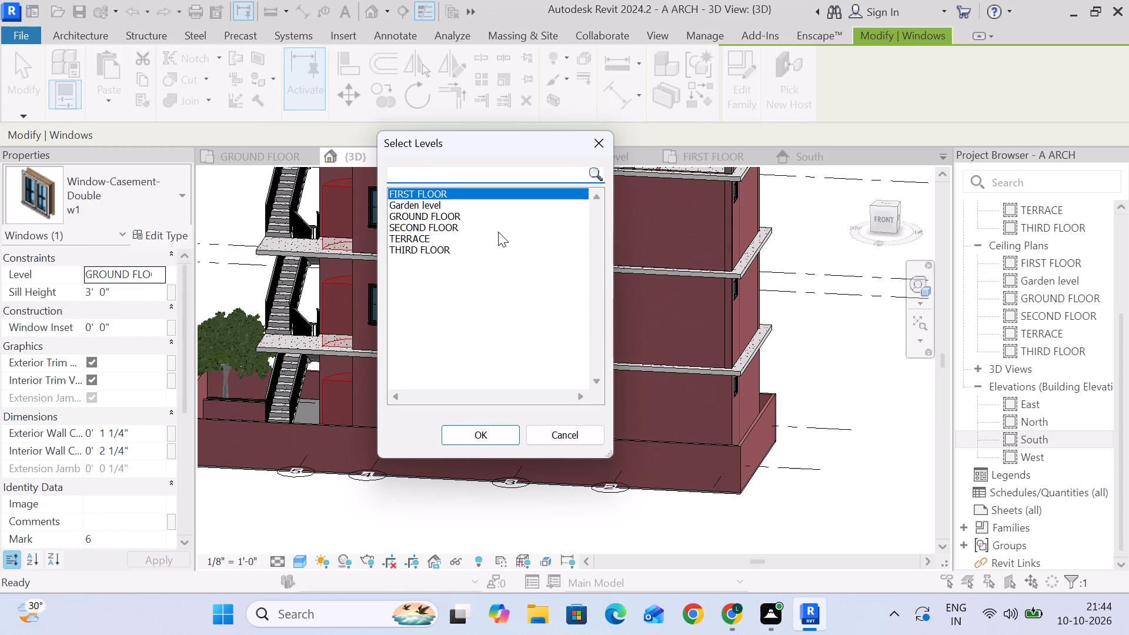
{"action": "left_click", "coordinate": [433, 219], "text": "ctrl"}
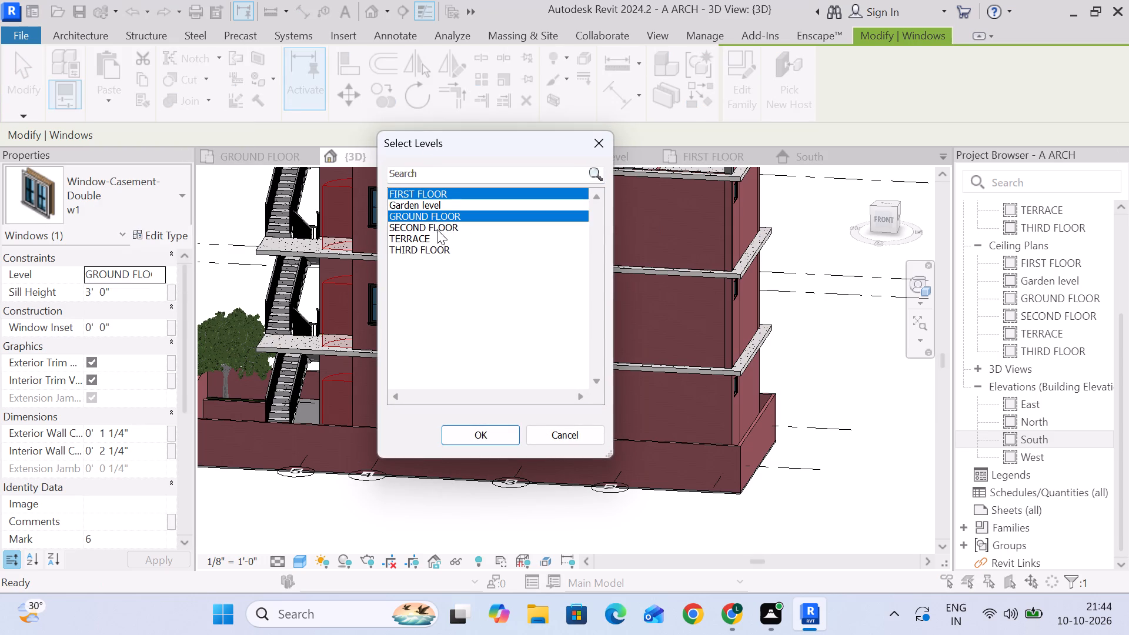
{"action": "left_click", "coordinate": [436, 227], "text": "ctrl"}
{"action": "left_click", "coordinate": [435, 216], "text": "ctrl"}
{"action": "left_click", "coordinate": [473, 432]}
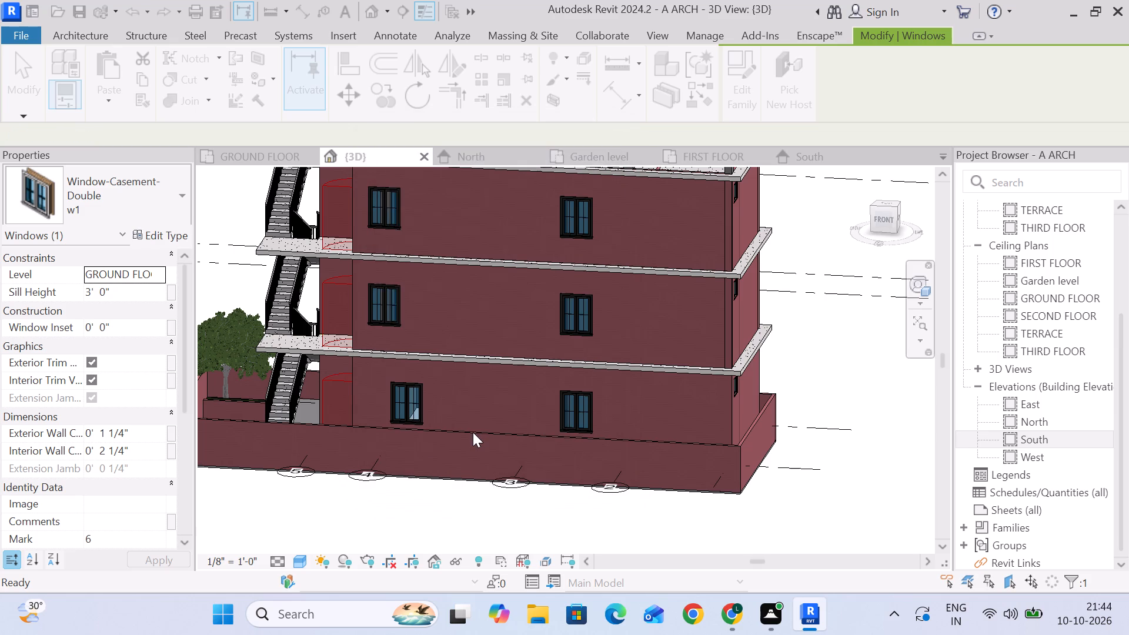
Delete the original w1 windows overlapping the pasted copies on the first and second floors of the front wall.
{"action": "middle_click_drag", "start_coordinate": [413, 332], "coordinate": [436, 421]}
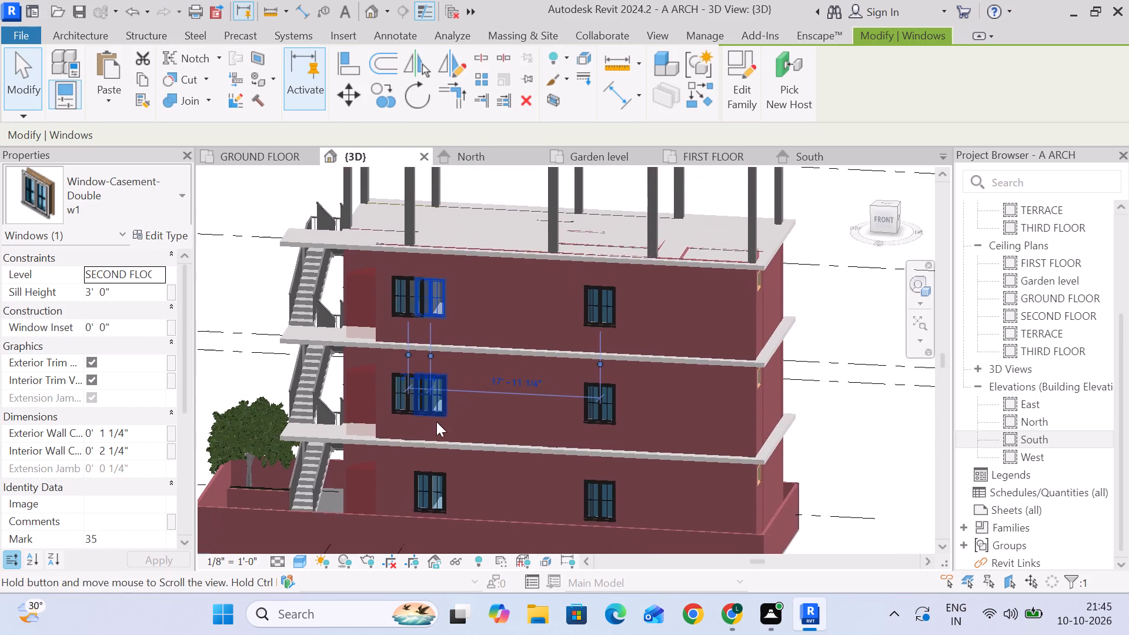
{"action": "key", "text": "Escape"}
{"action": "scroll", "coordinate": [397, 397], "scroll_direction": "up", "scroll_amount": 3}
{"action": "key", "text": "Escape"}
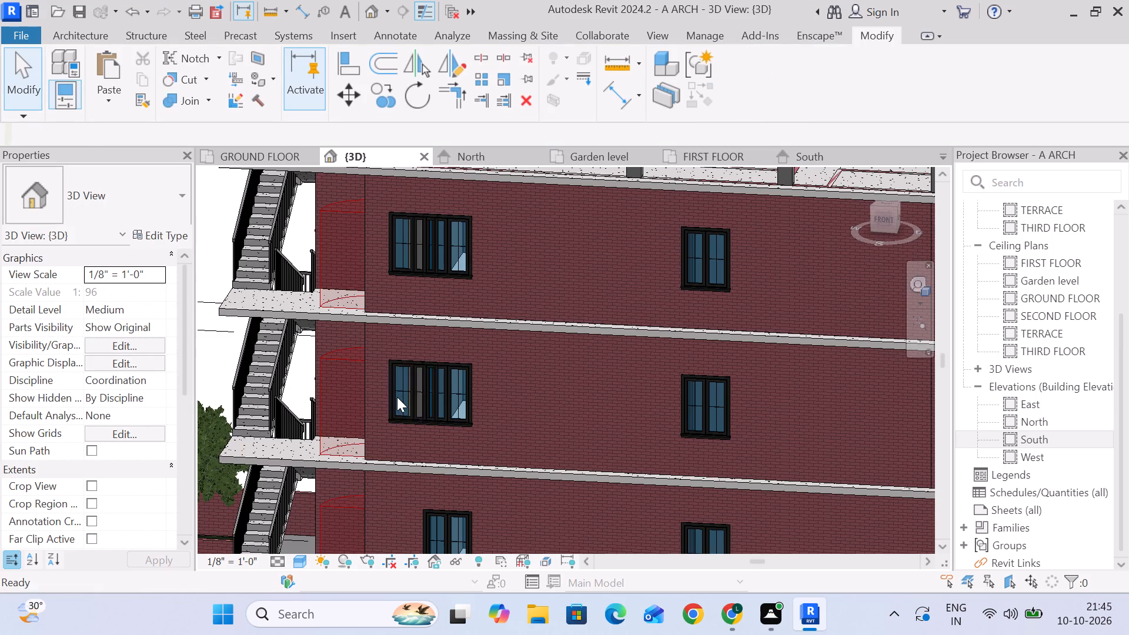
{"action": "left_click", "coordinate": [397, 397]}
{"action": "key", "text": "Delete"}
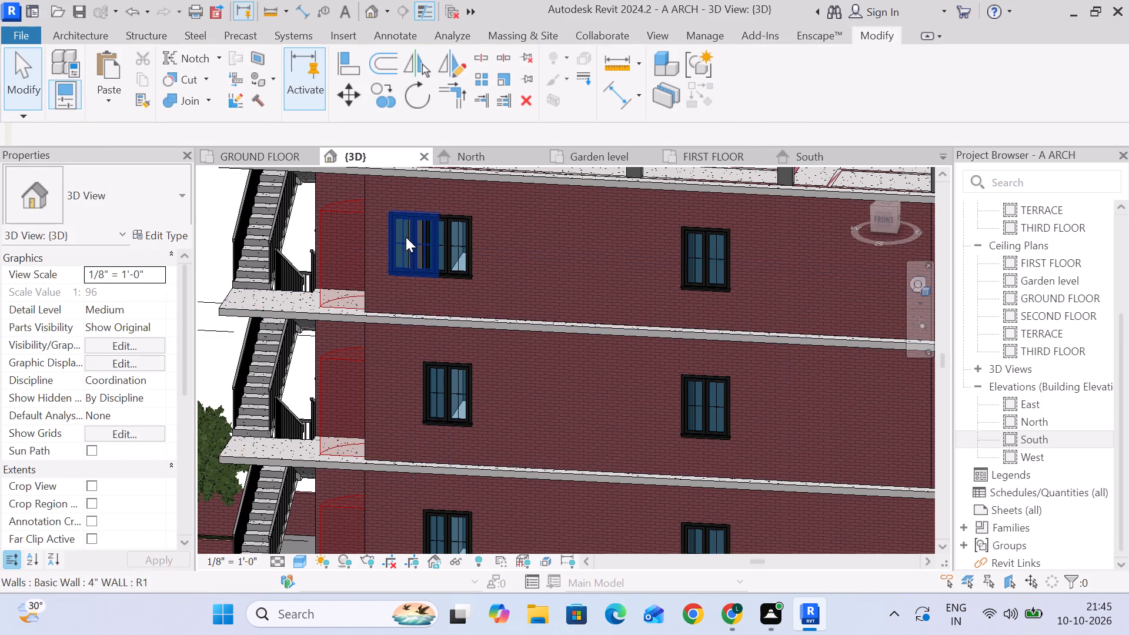
{"action": "left_click", "coordinate": [406, 237]}
{"action": "key", "text": "Delete"}
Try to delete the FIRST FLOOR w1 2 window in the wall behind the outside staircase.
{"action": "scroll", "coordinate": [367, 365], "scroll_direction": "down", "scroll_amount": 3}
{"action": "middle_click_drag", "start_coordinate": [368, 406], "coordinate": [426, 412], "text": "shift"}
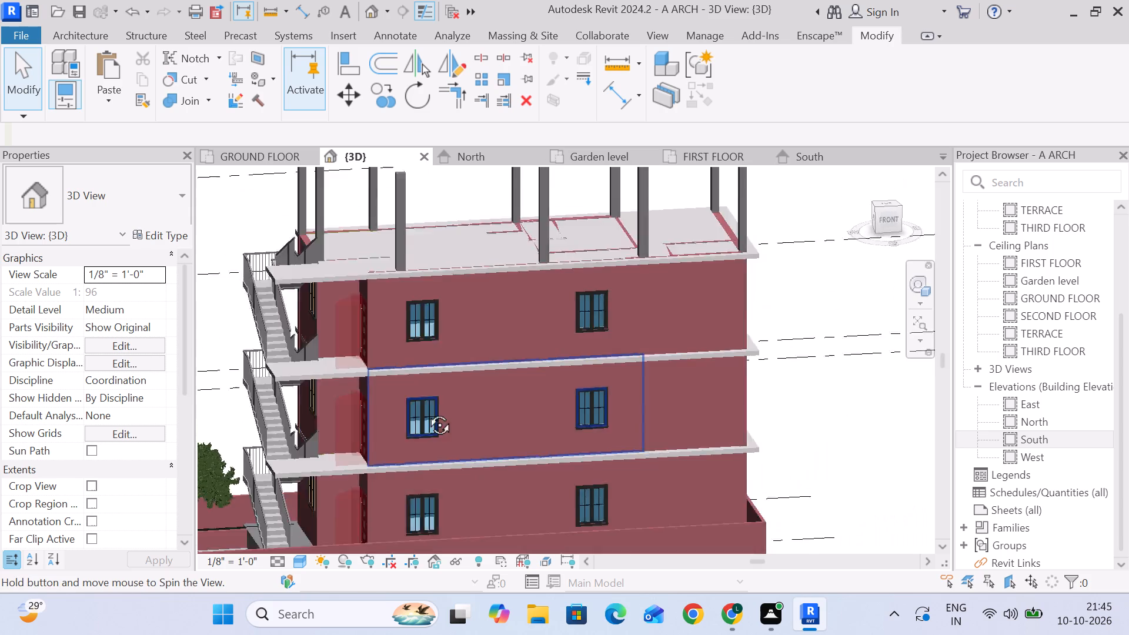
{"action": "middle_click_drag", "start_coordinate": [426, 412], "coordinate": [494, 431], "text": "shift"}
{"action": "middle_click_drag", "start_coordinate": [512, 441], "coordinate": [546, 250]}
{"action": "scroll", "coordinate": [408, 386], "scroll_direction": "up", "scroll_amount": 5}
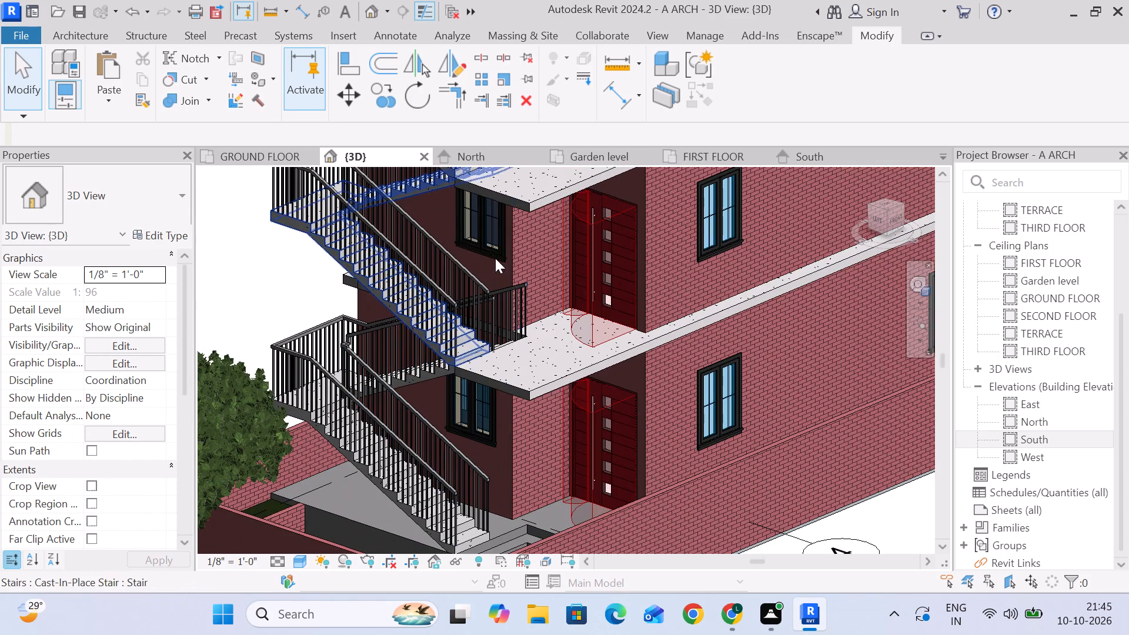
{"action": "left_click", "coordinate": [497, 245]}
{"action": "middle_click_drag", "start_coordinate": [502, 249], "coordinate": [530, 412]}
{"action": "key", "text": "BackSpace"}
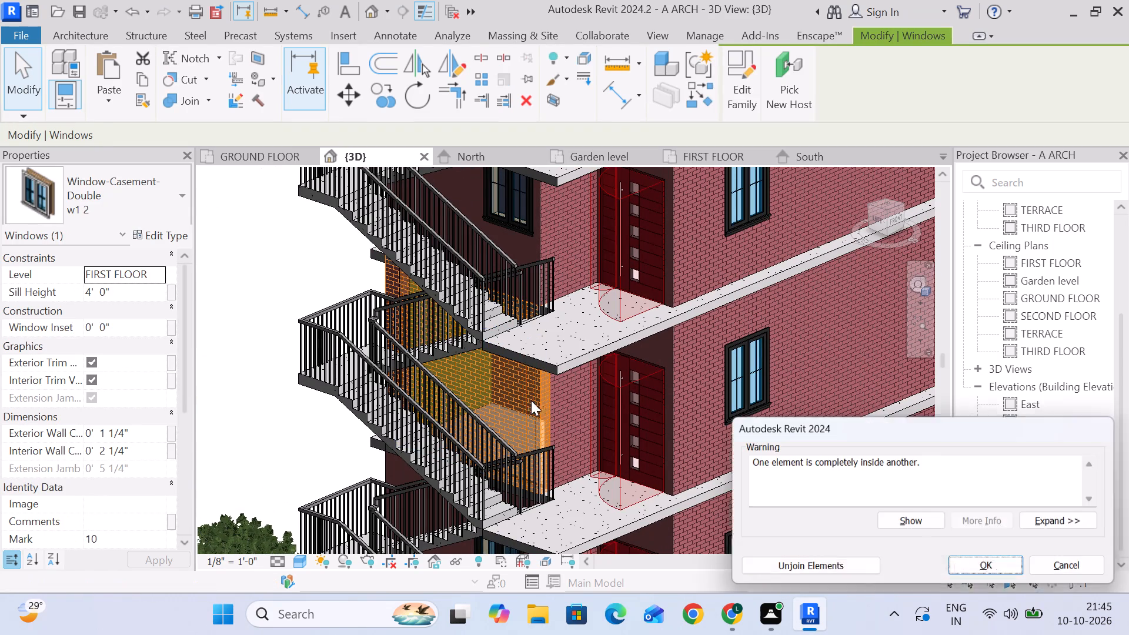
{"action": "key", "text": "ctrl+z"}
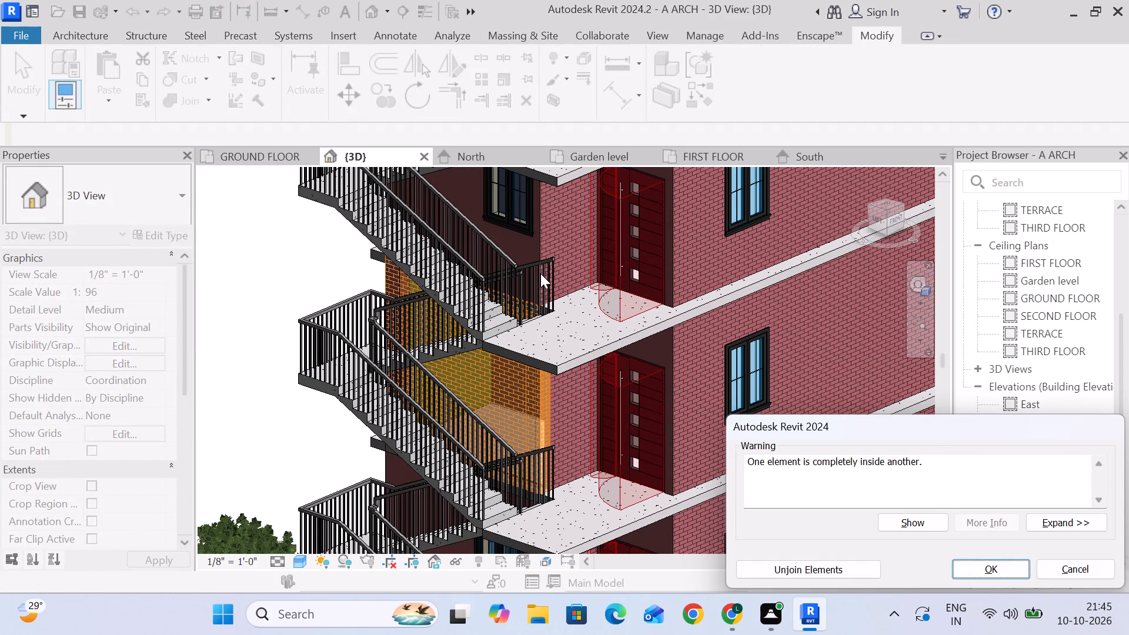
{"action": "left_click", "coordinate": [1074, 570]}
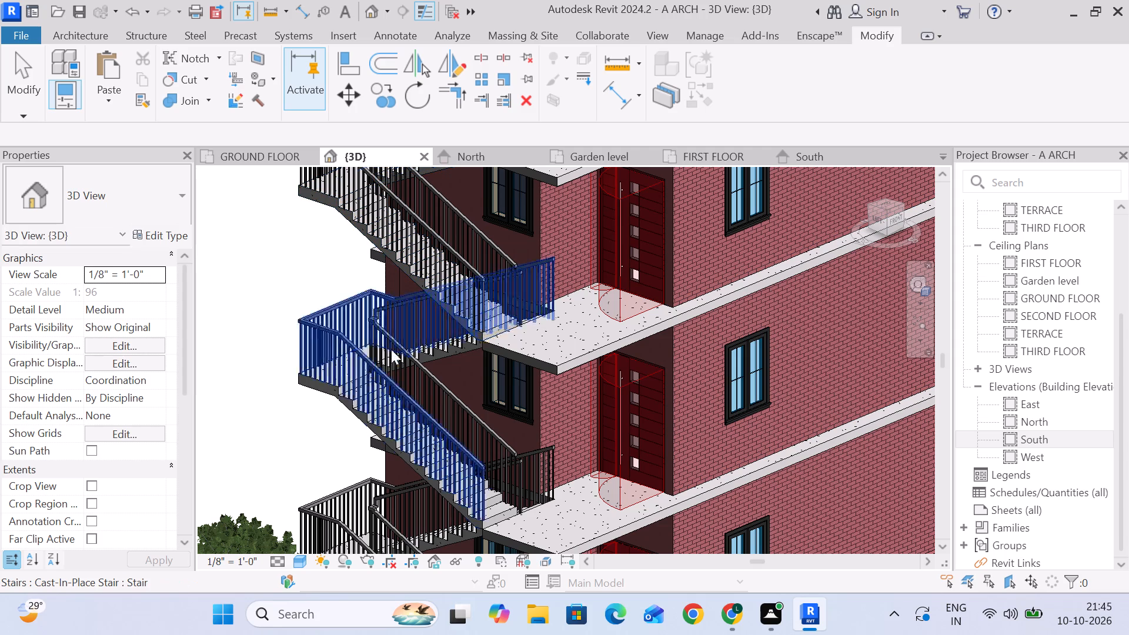
Delete the first- and second-floor w1 2 windows behind the outside staircase, unjoining the conflicting elements each time.
{"action": "left_click", "coordinate": [503, 395]}
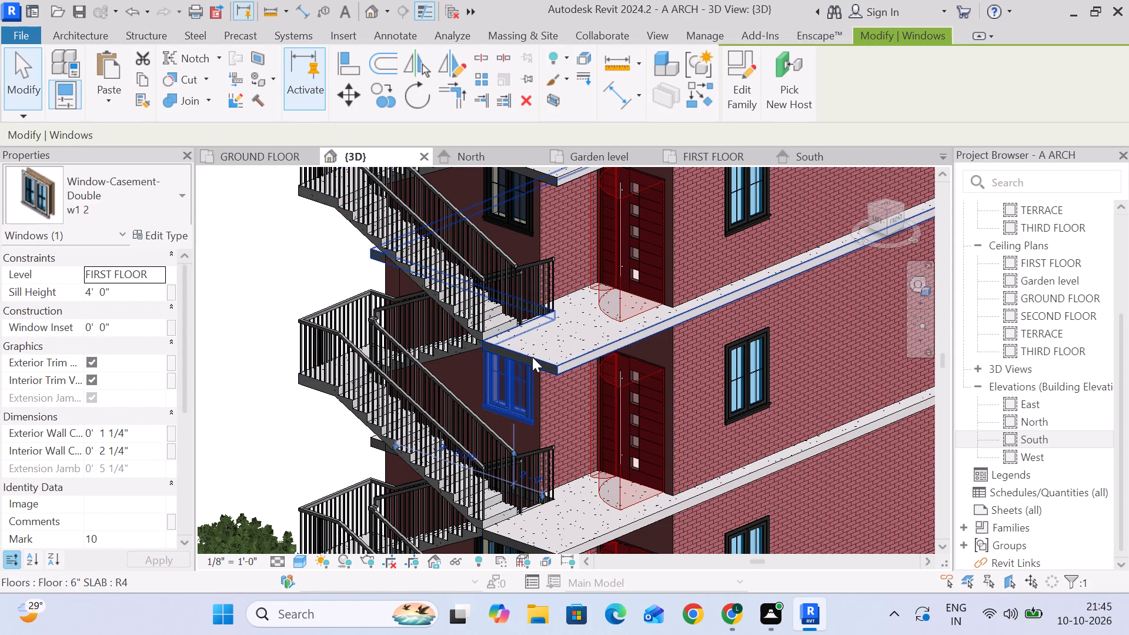
{"action": "key", "text": "Delete"}
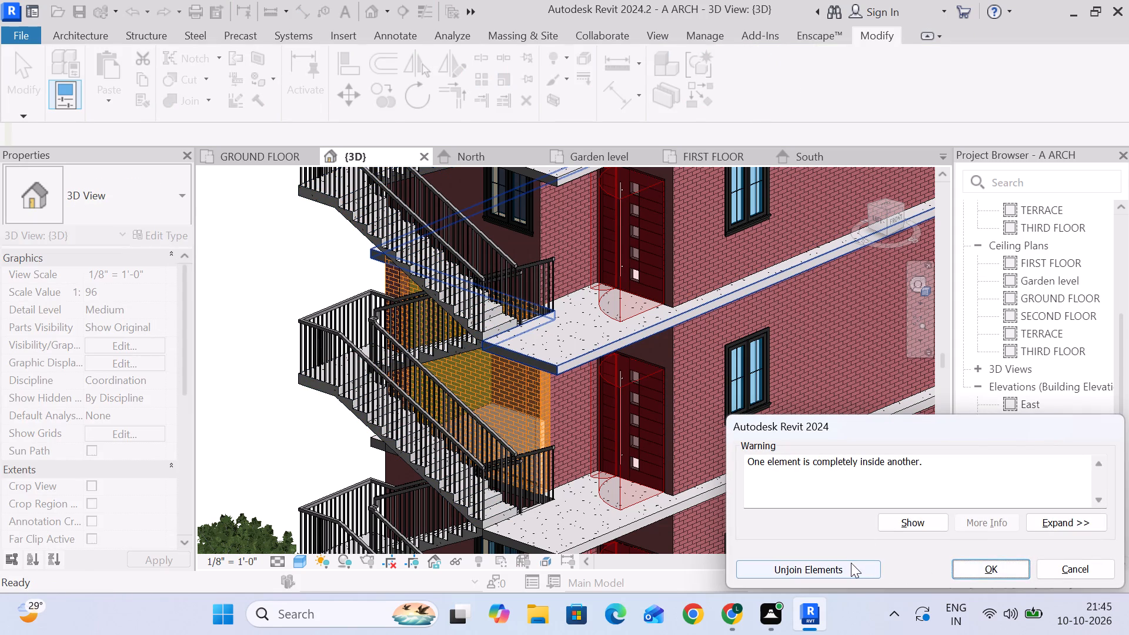
{"action": "left_click", "coordinate": [851, 563]}
{"action": "left_click", "coordinate": [522, 200]}
{"action": "key", "text": "Delete"}
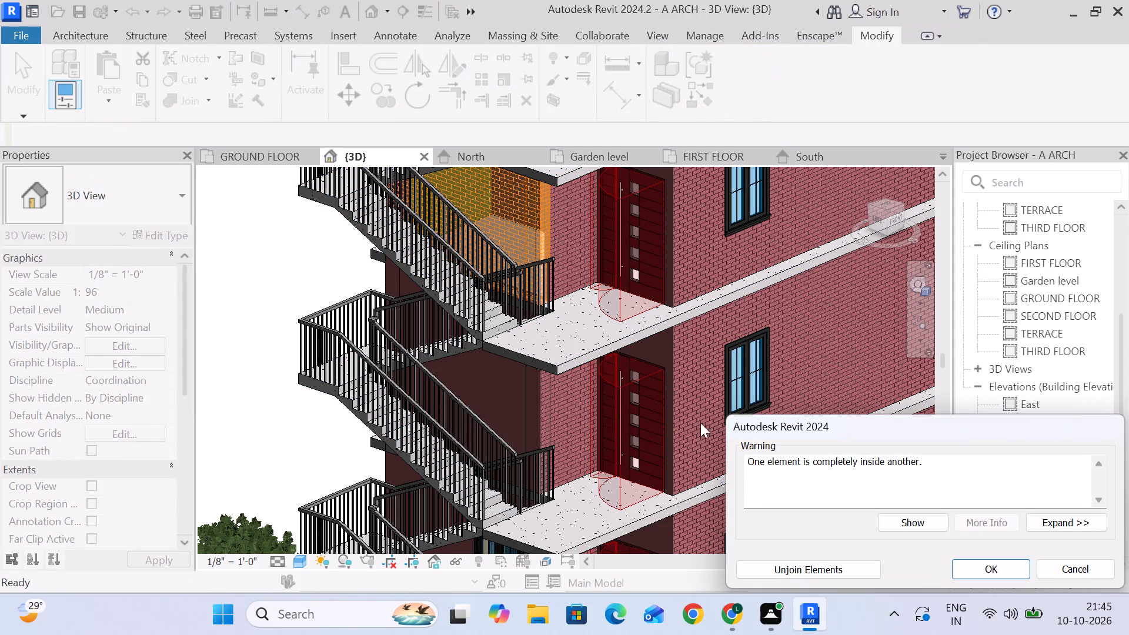
{"action": "left_click", "coordinate": [823, 565]}
Copy the GROUND FLOOR w1 2 window behind the outside staircase and paste it aligned to FIRST FLOOR and SECOND FLOOR.
{"action": "middle_click_drag", "start_coordinate": [557, 370], "coordinate": [557, 208]}
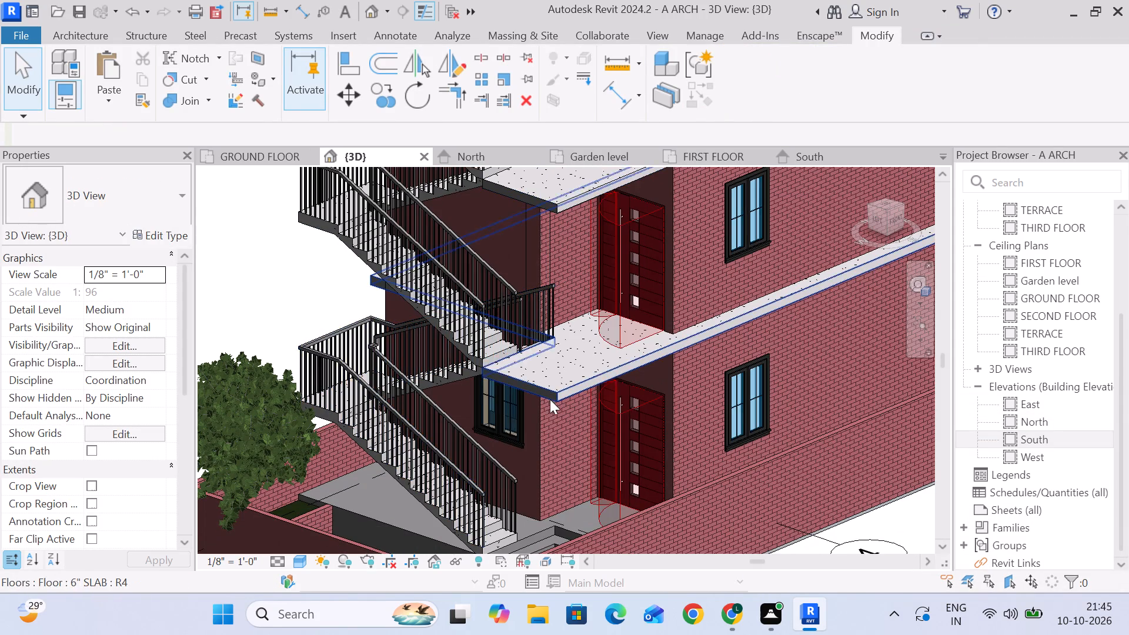
{"action": "left_click", "coordinate": [512, 421]}
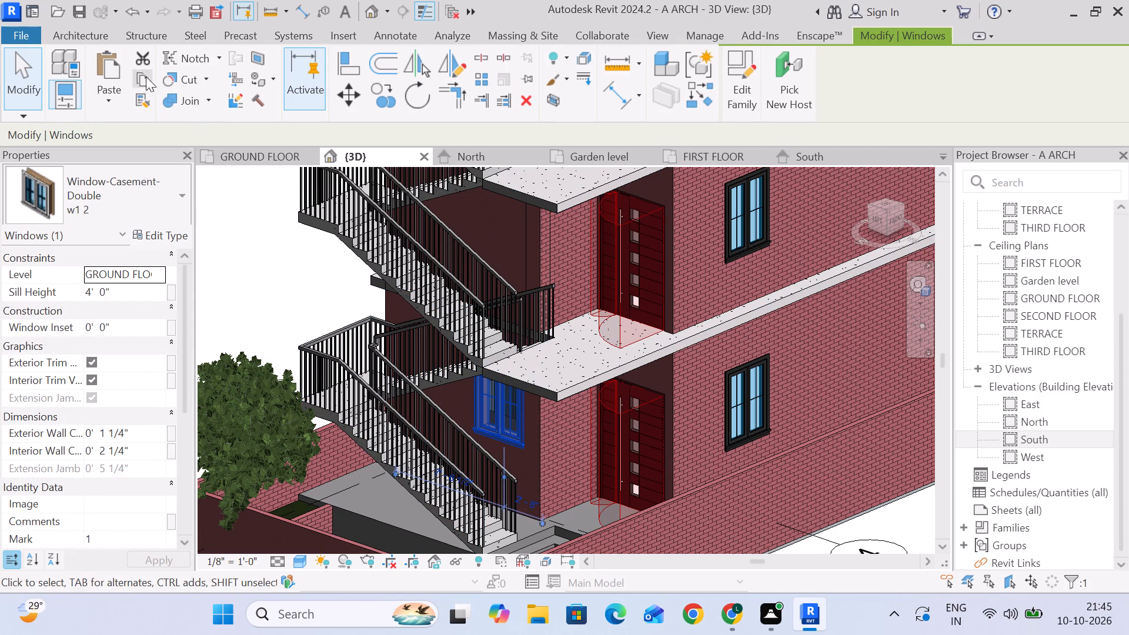
{"action": "left_click", "coordinate": [142, 72]}
{"action": "left_click_drag", "start_coordinate": [106, 96], "coordinate": [108, 102]}
{"action": "left_click_drag", "start_coordinate": [132, 164], "coordinate": [138, 176]}
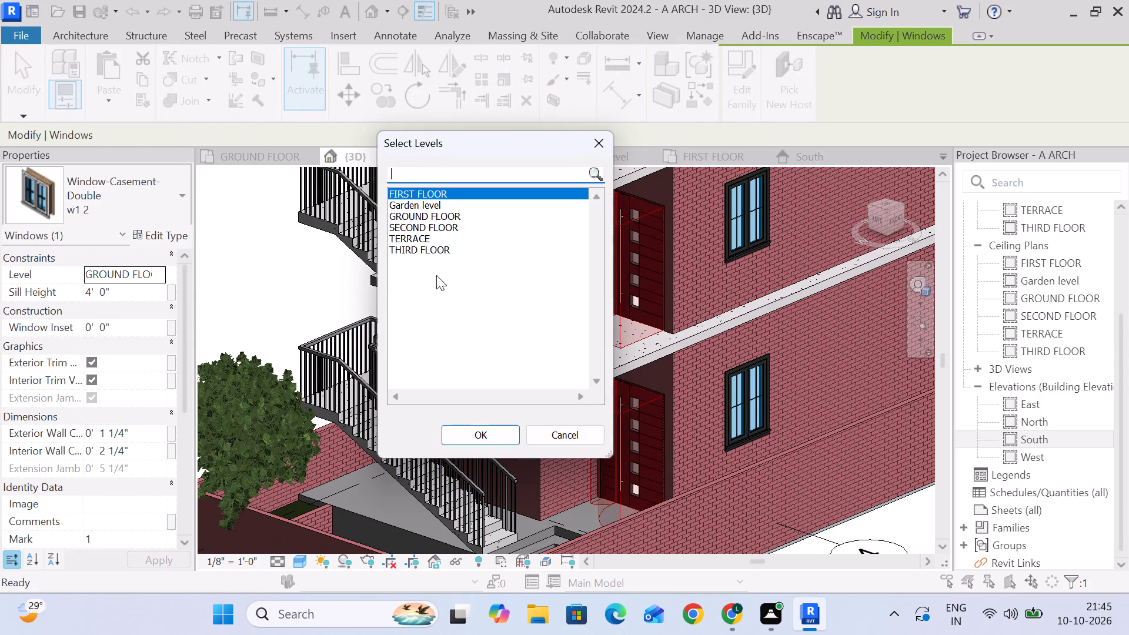
{"action": "left_click", "coordinate": [436, 223], "text": "ctrl"}
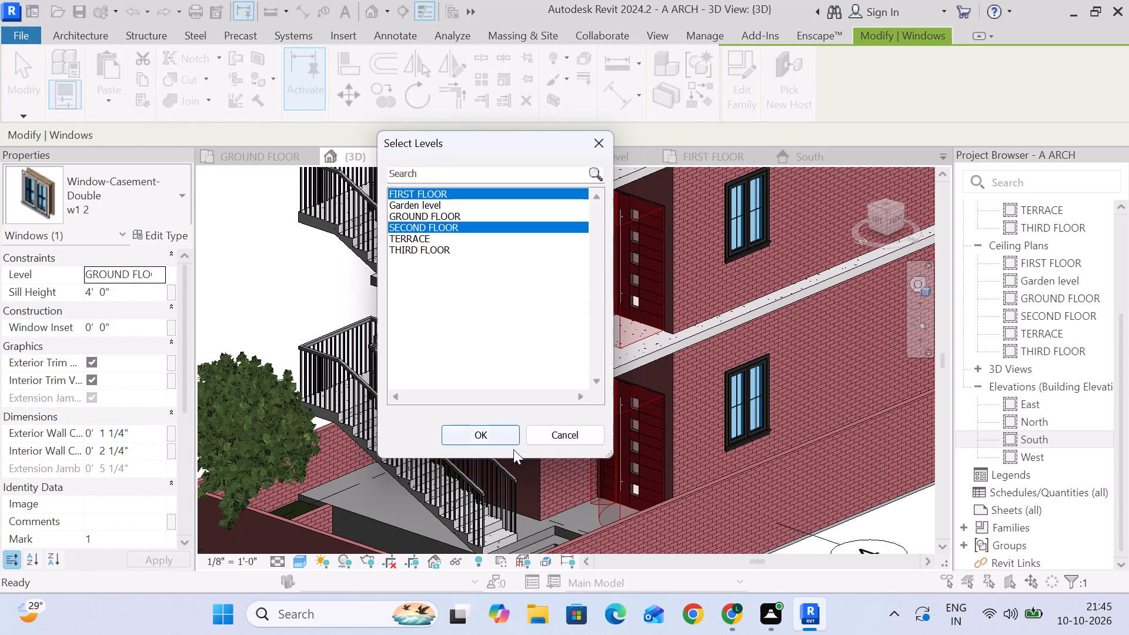
{"action": "left_click", "coordinate": [493, 432]}
{"action": "scroll", "coordinate": [644, 332], "scroll_direction": "down", "scroll_amount": 3}
{"action": "middle_click_drag", "start_coordinate": [640, 339], "coordinate": [640, 433]}
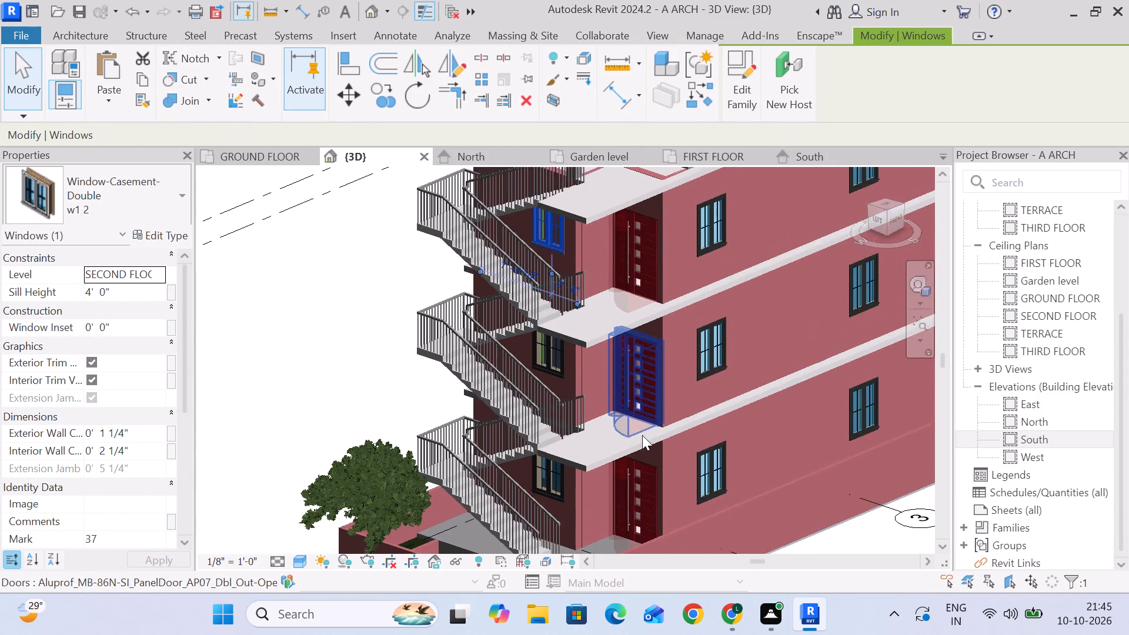
{"action": "left_click", "coordinate": [385, 284]}
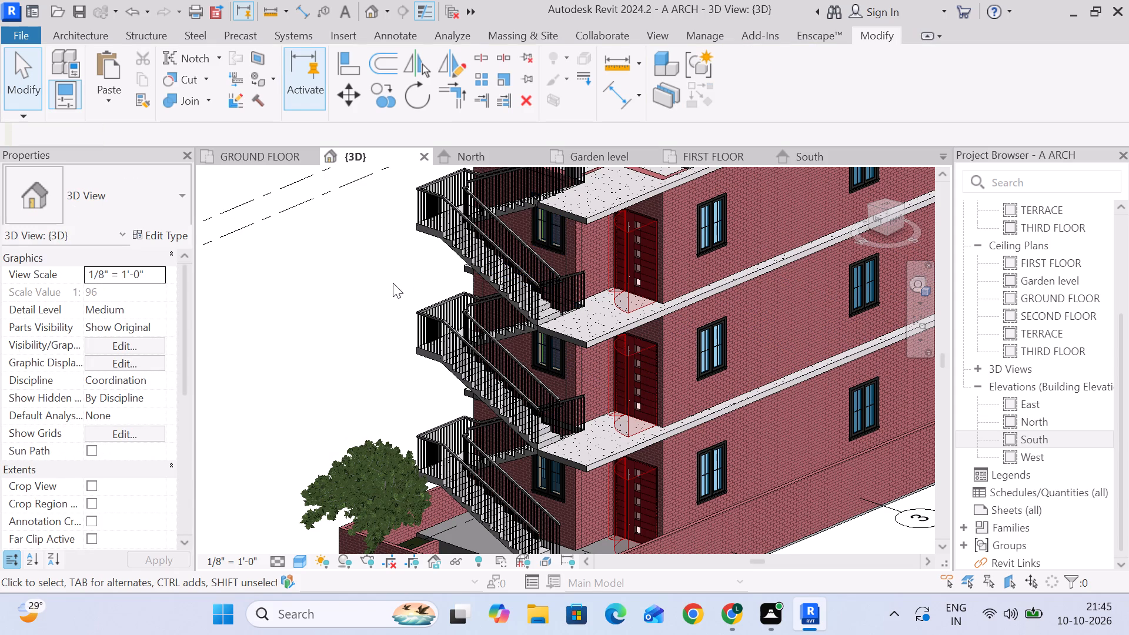
Examine the building from all sides in 3D, checking how the windows line up across the three floors.
{"action": "scroll", "coordinate": [496, 344], "scroll_direction": "down", "scroll_amount": 3}
{"action": "middle_click_drag", "start_coordinate": [511, 350], "coordinate": [417, 350]}
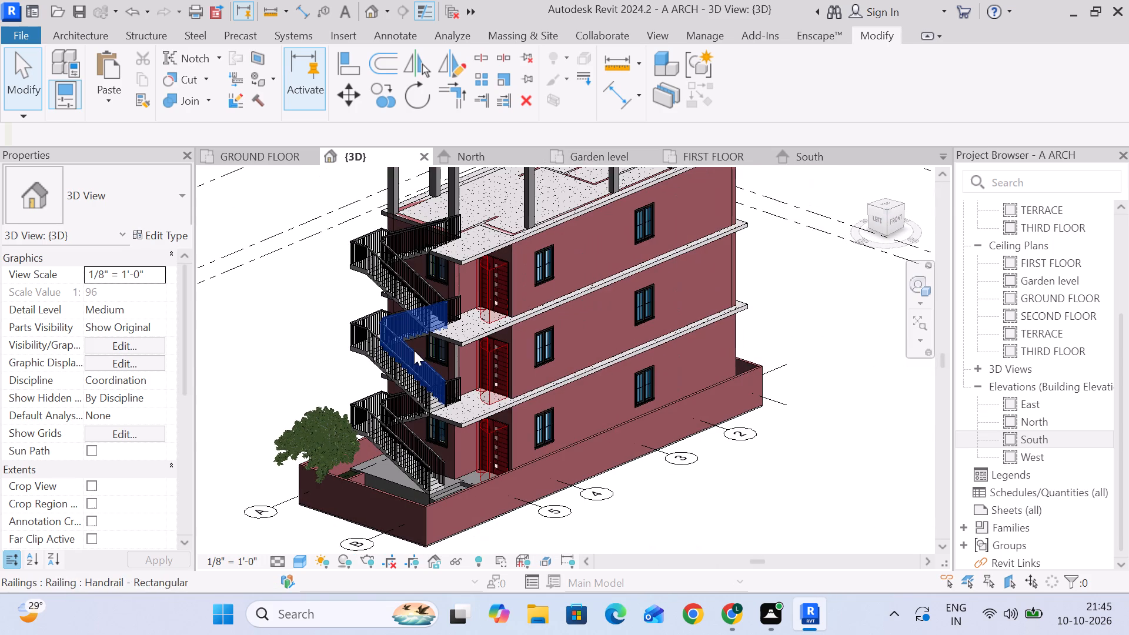
{"action": "middle_click_drag", "start_coordinate": [303, 300], "coordinate": [329, 405]}
{"action": "scroll", "coordinate": [339, 398], "scroll_direction": "down", "scroll_amount": 2}
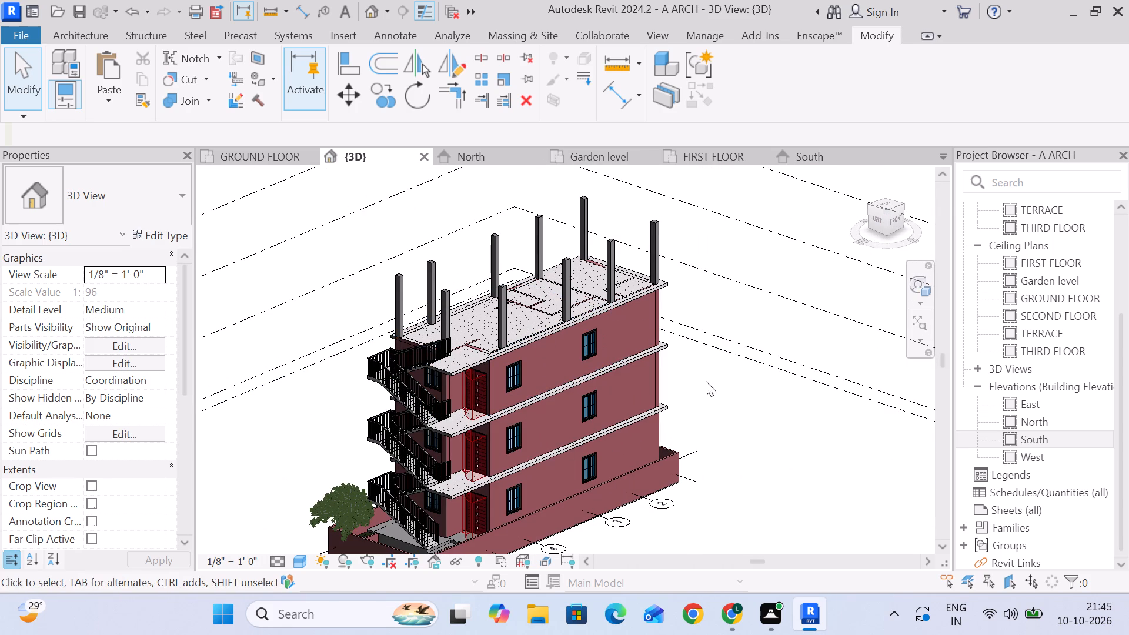
{"action": "middle_click_drag", "start_coordinate": [758, 392], "coordinate": [534, 362]}
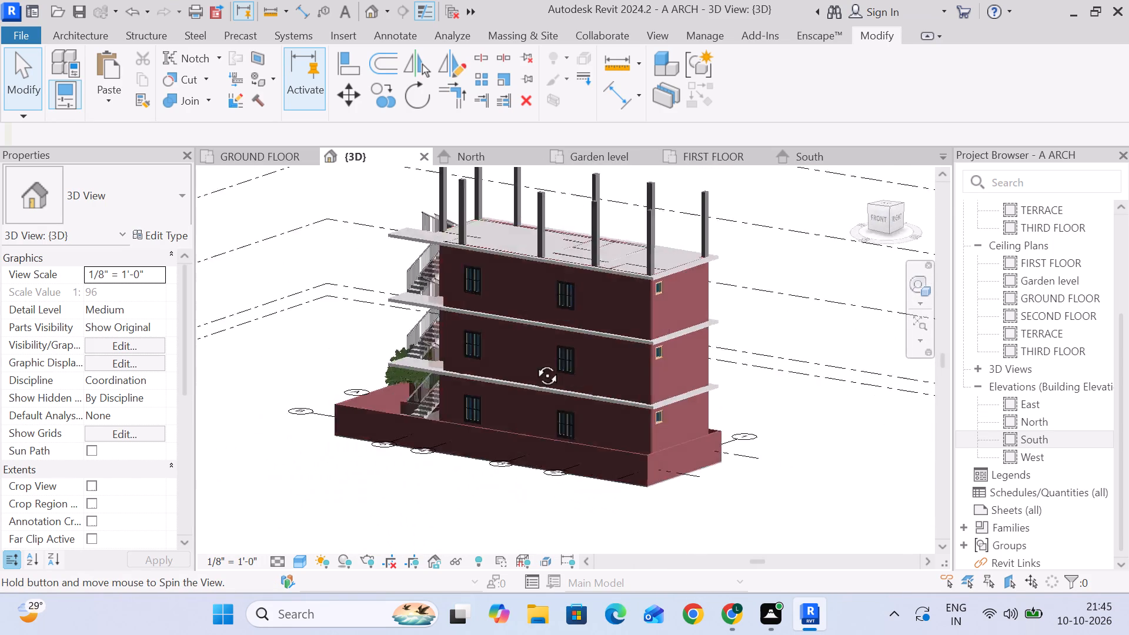
{"action": "middle_click_drag", "start_coordinate": [534, 362], "coordinate": [459, 377]}
{"action": "middle_click_drag", "start_coordinate": [831, 375], "coordinate": [637, 362], "text": "shift"}
{"action": "middle_click_drag", "start_coordinate": [852, 422], "coordinate": [791, 343]}
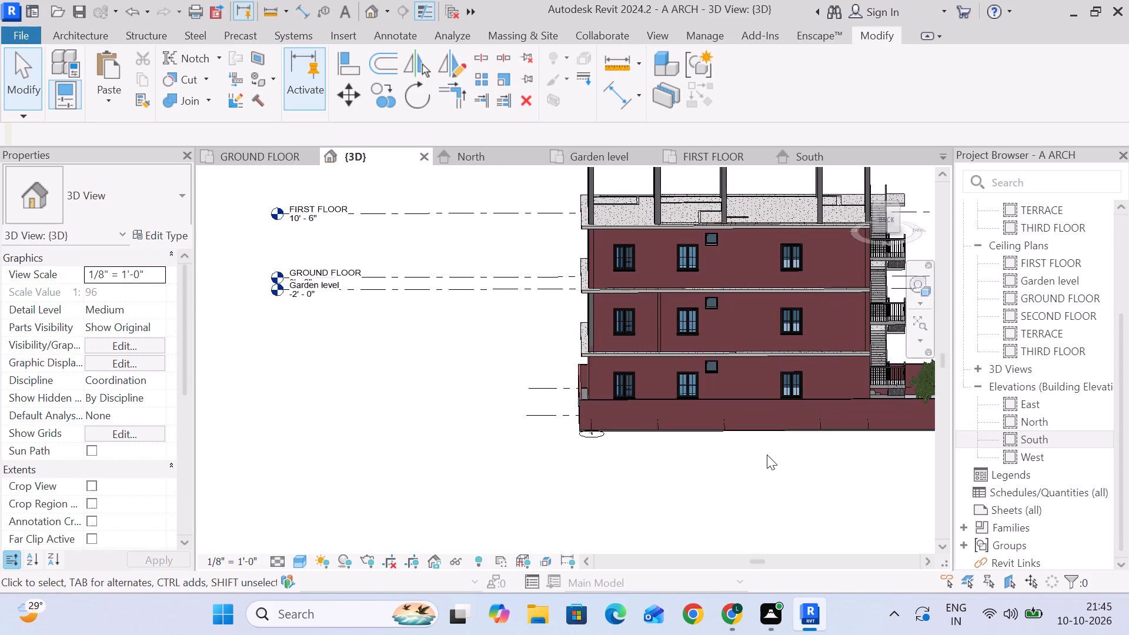
{"action": "middle_click_drag", "start_coordinate": [767, 455], "coordinate": [766, 369], "text": "shift"}
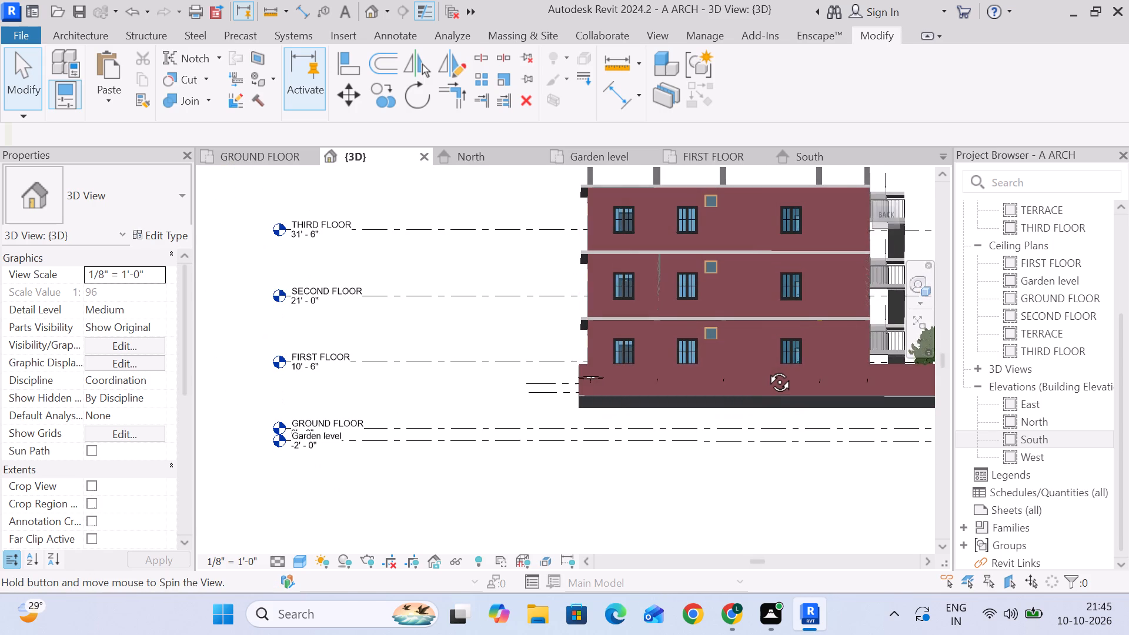
{"action": "middle_click_drag", "start_coordinate": [766, 369], "coordinate": [686, 482], "text": "shift"}
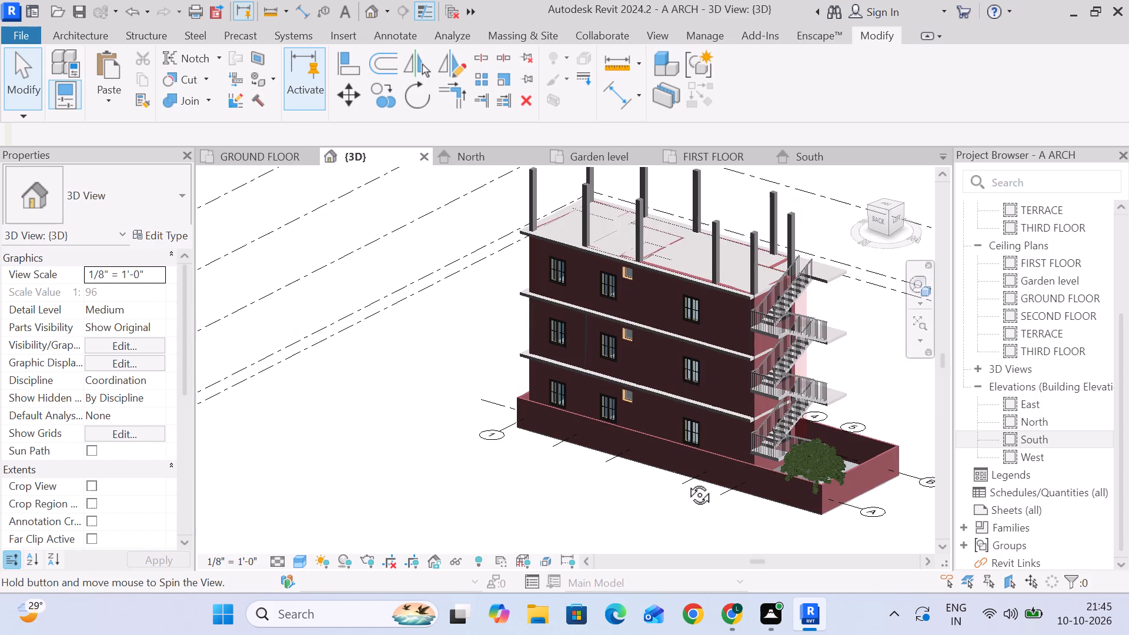
{"action": "middle_click_drag", "start_coordinate": [686, 482], "coordinate": [672, 470], "text": "shift"}
{"action": "scroll", "coordinate": [695, 455], "scroll_direction": "down", "scroll_amount": 1}
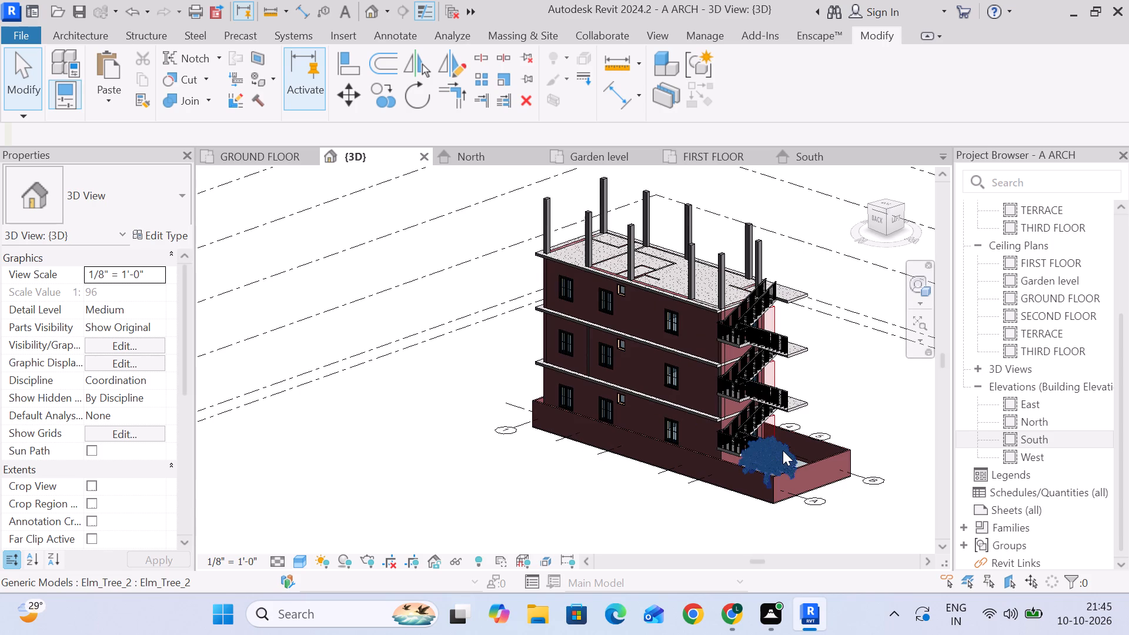
{"action": "middle_click_drag", "start_coordinate": [783, 450], "coordinate": [713, 430], "text": "shift"}
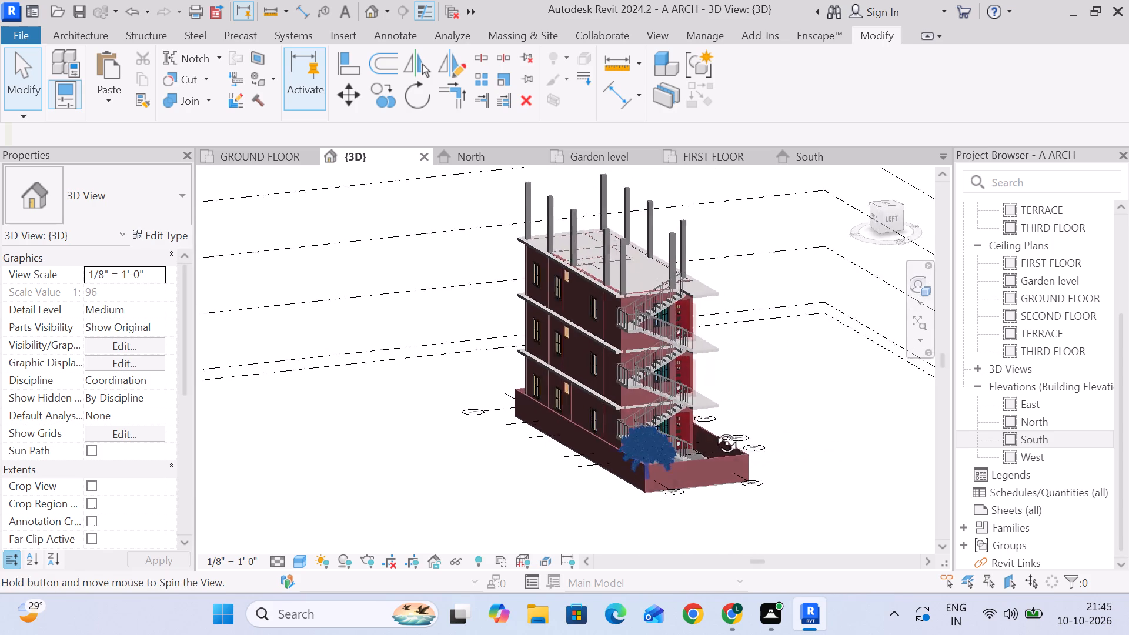
{"action": "middle_click_drag", "start_coordinate": [713, 430], "coordinate": [566, 433], "text": "shift"}
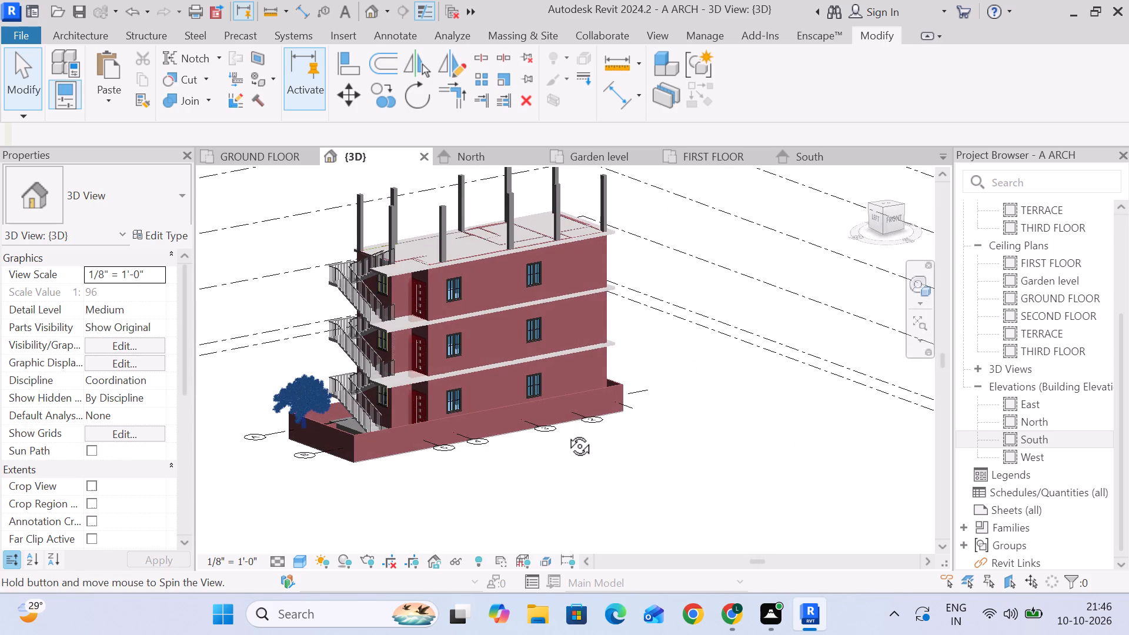
{"action": "middle_click_drag", "start_coordinate": [566, 433], "coordinate": [620, 459], "text": "shift"}
{"action": "scroll", "coordinate": [690, 450], "scroll_direction": "up", "scroll_amount": 3}
{"action": "middle_click_drag", "start_coordinate": [694, 449], "coordinate": [895, 477]}
{"action": "scroll", "coordinate": [694, 449], "scroll_direction": "up", "scroll_amount": 1}
{"action": "scroll", "coordinate": [901, 475], "scroll_direction": "down", "scroll_amount": 2}
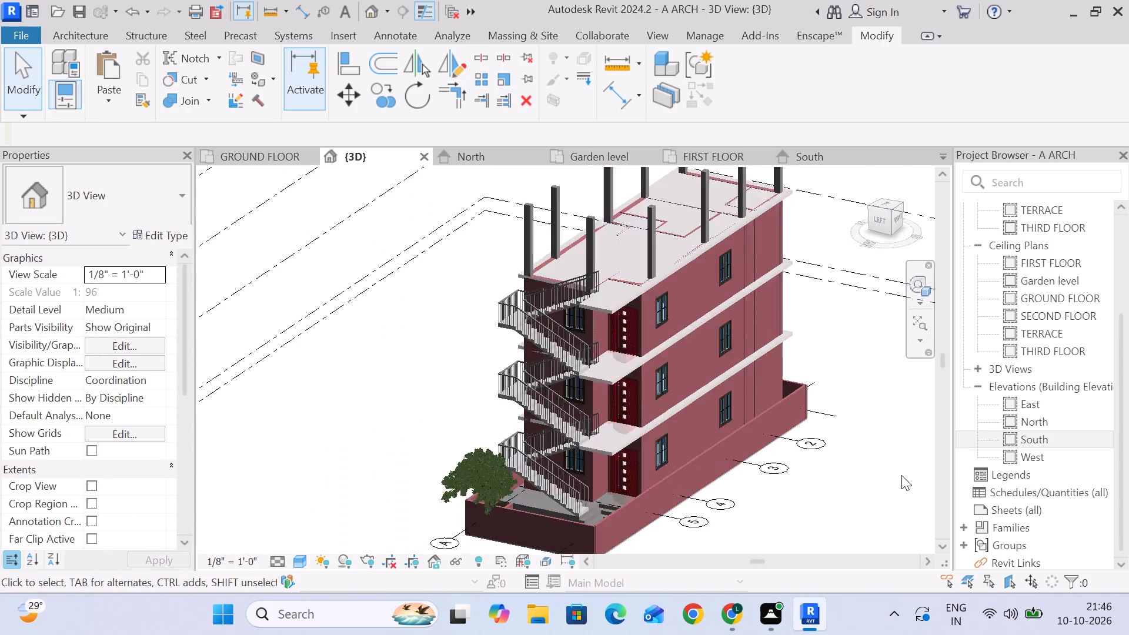
{"action": "scroll", "coordinate": [901, 475], "scroll_direction": "down", "scroll_amount": 2}
{"action": "middle_click_drag", "start_coordinate": [901, 474], "coordinate": [894, 417]}
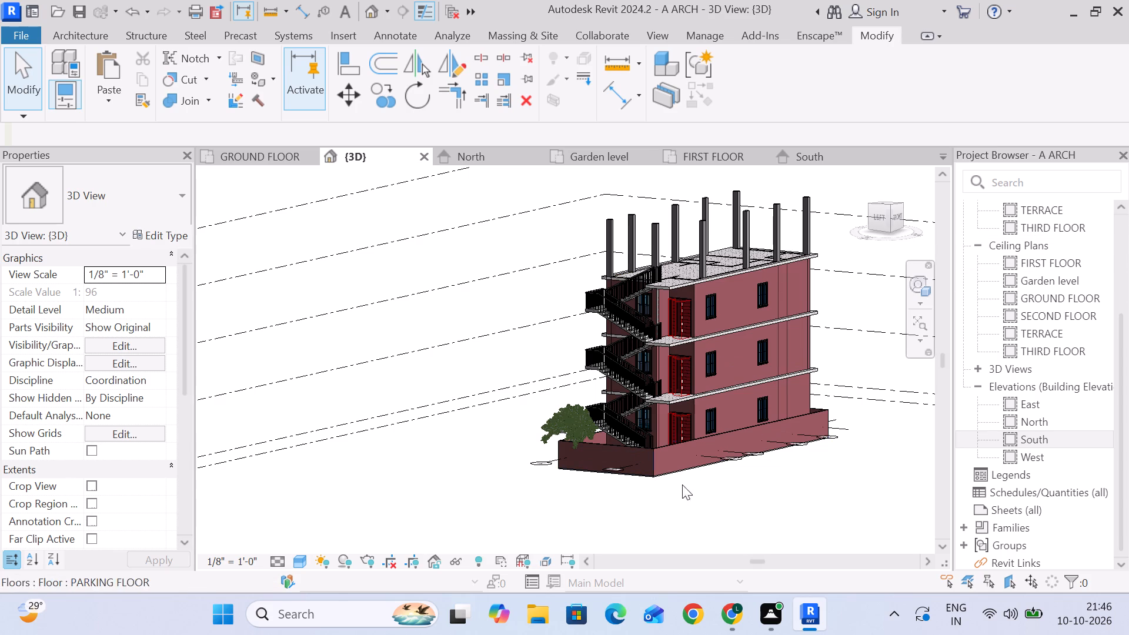
{"action": "middle_click_drag", "start_coordinate": [450, 466], "coordinate": [418, 440]}
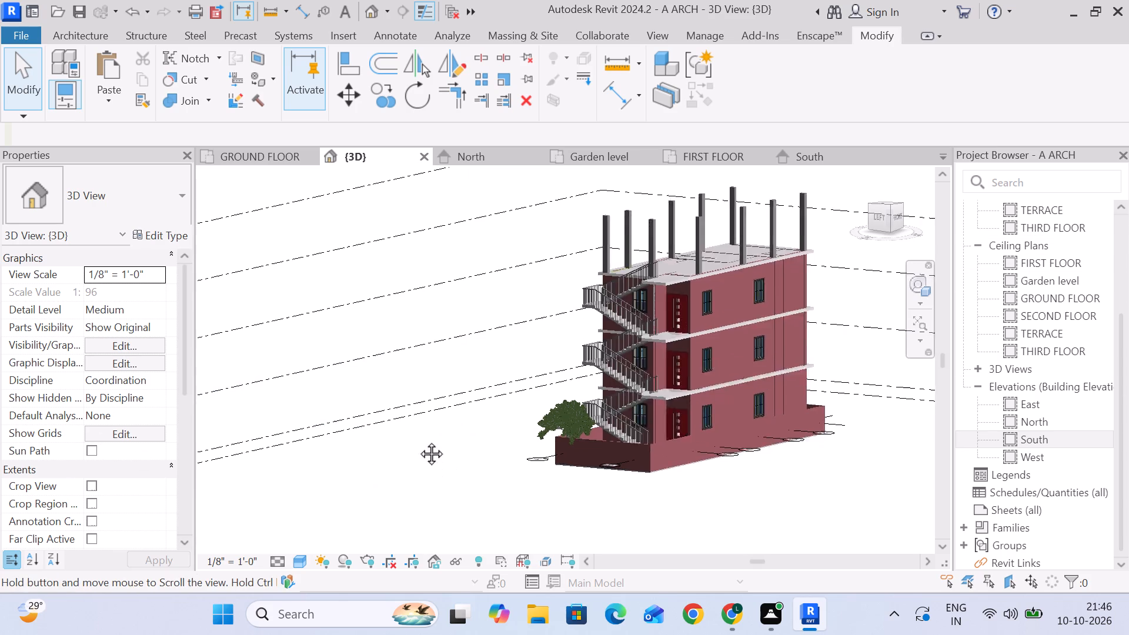
{"action": "middle_click_drag", "start_coordinate": [418, 440], "coordinate": [379, 408]}
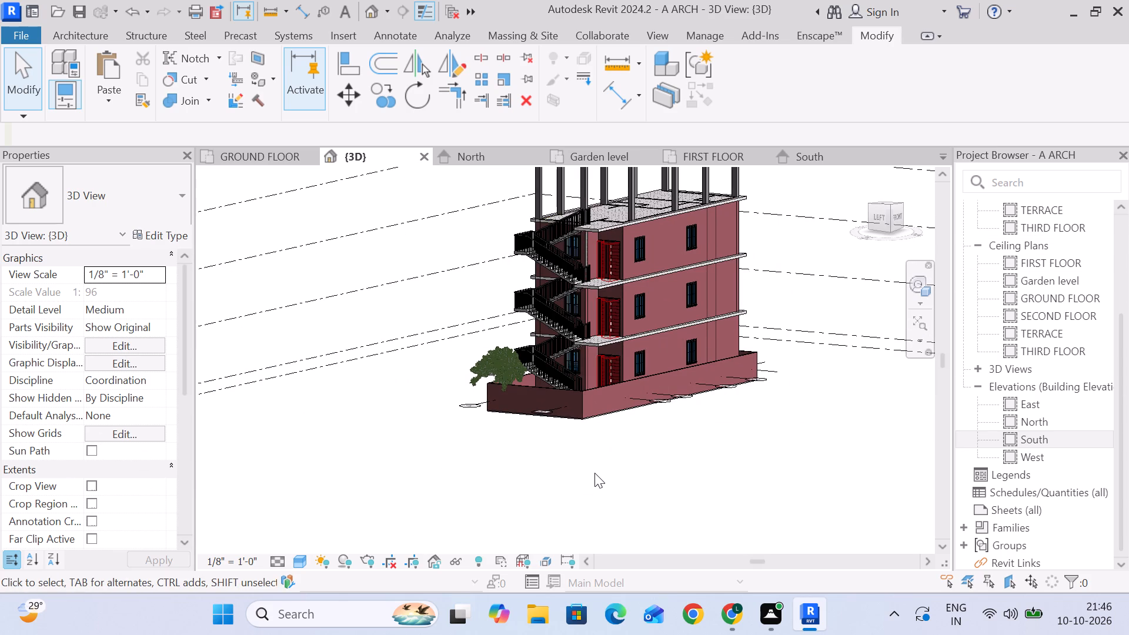
{"action": "left_click", "coordinate": [751, 449]}
{"action": "middle_click_drag", "start_coordinate": [762, 401], "coordinate": [762, 470], "text": "shift"}
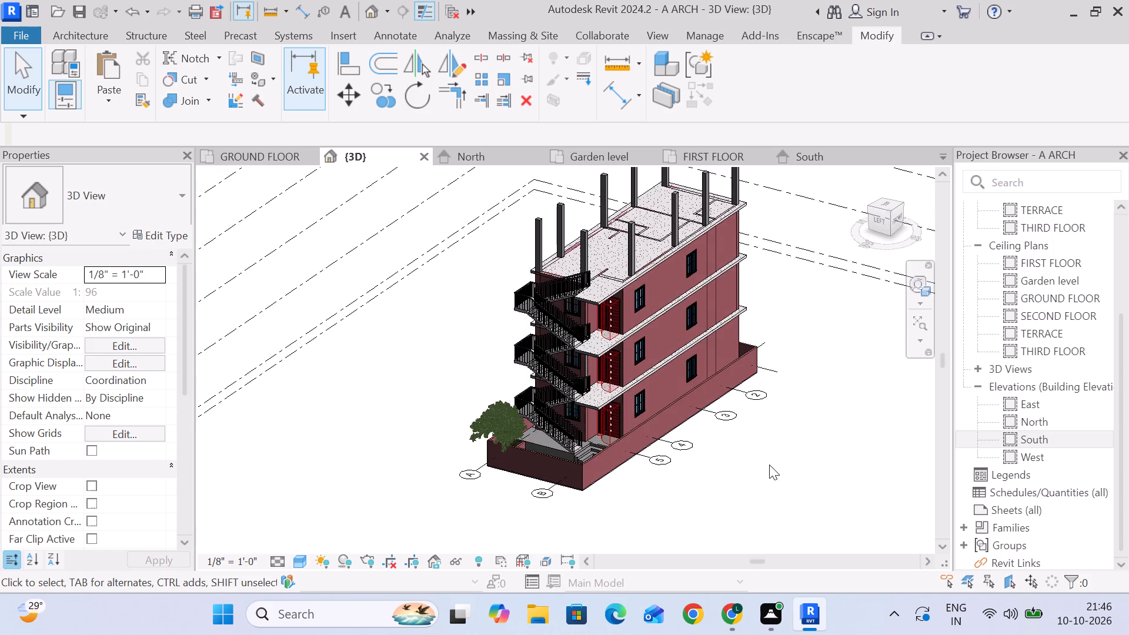
{"action": "middle_click_drag", "start_coordinate": [774, 461], "coordinate": [663, 385]}
{"action": "scroll", "coordinate": [663, 385], "scroll_direction": "up", "scroll_amount": 1}
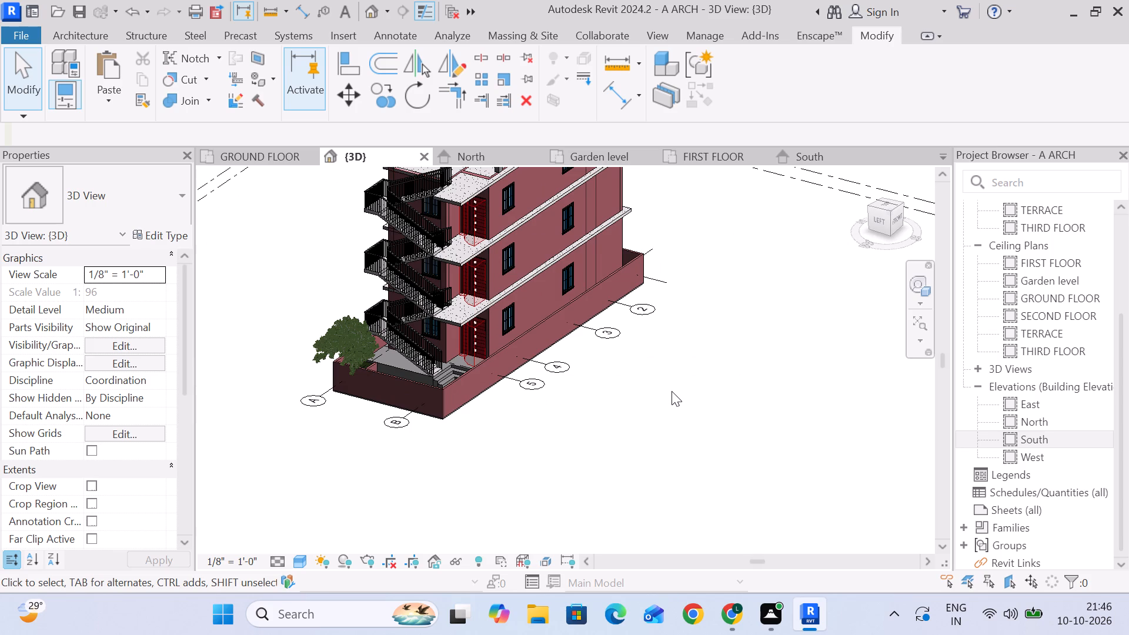
{"action": "middle_click", "coordinate": [695, 342]}
{"action": "middle_click_drag", "start_coordinate": [737, 342], "coordinate": [728, 446]}
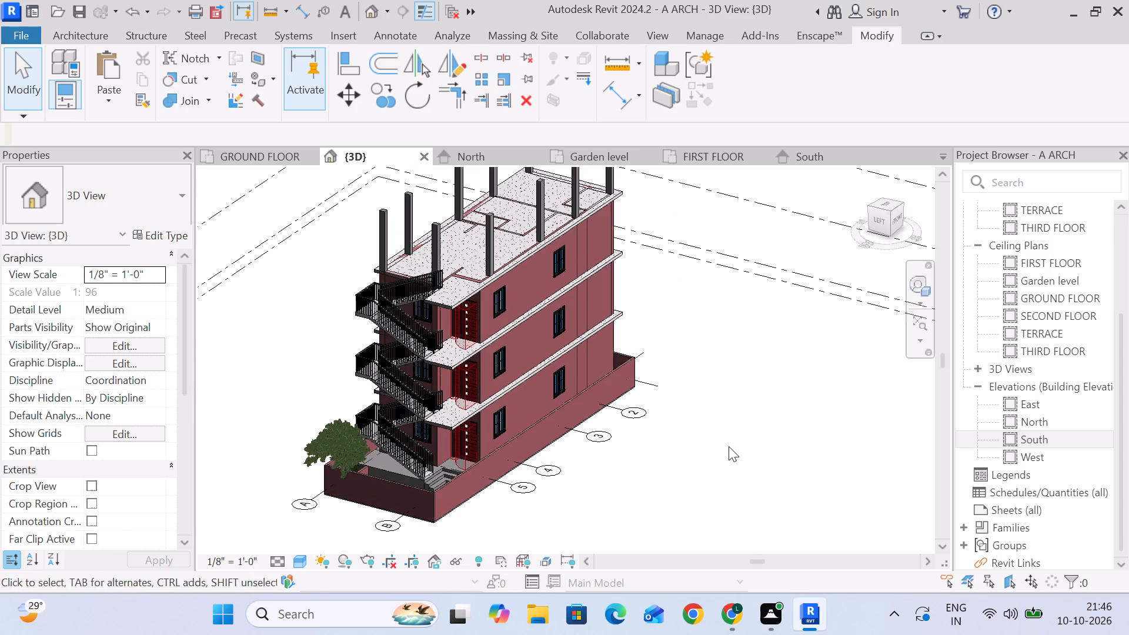
{"action": "middle_click_drag", "start_coordinate": [734, 425], "coordinate": [703, 403], "text": "shift"}
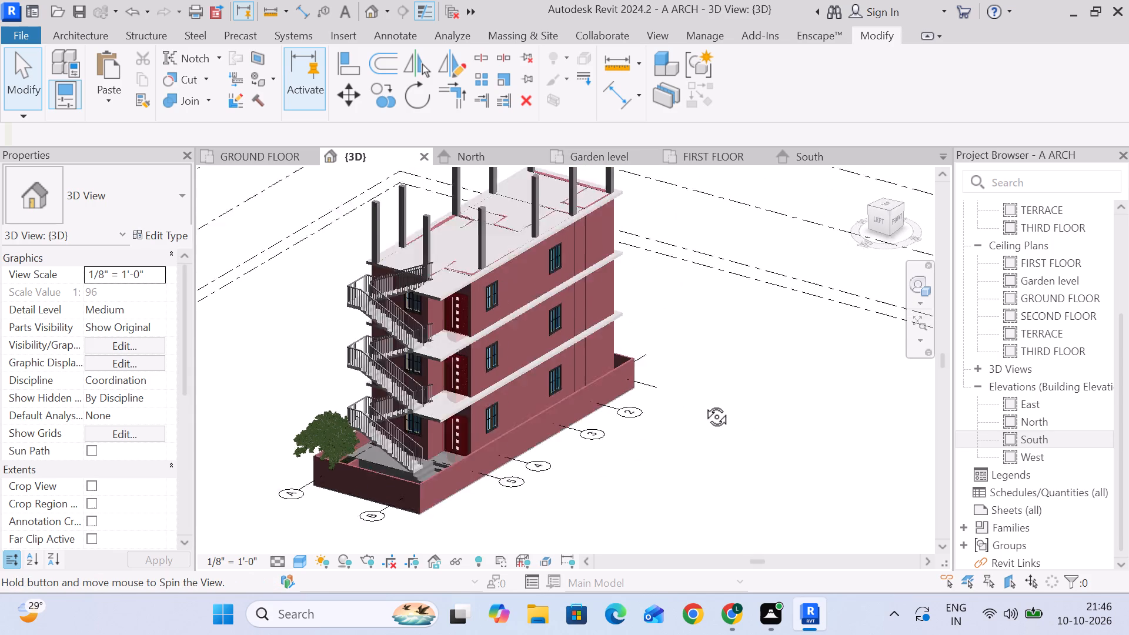
{"action": "middle_click_drag", "start_coordinate": [703, 403], "coordinate": [709, 416], "text": "shift"}
{"action": "middle_click_drag", "start_coordinate": [726, 397], "coordinate": [777, 510]}
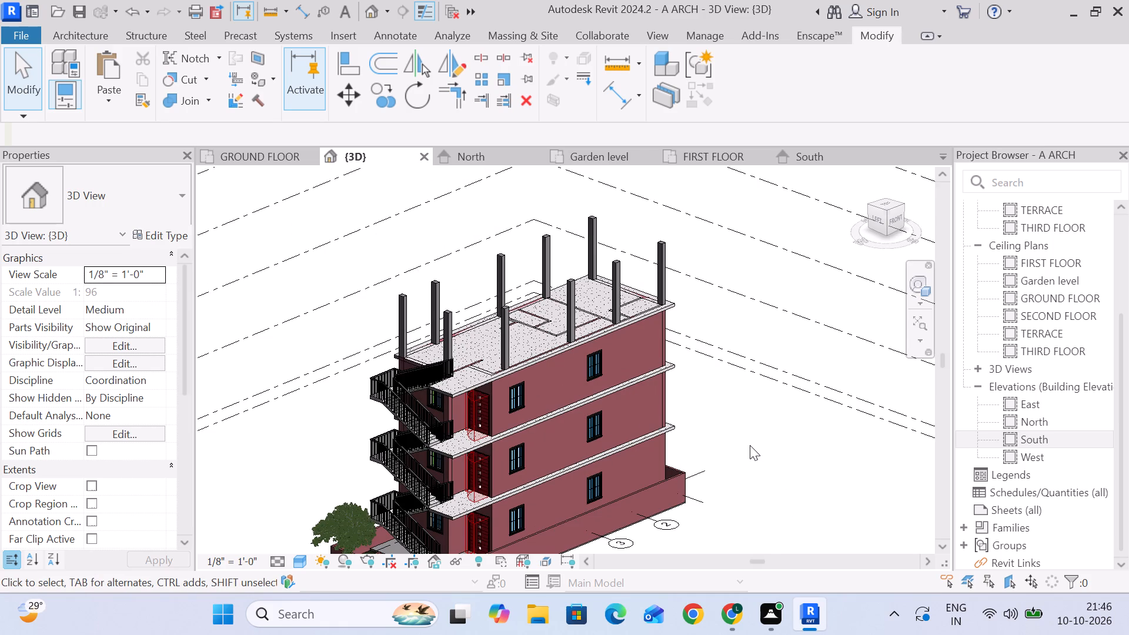
{"action": "scroll", "coordinate": [750, 446], "scroll_direction": "down", "scroll_amount": 1}
{"action": "middle_click_drag", "start_coordinate": [750, 446], "coordinate": [750, 419]}
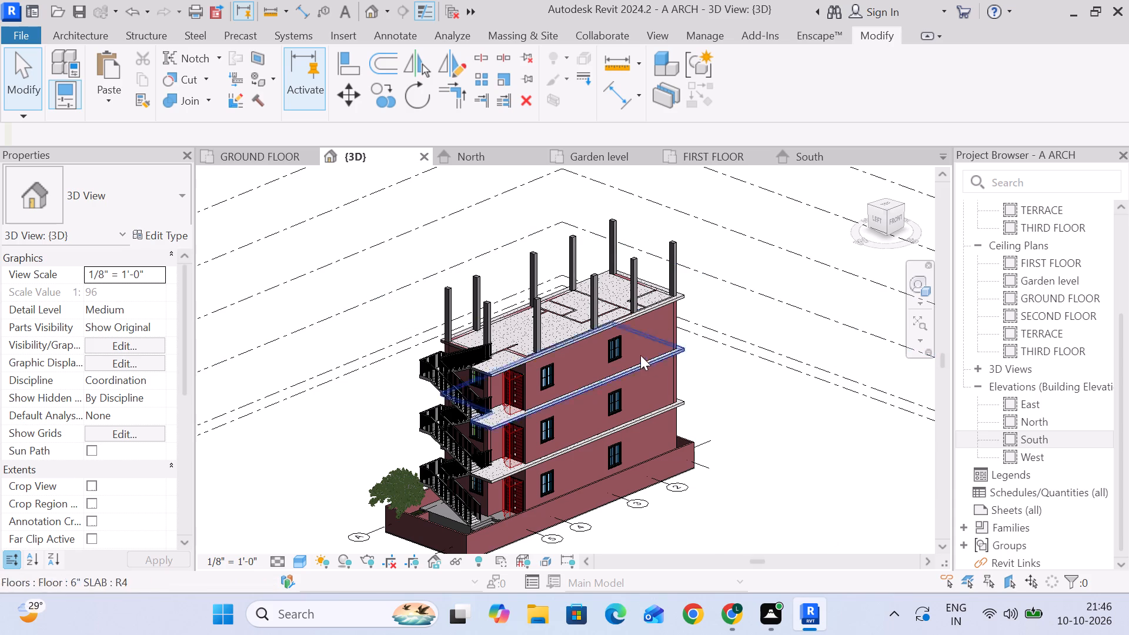
Open the GROUND FLOOR plan and examine its room, wall and window layout between grids 5 and 1.
{"action": "left_click", "coordinate": [270, 161]}
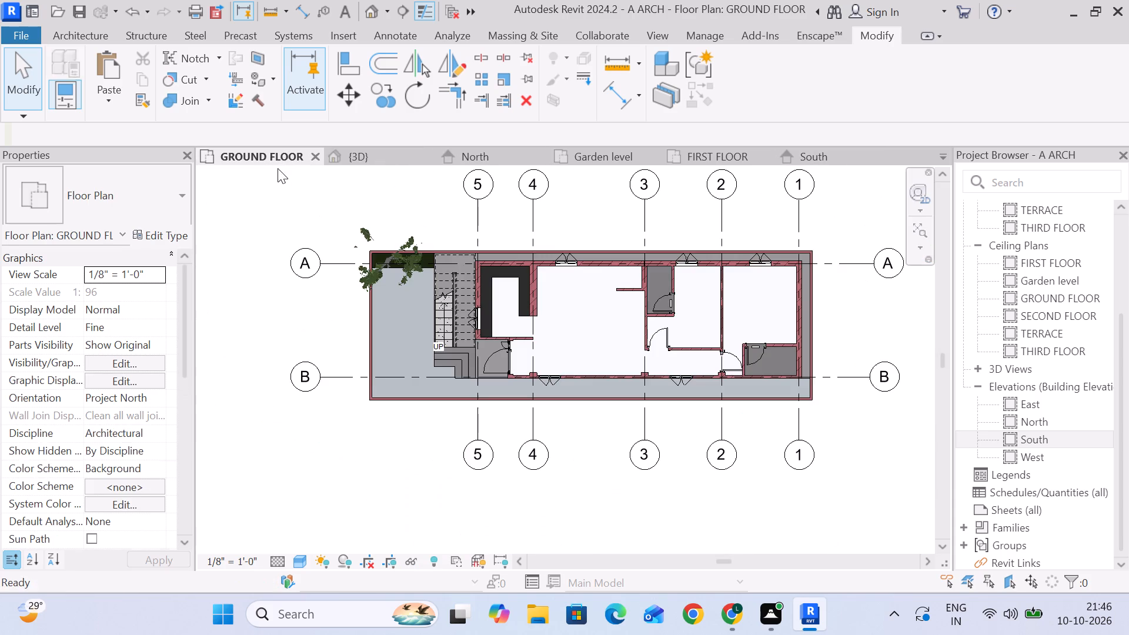
{"action": "scroll", "coordinate": [719, 397], "scroll_direction": "up", "scroll_amount": 3}
{"action": "middle_click_drag", "start_coordinate": [719, 412], "coordinate": [551, 488]}
{"action": "scroll", "coordinate": [559, 476], "scroll_direction": "down", "scroll_amount": 2}
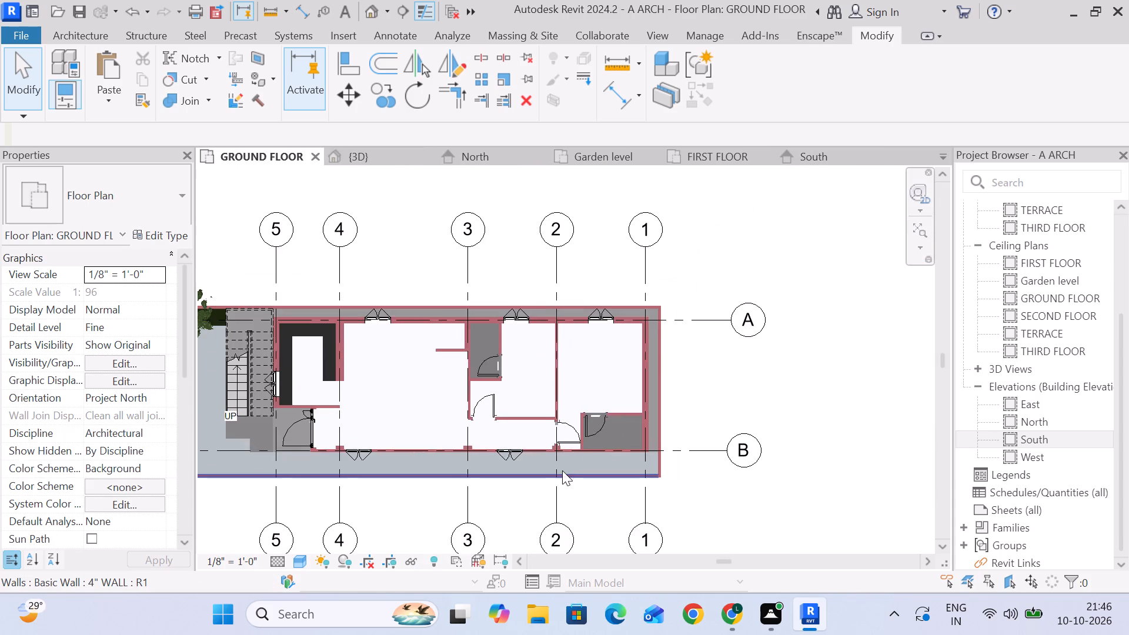
{"action": "middle_click_drag", "start_coordinate": [564, 472], "coordinate": [609, 416]}
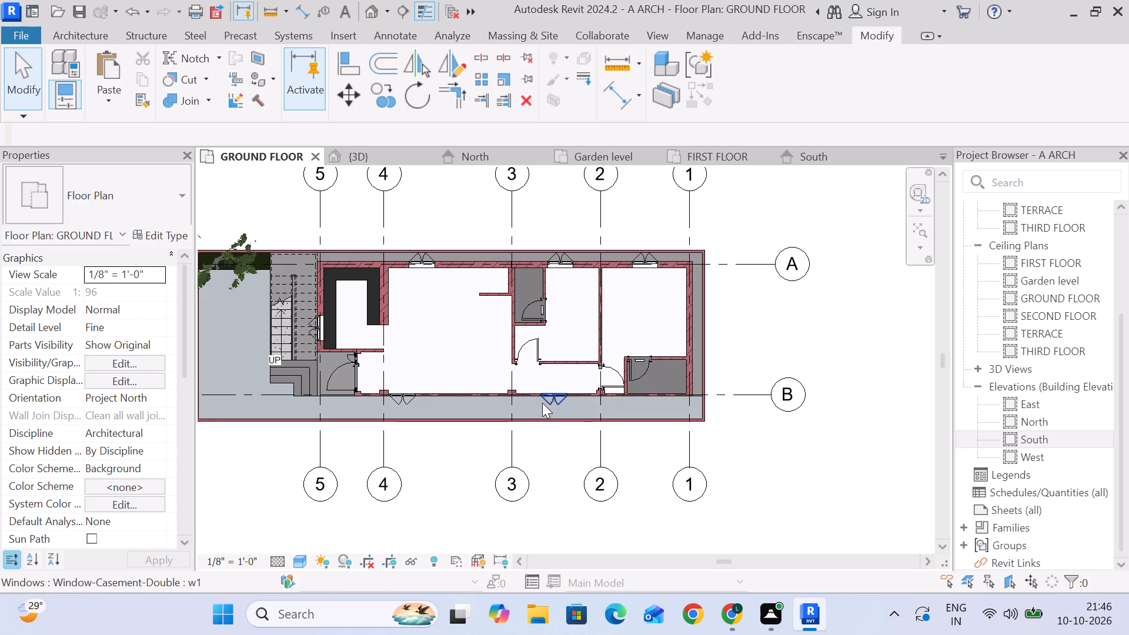
{"action": "scroll", "coordinate": [543, 331], "scroll_direction": "up", "scroll_amount": 3}
{"action": "middle_click_drag", "start_coordinate": [569, 333], "coordinate": [509, 333]}
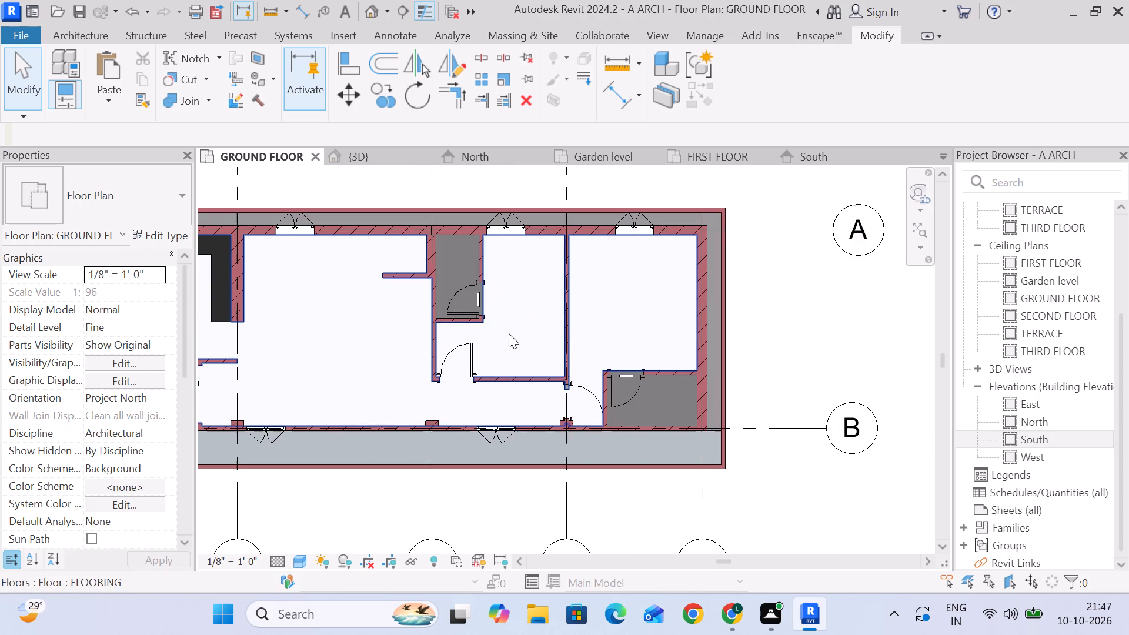
{"action": "scroll", "coordinate": [597, 340], "scroll_direction": "up", "scroll_amount": 2}
{"action": "middle_click_drag", "start_coordinate": [532, 338], "coordinate": [699, 334]}
{"action": "scroll", "coordinate": [692, 335], "scroll_direction": "down", "scroll_amount": 3}
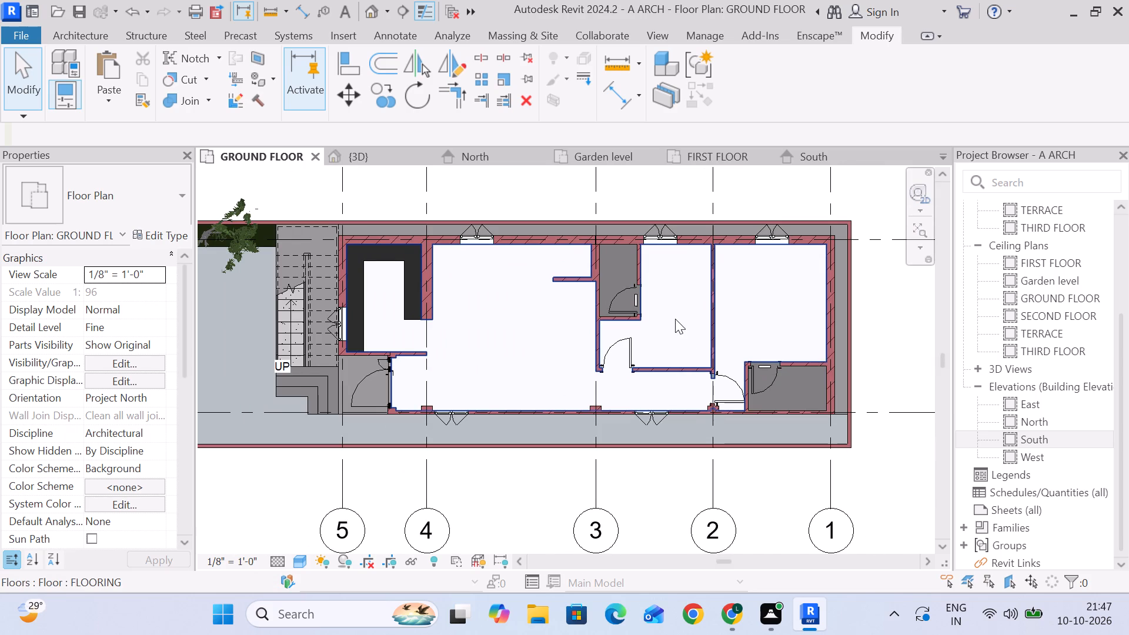
{"action": "middle_click_drag", "start_coordinate": [675, 319], "coordinate": [680, 312]}
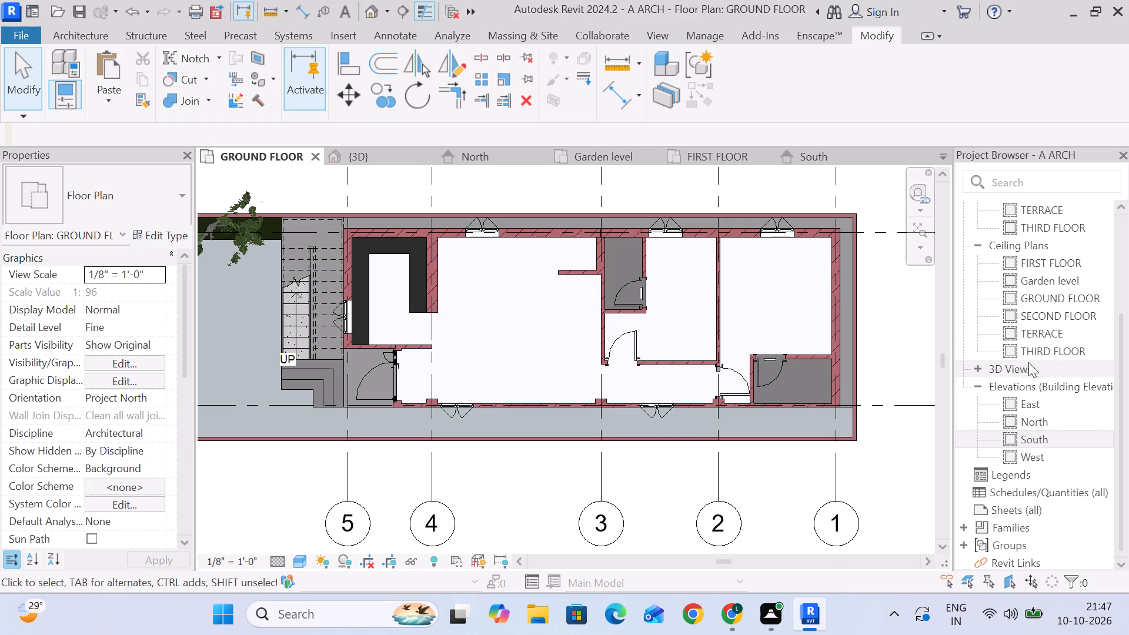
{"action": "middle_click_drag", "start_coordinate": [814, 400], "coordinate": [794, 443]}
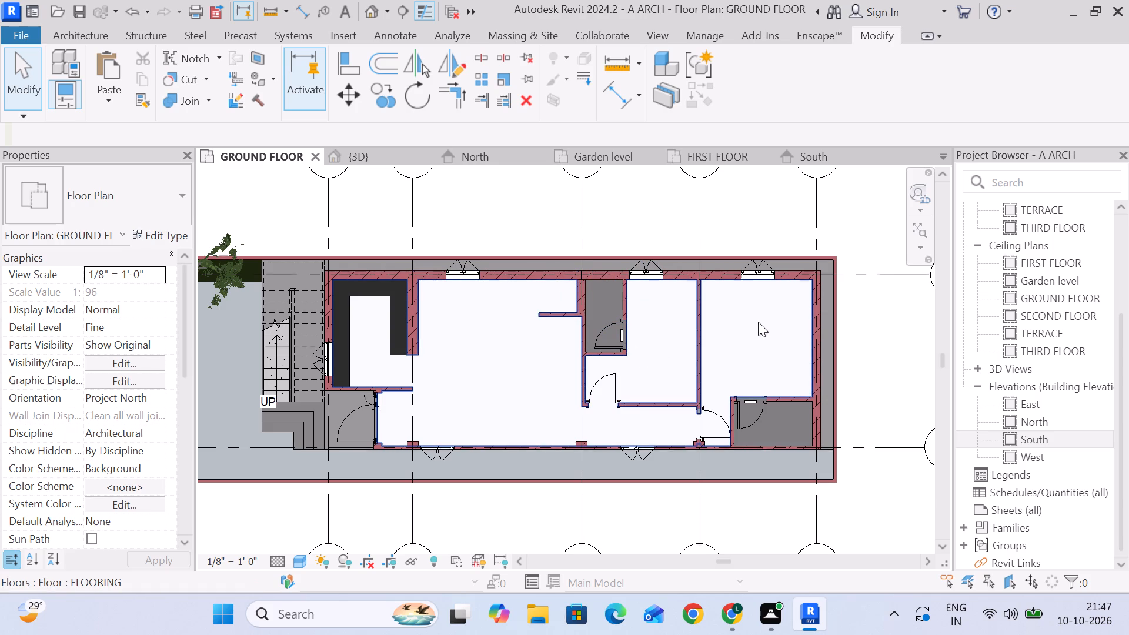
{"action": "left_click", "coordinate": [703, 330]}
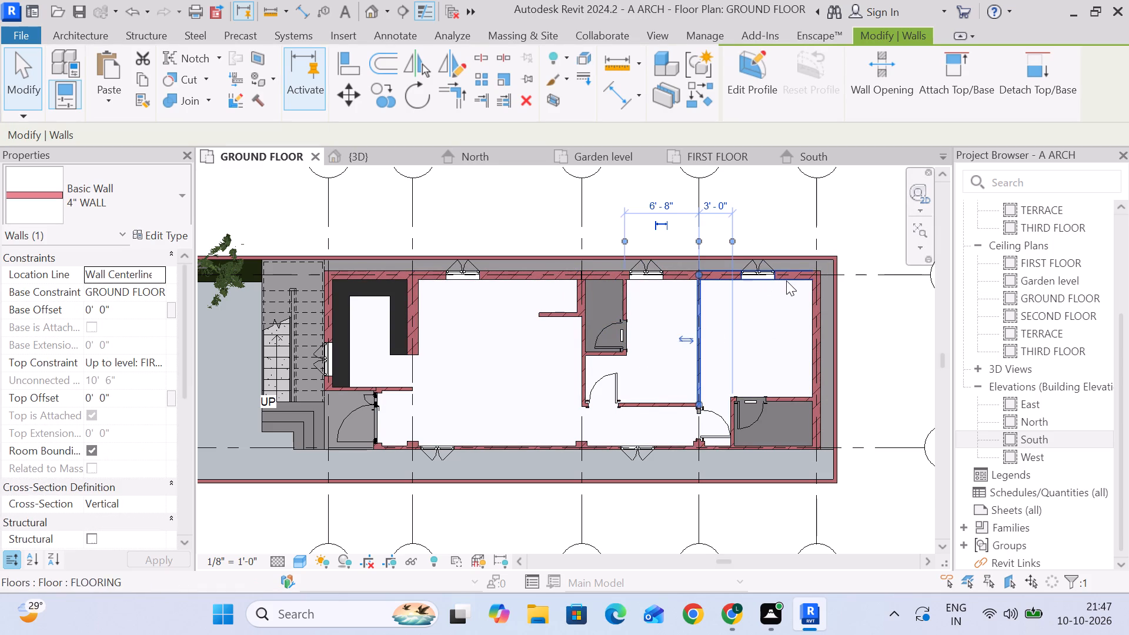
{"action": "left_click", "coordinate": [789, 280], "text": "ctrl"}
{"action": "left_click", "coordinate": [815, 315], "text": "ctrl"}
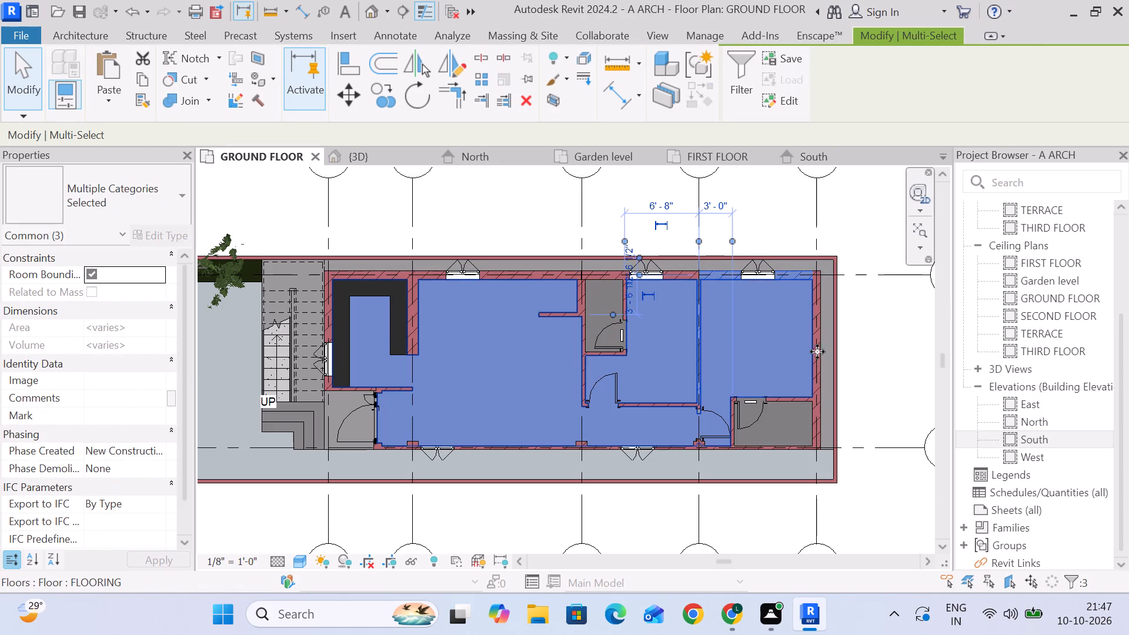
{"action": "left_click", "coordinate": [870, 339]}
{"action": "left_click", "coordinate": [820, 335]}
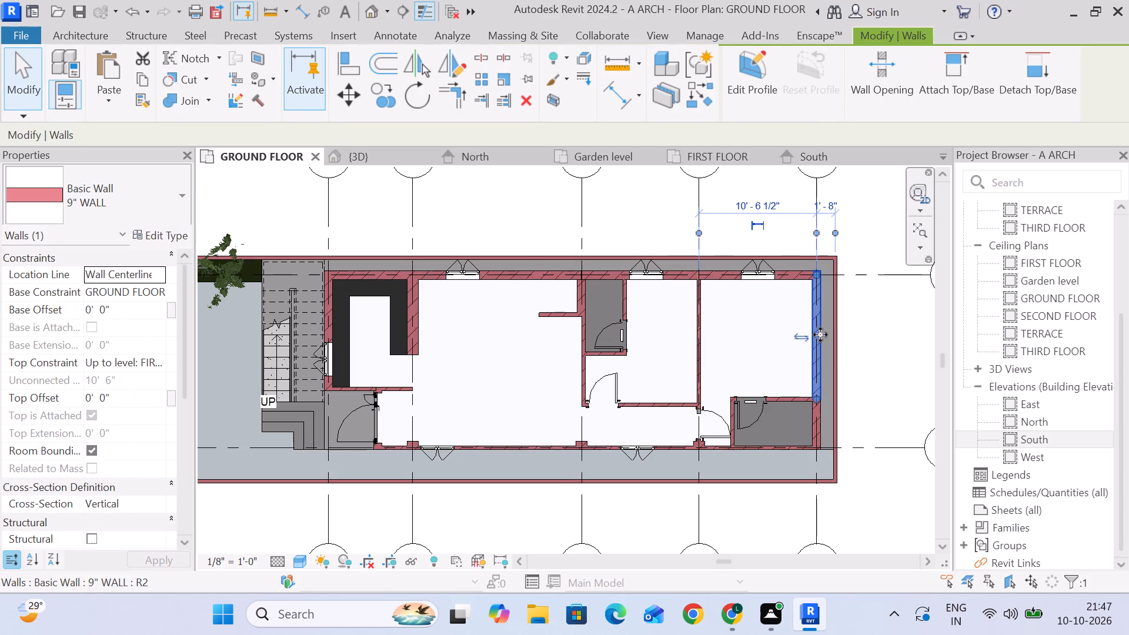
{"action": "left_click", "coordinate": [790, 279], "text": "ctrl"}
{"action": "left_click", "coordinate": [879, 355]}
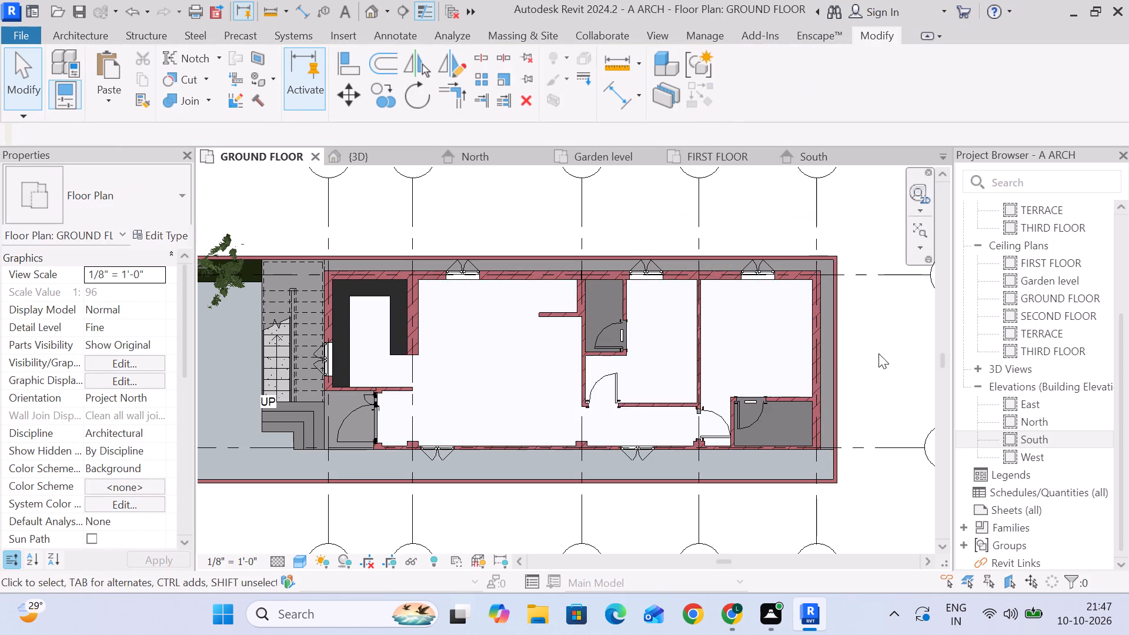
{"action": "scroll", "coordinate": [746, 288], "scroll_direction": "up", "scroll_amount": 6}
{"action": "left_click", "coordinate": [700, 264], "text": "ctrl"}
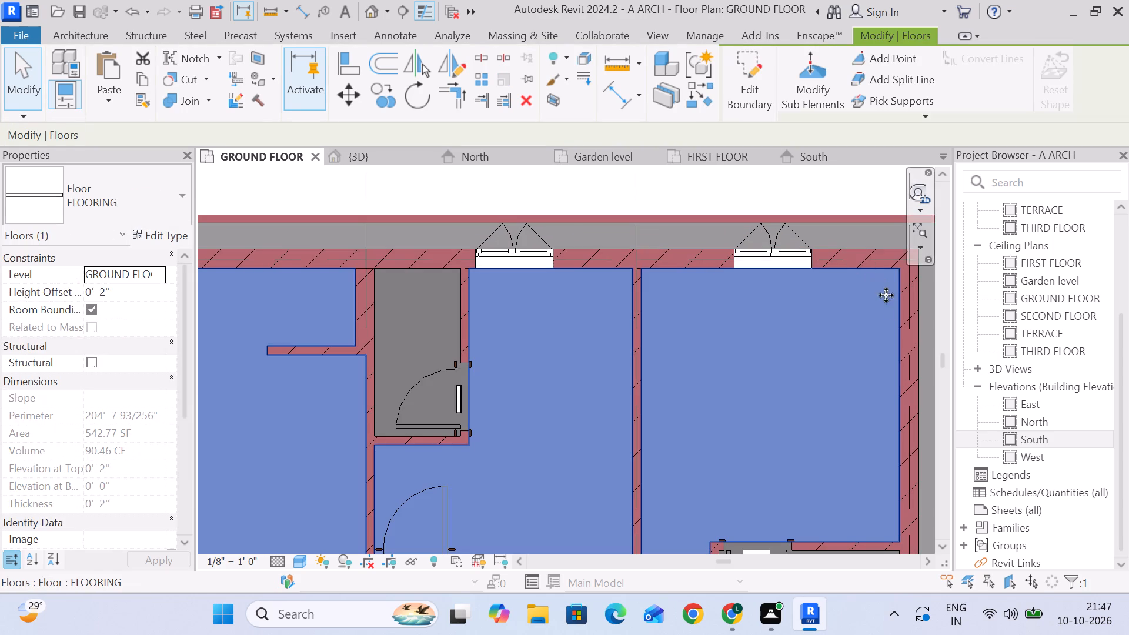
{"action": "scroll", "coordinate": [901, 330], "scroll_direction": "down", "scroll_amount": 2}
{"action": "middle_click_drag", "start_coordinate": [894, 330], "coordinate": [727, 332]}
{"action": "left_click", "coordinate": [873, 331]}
Select the bedroom's 9" outer wall between grids 2 and 1, its w1 window, and the adjoining 9" wall on grid 1.
{"action": "scroll", "coordinate": [660, 279], "scroll_direction": "up", "scroll_amount": 5}
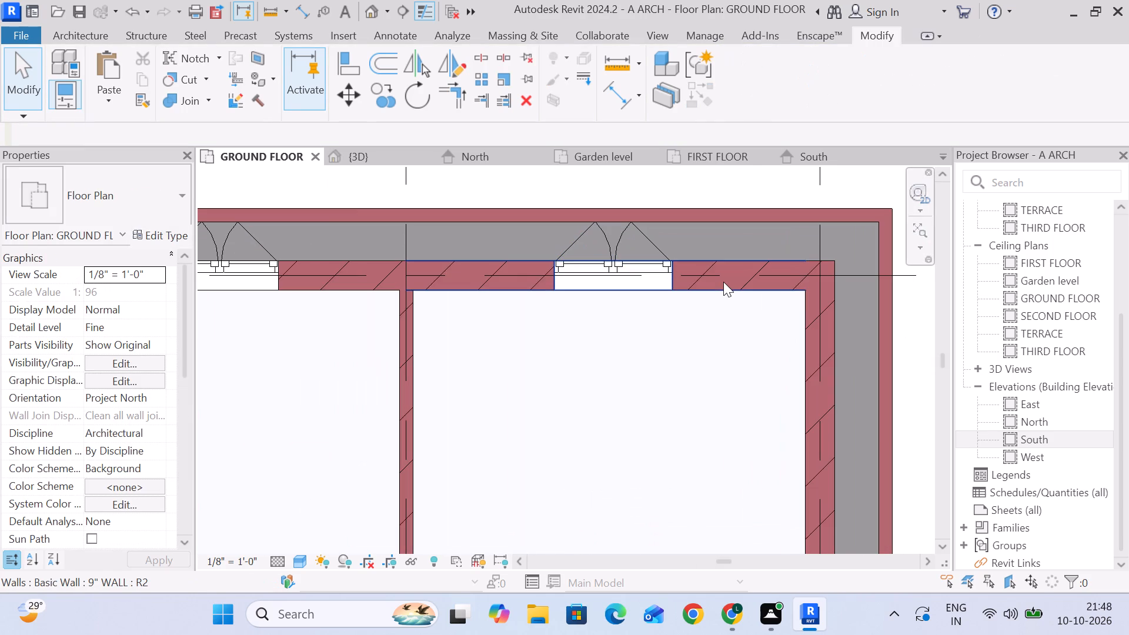
{"action": "left_click", "coordinate": [723, 282]}
{"action": "left_click", "coordinate": [659, 278], "text": "ctrl"}
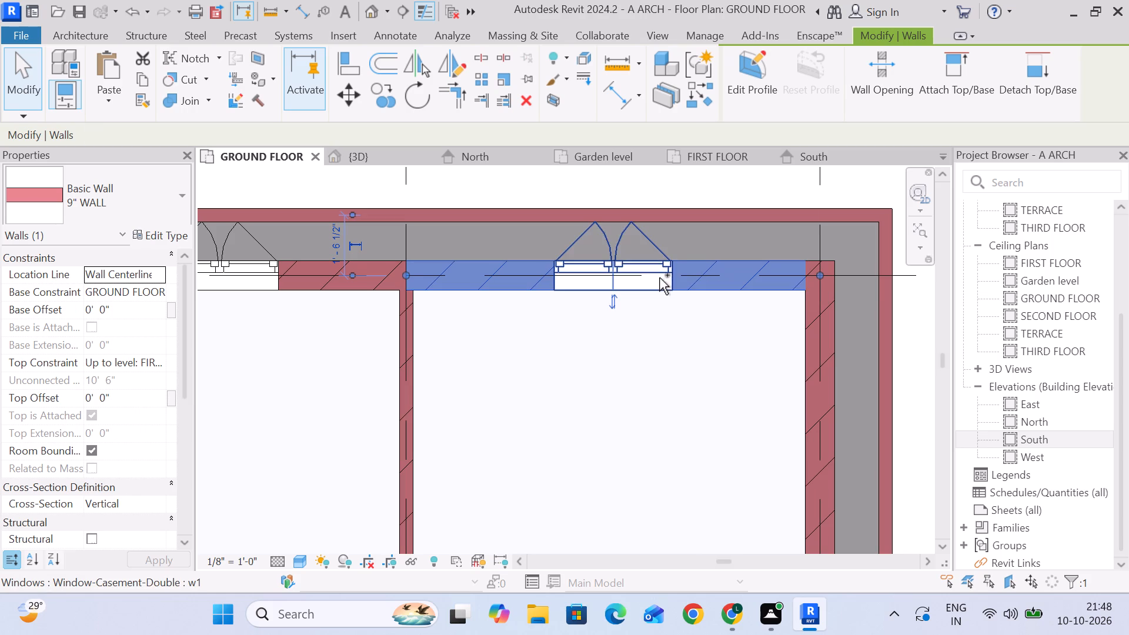
{"action": "left_click", "coordinate": [823, 330], "text": "ctrl"}
{"action": "scroll", "coordinate": [833, 351], "scroll_direction": "down", "scroll_amount": 6}
{"action": "middle_click_drag", "start_coordinate": [835, 386], "coordinate": [833, 278]}
{"action": "middle_click_drag", "start_coordinate": [833, 383], "coordinate": [838, 317]}
Add the corner toilet's 4" partition walls, D3 TOILET door, 16" x 24" fixed window and outer walls on grids 1 and B to the selection.
{"action": "scroll", "coordinate": [801, 340], "scroll_direction": "up", "scroll_amount": 11}
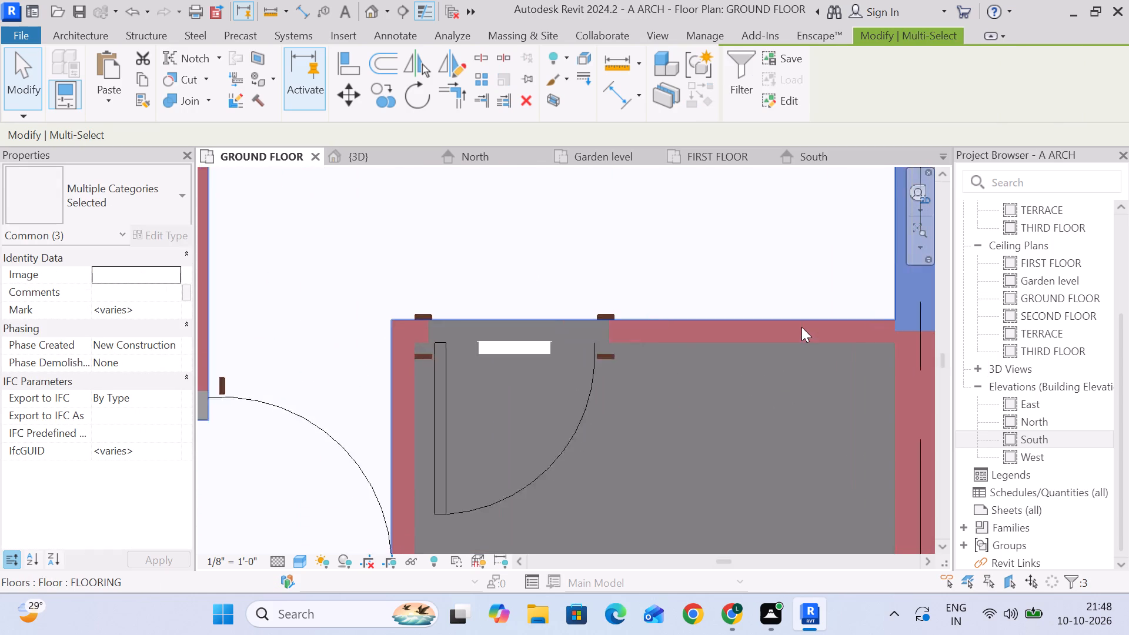
{"action": "left_click", "coordinate": [793, 327], "text": "ctrl"}
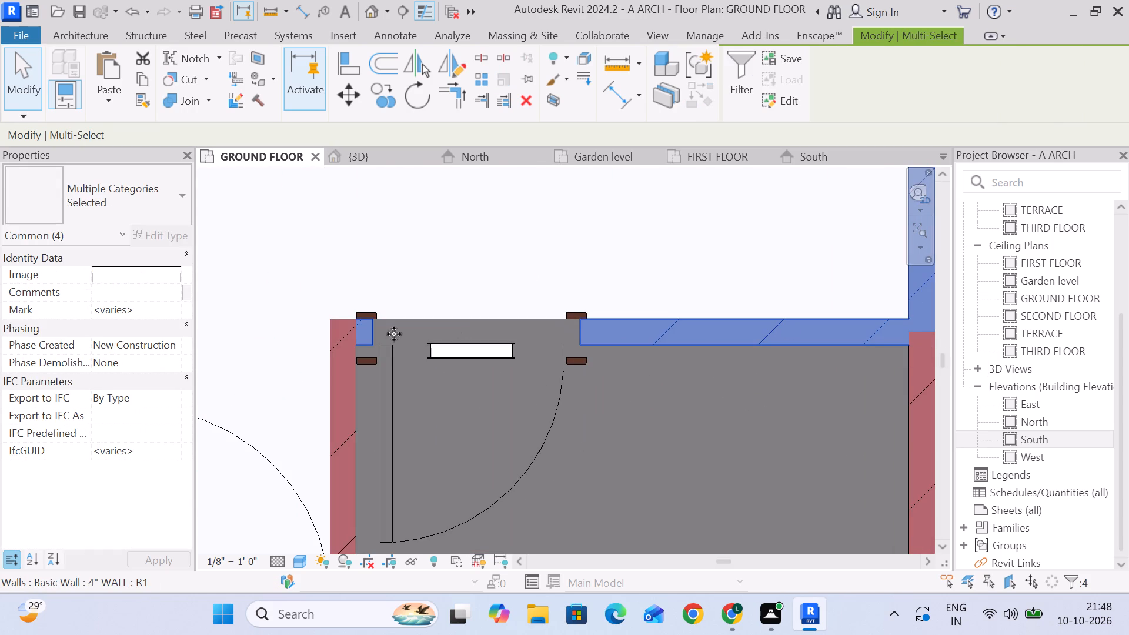
{"action": "left_click", "coordinate": [346, 365], "text": "ctrl"}
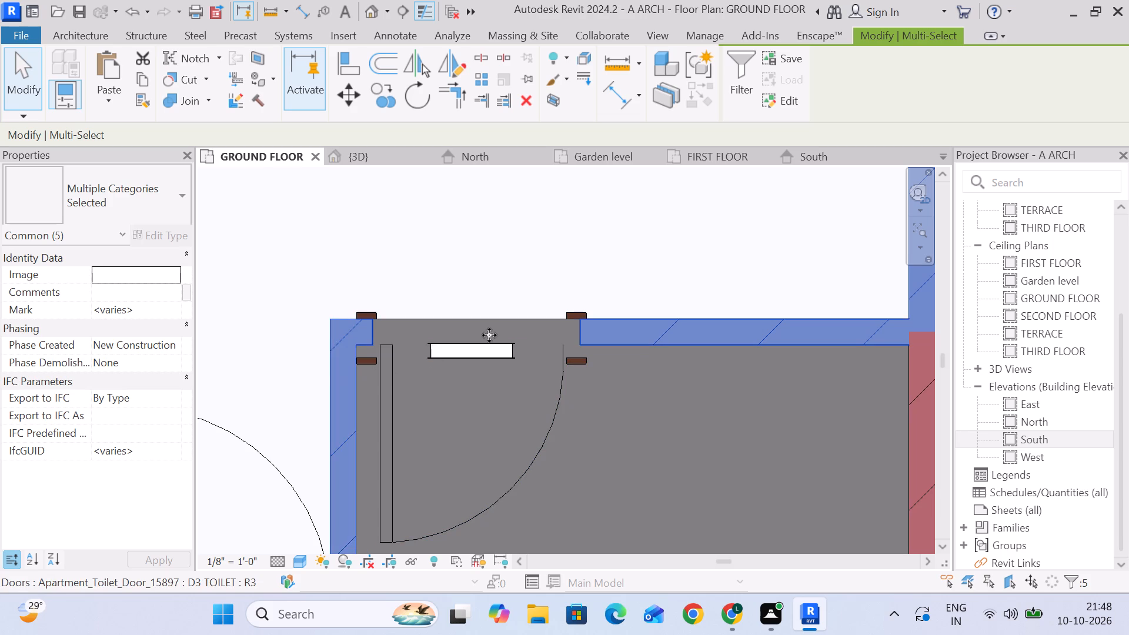
{"action": "left_click", "coordinate": [491, 335], "text": "ctrl"}
{"action": "left_click", "coordinate": [473, 345], "text": "ctrl"}
{"action": "scroll", "coordinate": [479, 348], "scroll_direction": "down", "scroll_amount": 11}
{"action": "middle_click_drag", "start_coordinate": [522, 372], "coordinate": [537, 305]}
{"action": "scroll", "coordinate": [600, 326], "scroll_direction": "up", "scroll_amount": 6}
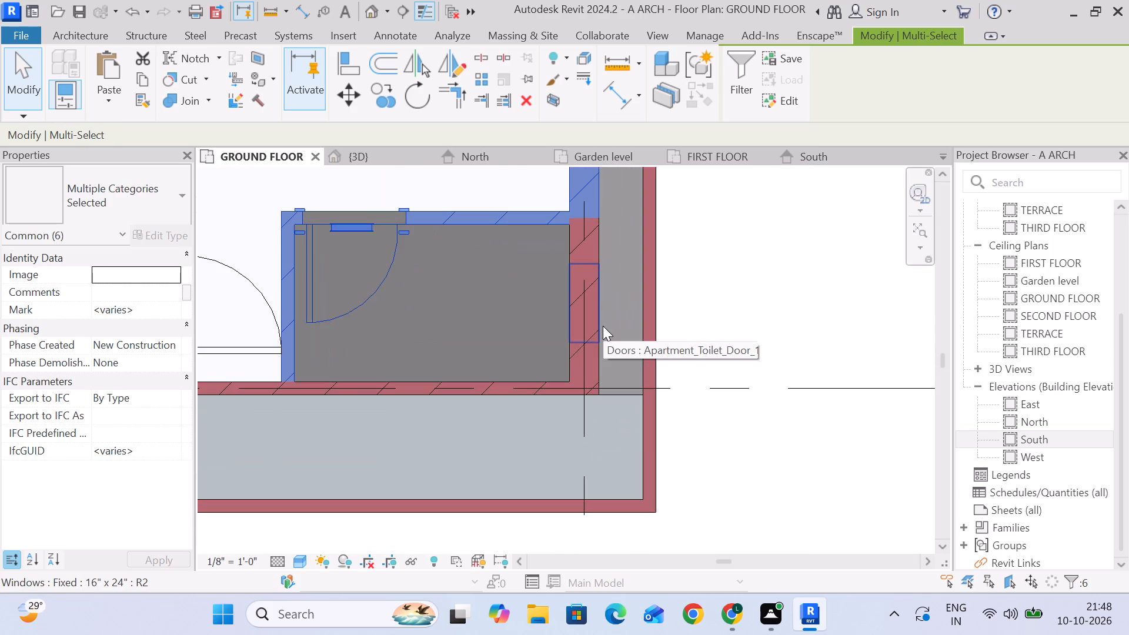
{"action": "left_click", "coordinate": [593, 323], "text": "ctrl"}
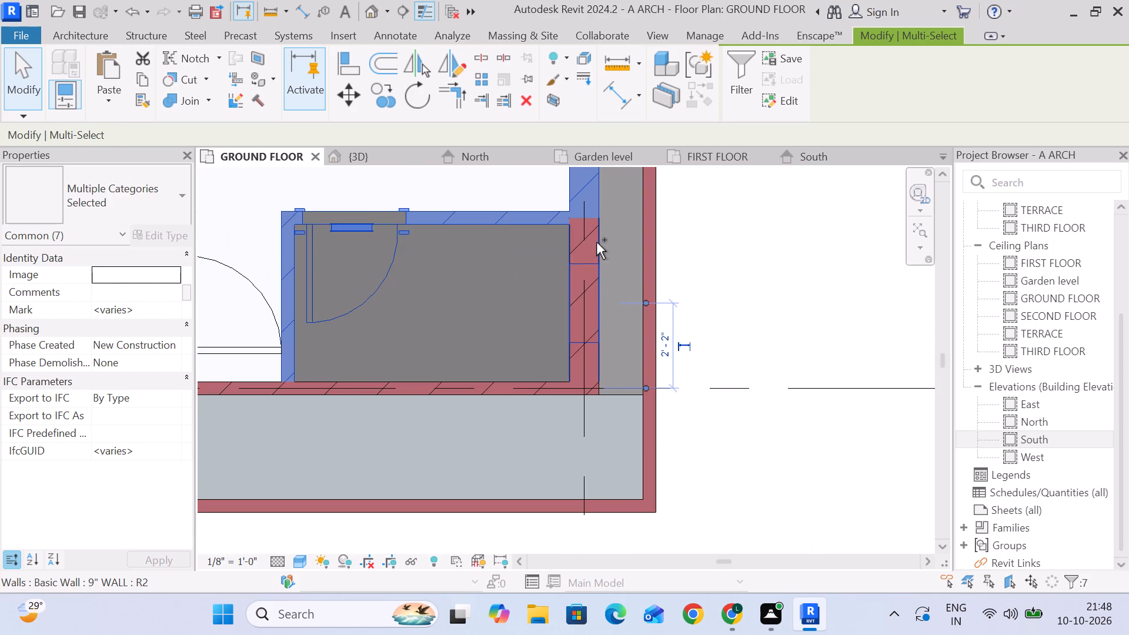
{"action": "left_click", "coordinate": [596, 242], "text": "ctrl"}
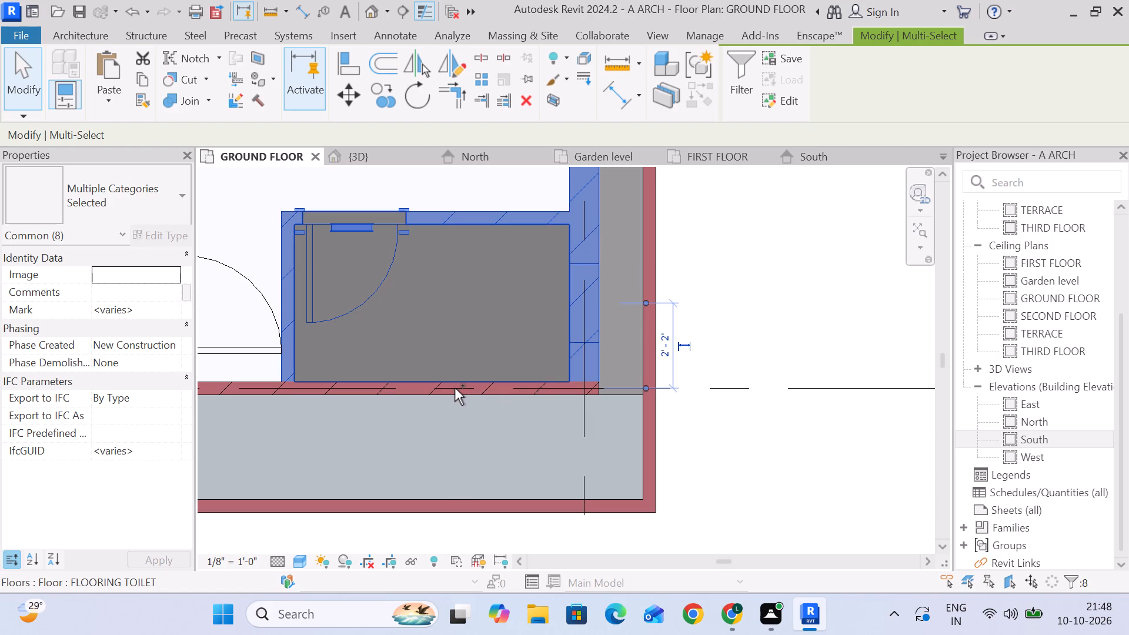
{"action": "left_click", "coordinate": [473, 392], "text": "ctrl"}
Add the remaining grid B wall beside the toilet, the D2 BEDROOM door and the grid 2 partition wall segments to the selection.
{"action": "scroll", "coordinate": [485, 391], "scroll_direction": "down", "scroll_amount": 6}
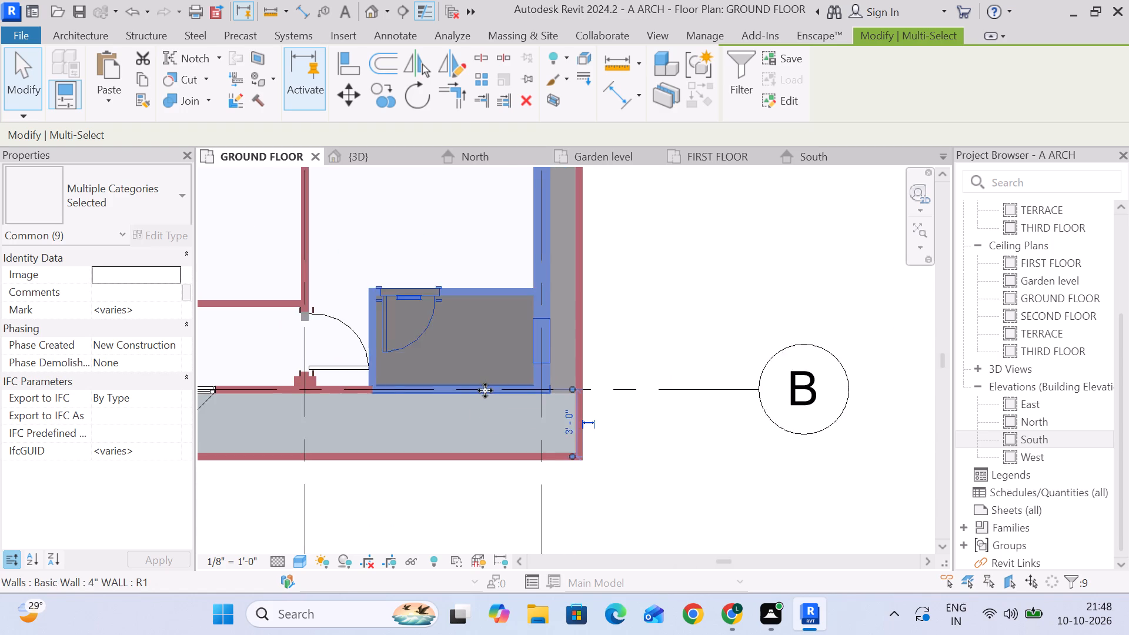
{"action": "scroll", "coordinate": [485, 390], "scroll_direction": "down", "scroll_amount": 3}
{"action": "middle_click_drag", "start_coordinate": [482, 389], "coordinate": [624, 392]}
{"action": "scroll", "coordinate": [520, 394], "scroll_direction": "up", "scroll_amount": 10}
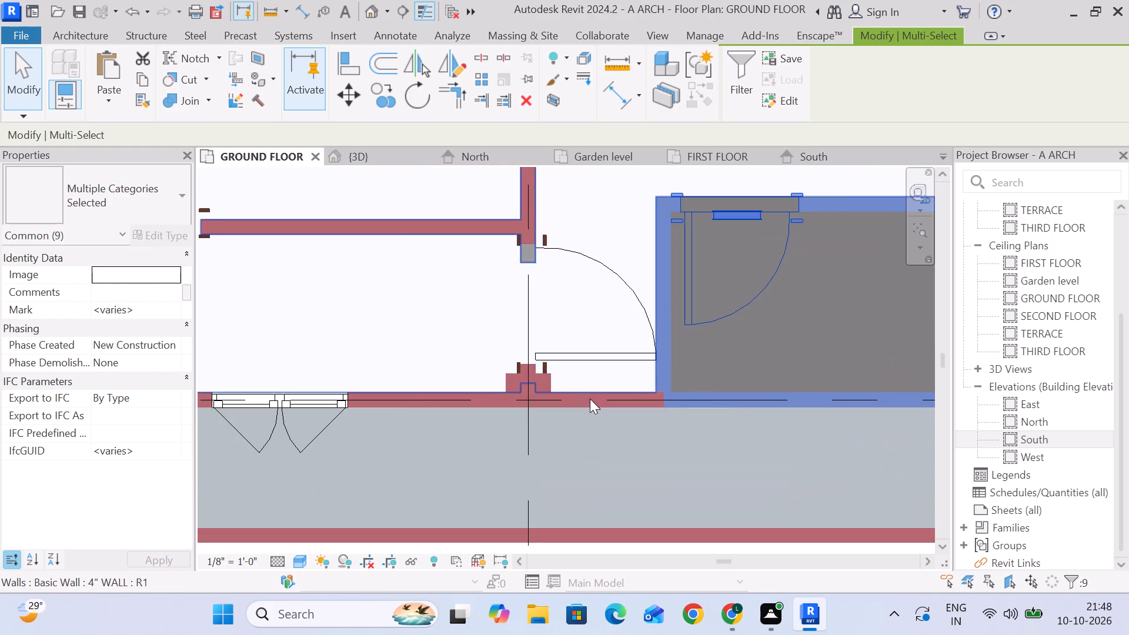
{"action": "left_click", "coordinate": [586, 402], "text": "ctrl"}
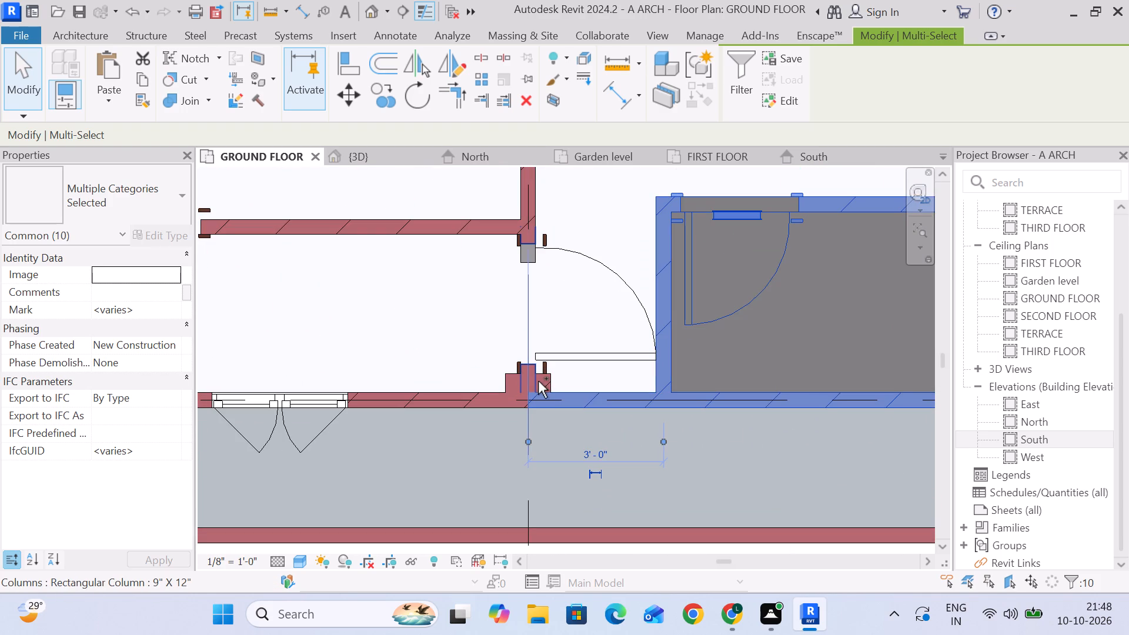
{"action": "left_click", "coordinate": [541, 366], "text": "ctrl"}
{"action": "middle_click_drag", "start_coordinate": [548, 318], "coordinate": [563, 363]}
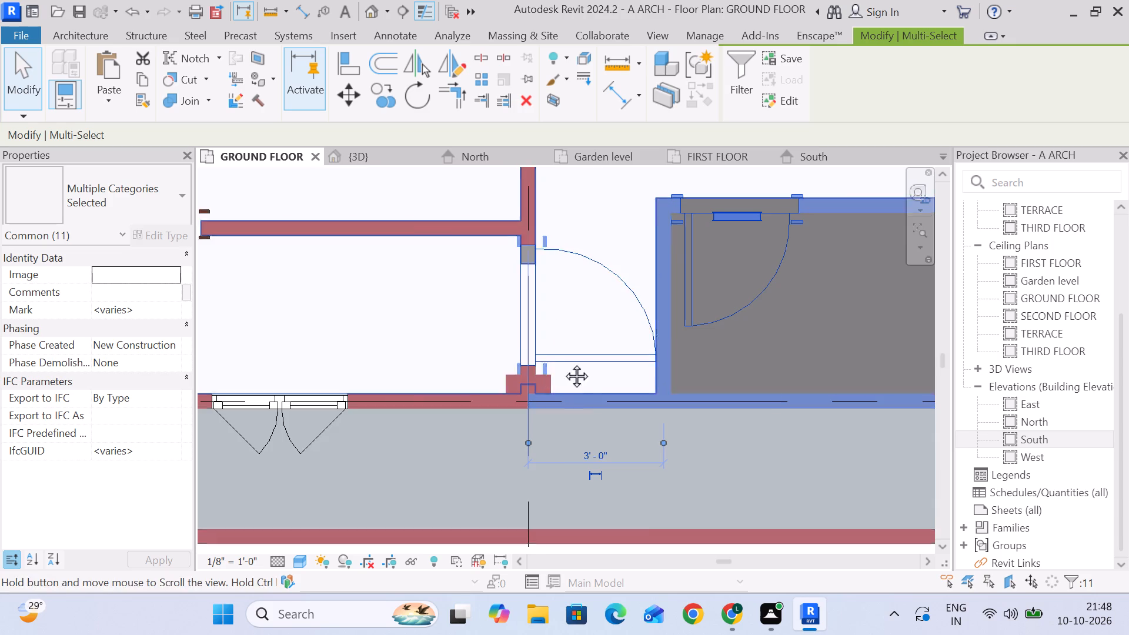
{"action": "middle_click_drag", "start_coordinate": [563, 363], "coordinate": [676, 594]}
{"action": "left_click", "coordinate": [660, 397], "text": "ctrl"}
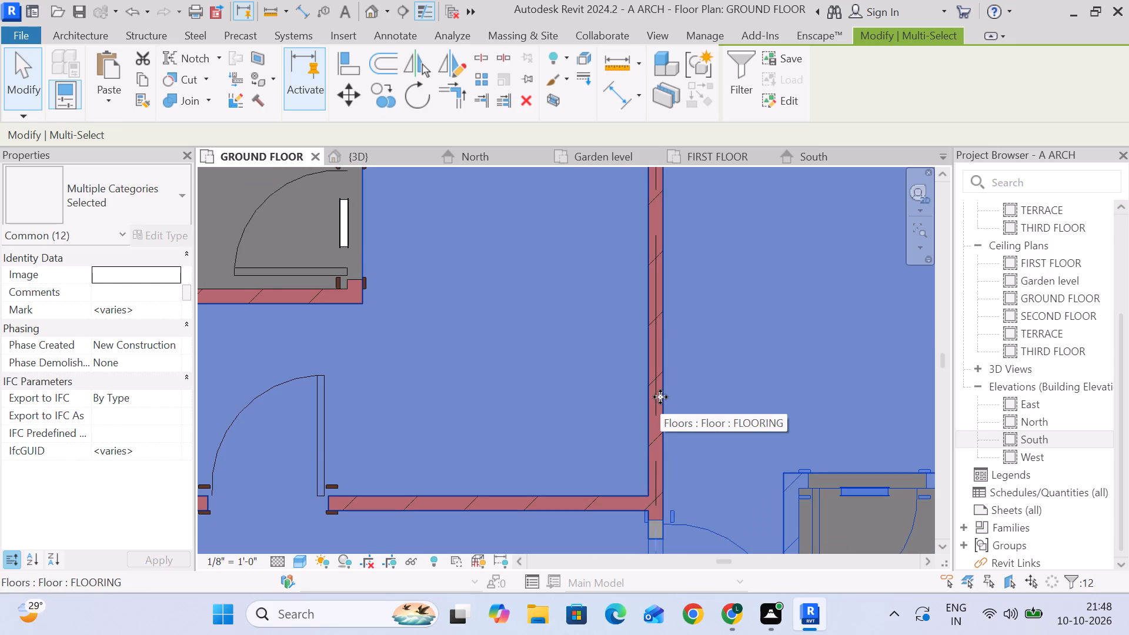
{"action": "left_click", "coordinate": [729, 380], "text": "shift"}
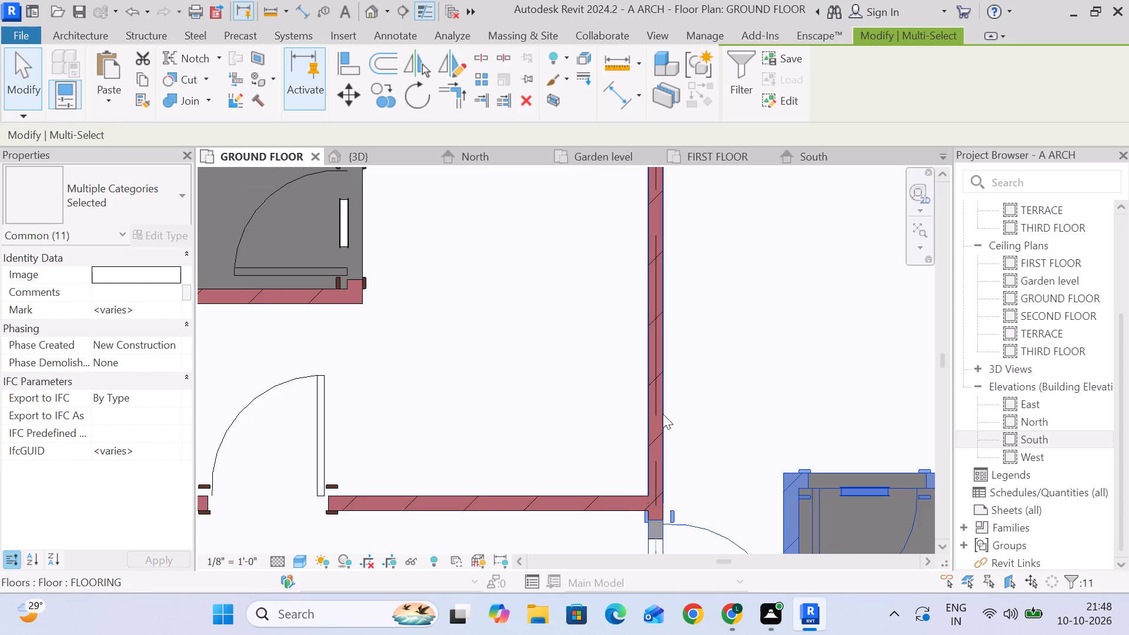
{"action": "left_click", "coordinate": [656, 414], "text": "ctrl"}
{"action": "scroll", "coordinate": [674, 425], "scroll_direction": "down", "scroll_amount": 5}
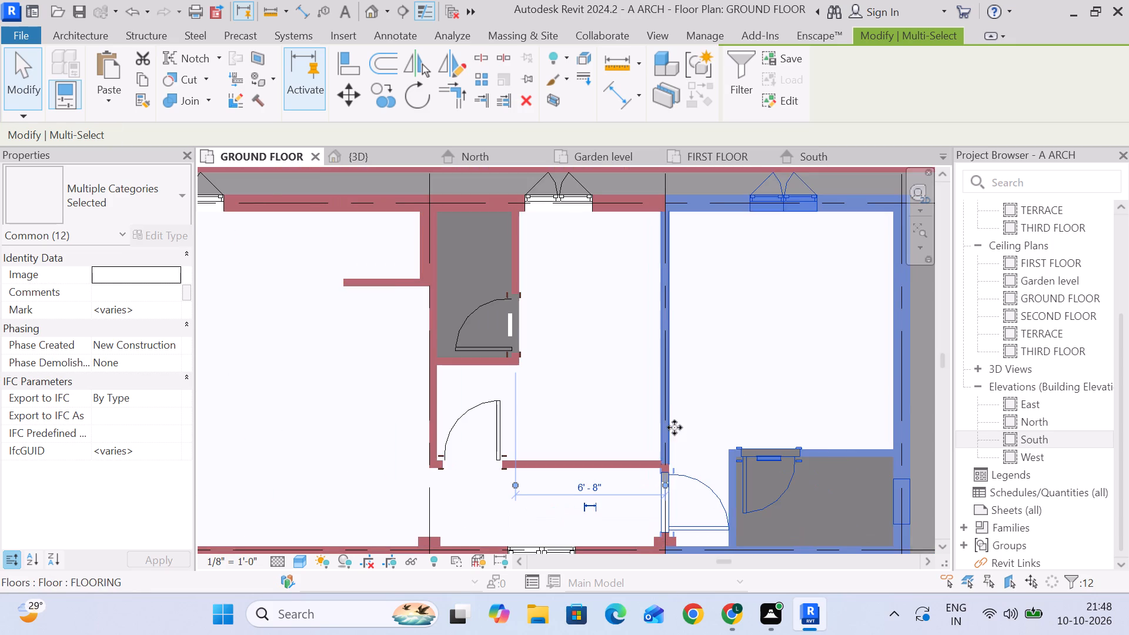
{"action": "scroll", "coordinate": [671, 477], "scroll_direction": "up", "scroll_amount": 5}
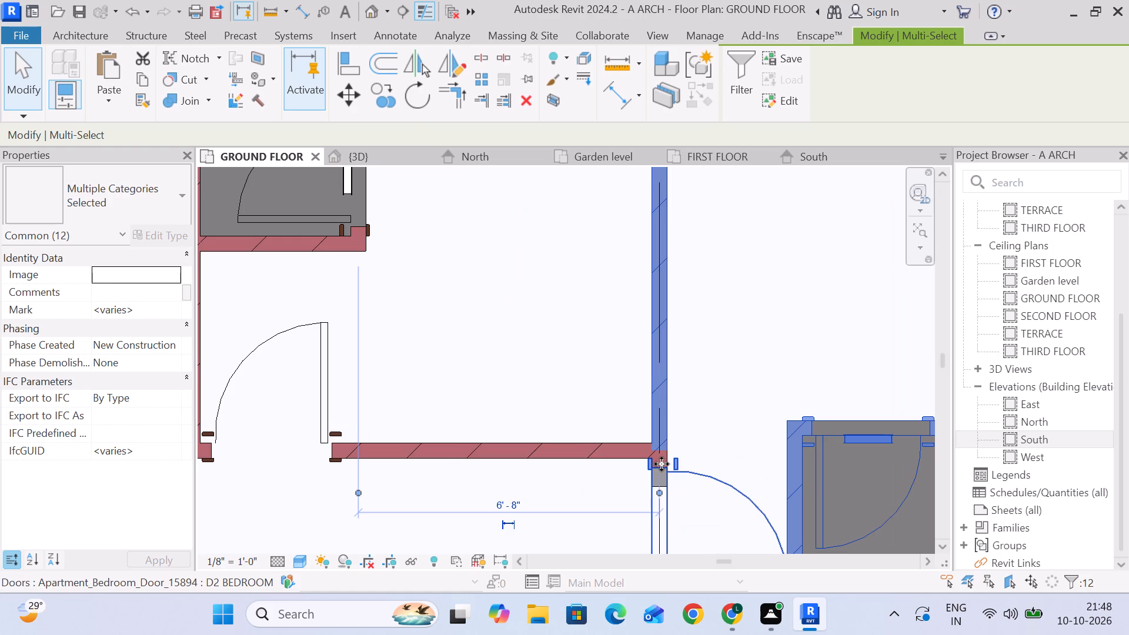
{"action": "scroll", "coordinate": [667, 467], "scroll_direction": "up", "scroll_amount": 6}
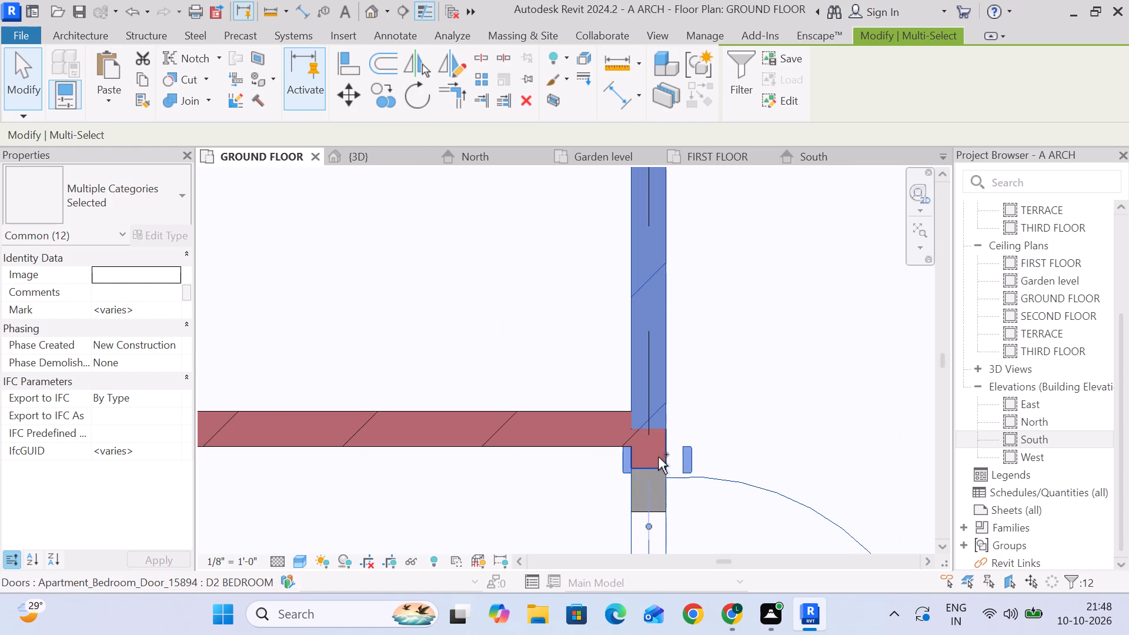
{"action": "left_click", "coordinate": [658, 450], "text": "ctrl"}
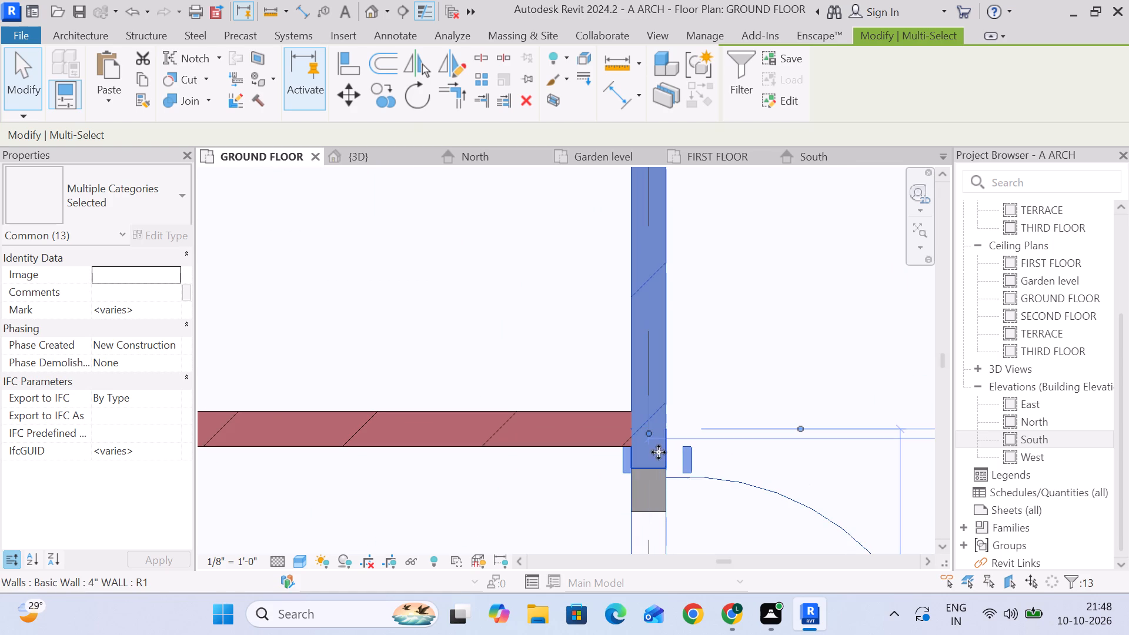
Copy the selected bedroom and toilet elements and paste them aligned to THIRD FLOOR, unjoining the conflicting elements.
{"action": "scroll", "coordinate": [662, 467], "scroll_direction": "down", "scroll_amount": 10}
{"action": "middle_click_drag", "start_coordinate": [684, 387], "coordinate": [692, 557]}
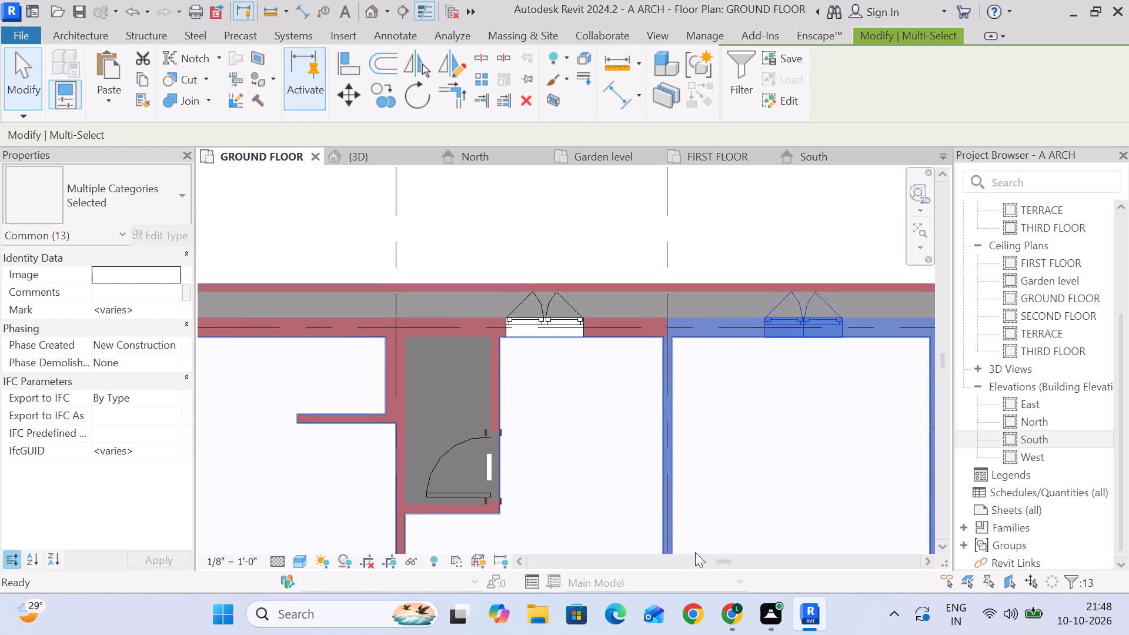
{"action": "scroll", "coordinate": [703, 523], "scroll_direction": "down", "scroll_amount": 4}
{"action": "middle_click_drag", "start_coordinate": [703, 476], "coordinate": [717, 332]}
{"action": "scroll", "coordinate": [717, 335], "scroll_direction": "down", "scroll_amount": 2}
{"action": "middle_click_drag", "start_coordinate": [709, 335], "coordinate": [702, 321]}
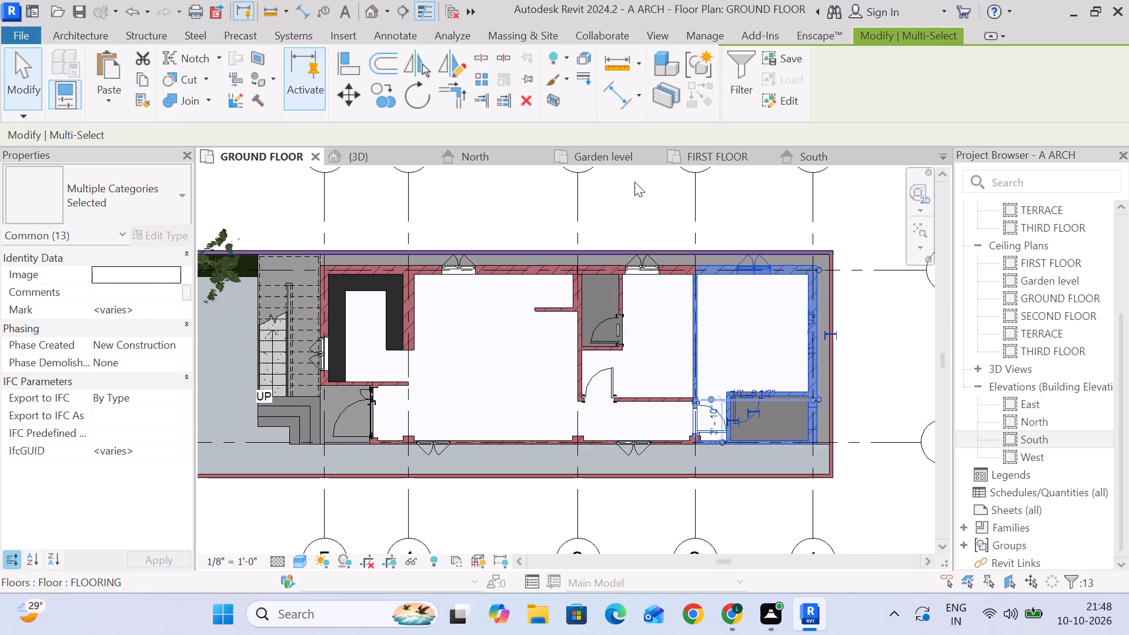
{"action": "left_click", "coordinate": [144, 81]}
{"action": "left_click", "coordinate": [118, 103]}
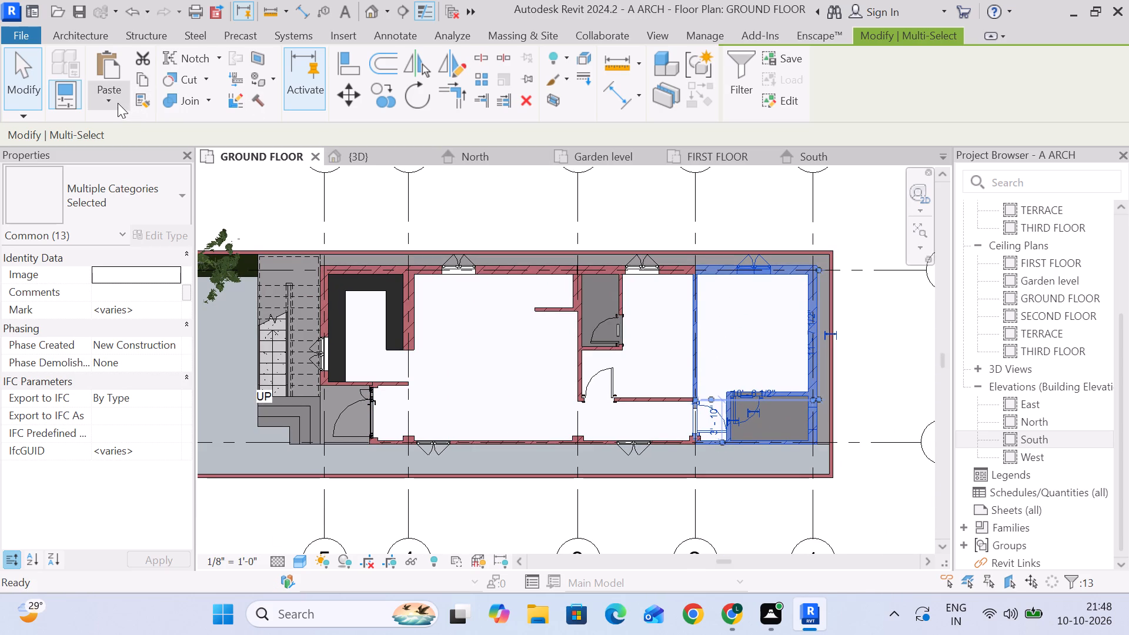
{"action": "left_click", "coordinate": [151, 167]}
{"action": "left_click", "coordinate": [419, 248]}
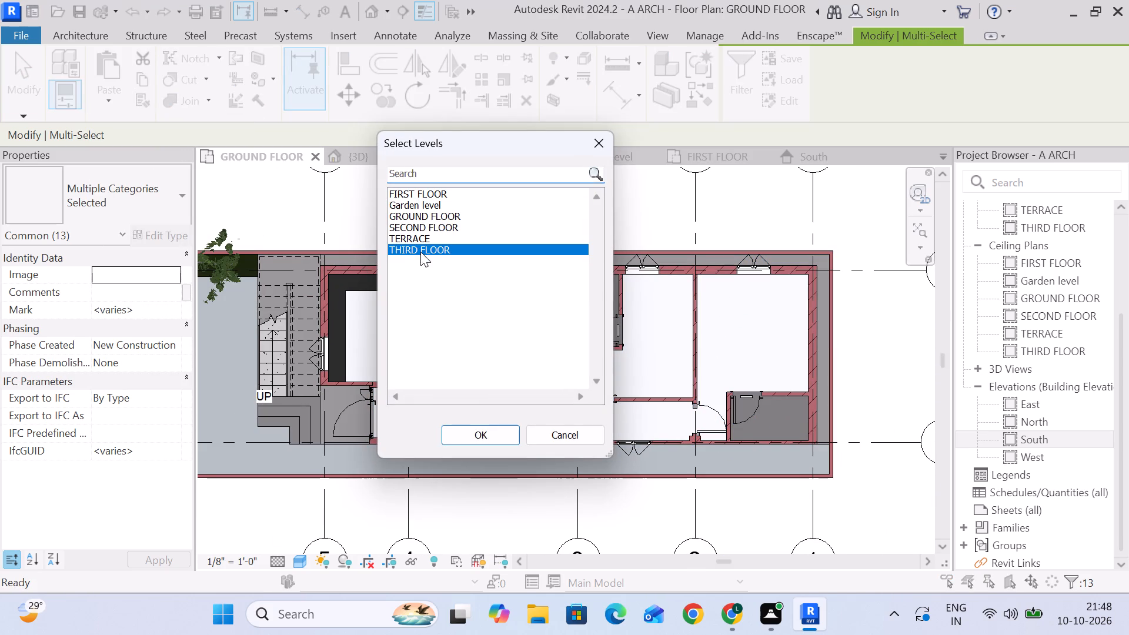
{"action": "left_click", "coordinate": [489, 435]}
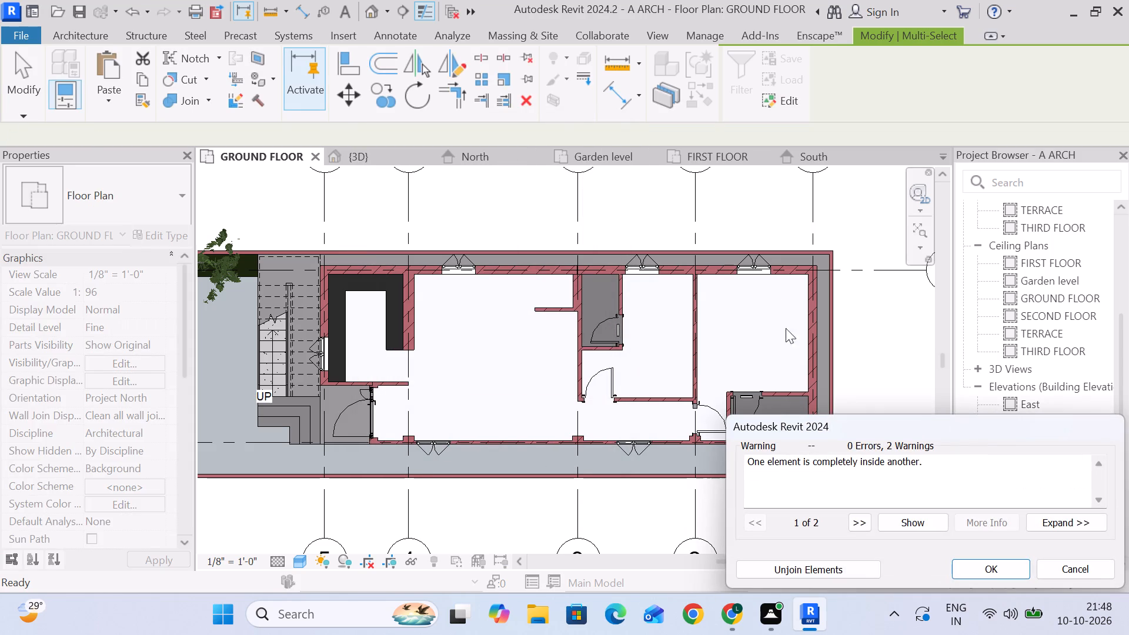
{"action": "left_click", "coordinate": [832, 566]}
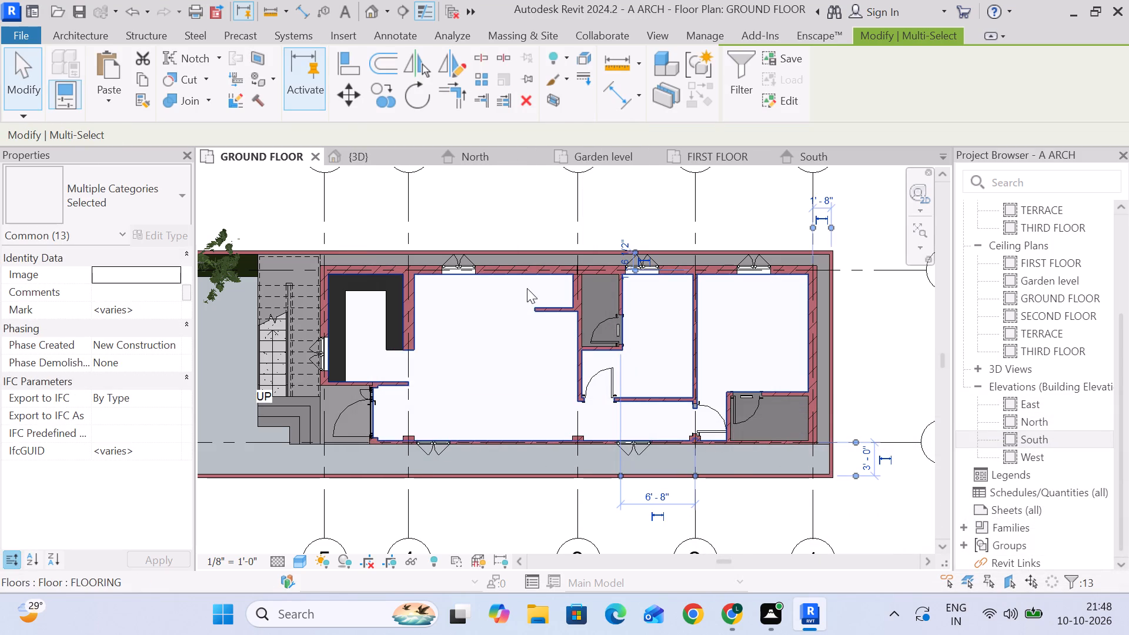
Open the 3D view and examine the room pasted on the third floor and its alignment with the floors below.
{"action": "left_click", "coordinate": [352, 151]}
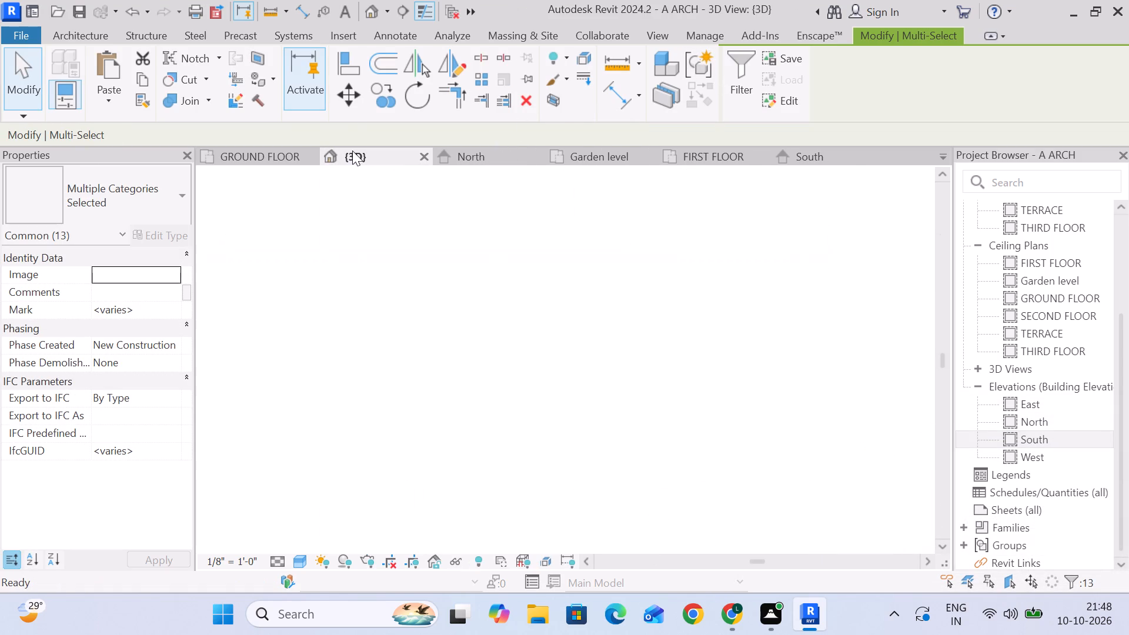
{"action": "left_click", "coordinate": [791, 418]}
{"action": "scroll", "coordinate": [792, 418], "scroll_direction": "up", "scroll_amount": 1}
{"action": "middle_click_drag", "start_coordinate": [792, 418], "coordinate": [821, 544]}
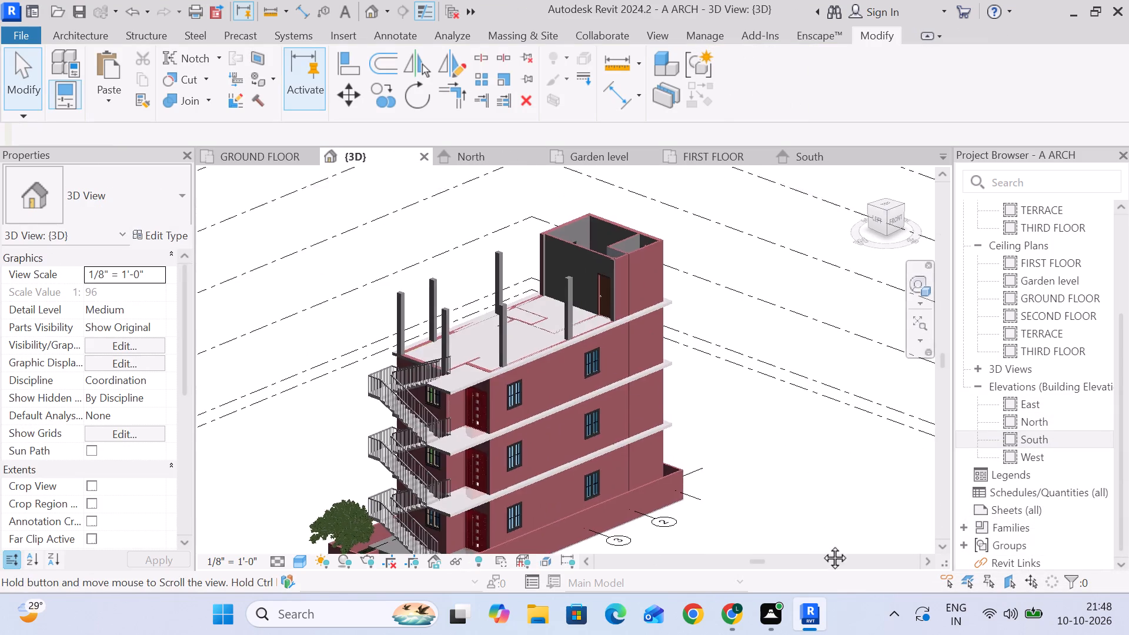
{"action": "middle_click_drag", "start_coordinate": [821, 544], "coordinate": [829, 567]}
{"action": "scroll", "coordinate": [580, 385], "scroll_direction": "up", "scroll_amount": 5}
{"action": "middle_click_drag", "start_coordinate": [730, 457], "coordinate": [542, 362]}
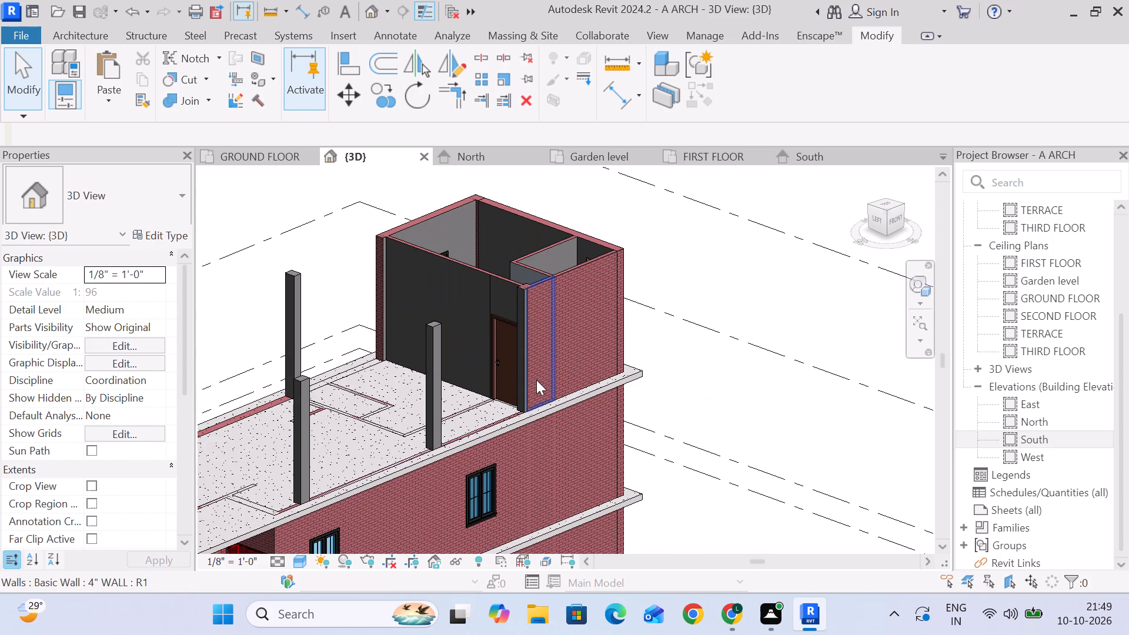
{"action": "scroll", "coordinate": [546, 410], "scroll_direction": "down", "scroll_amount": 4}
{"action": "middle_click_drag", "start_coordinate": [578, 459], "coordinate": [592, 386]}
{"action": "middle_click_drag", "start_coordinate": [683, 438], "coordinate": [677, 419]}
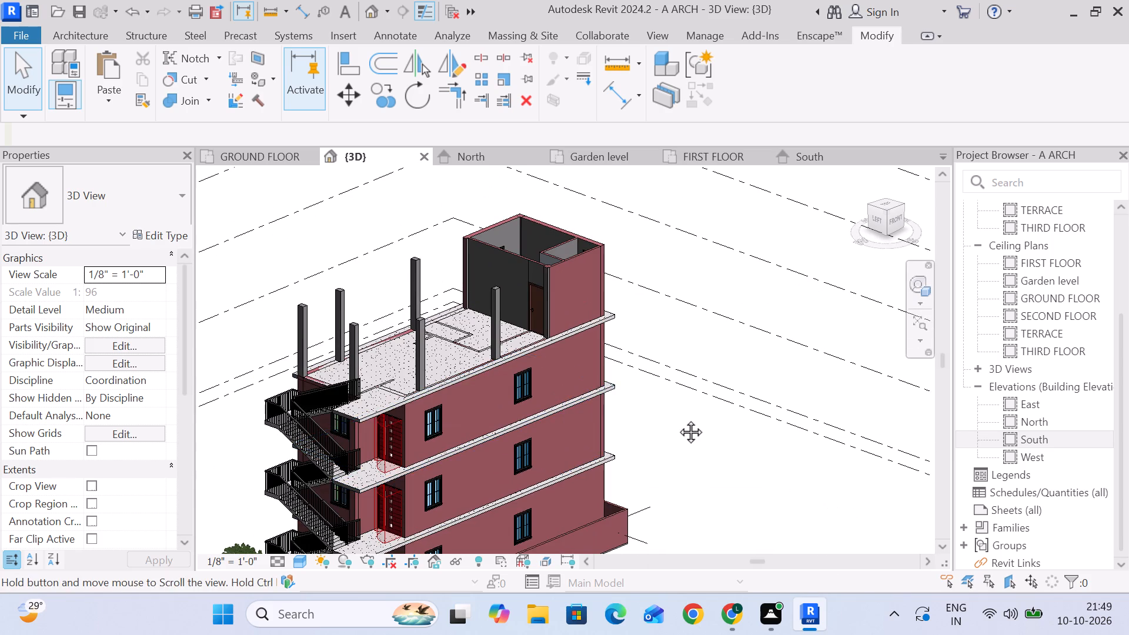
{"action": "middle_click_drag", "start_coordinate": [677, 419], "coordinate": [662, 355]}
{"action": "middle_click_drag", "start_coordinate": [664, 355], "coordinate": [737, 399]}
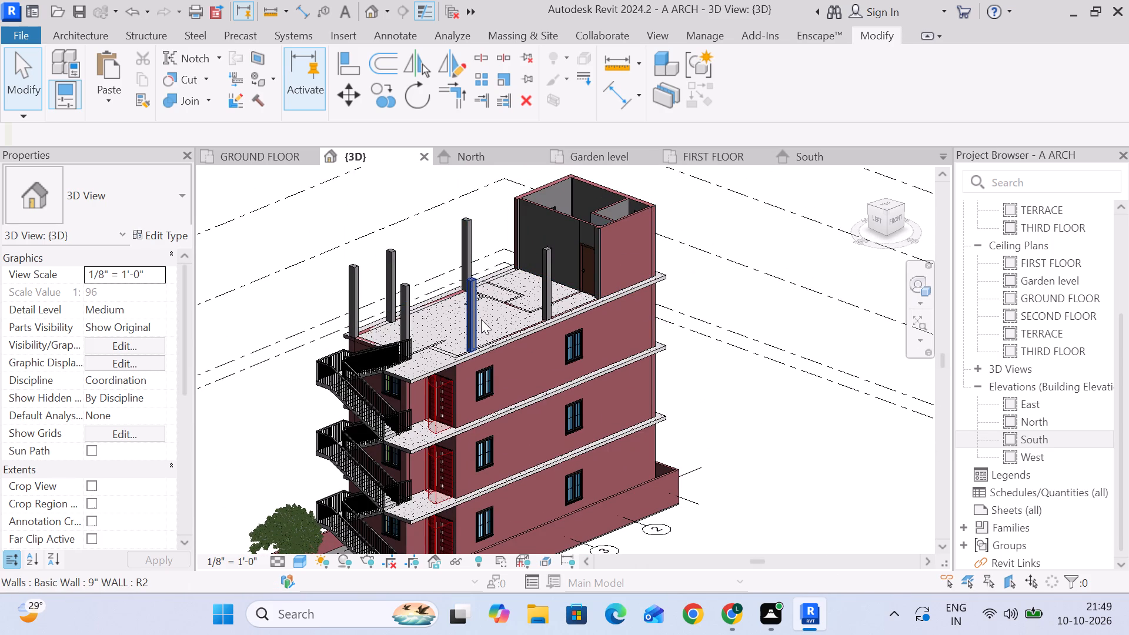
Examine the building in 3D from several sides, checking the room on the third floor against the floors below.
{"action": "middle_click_drag", "start_coordinate": [539, 269], "coordinate": [530, 328]}
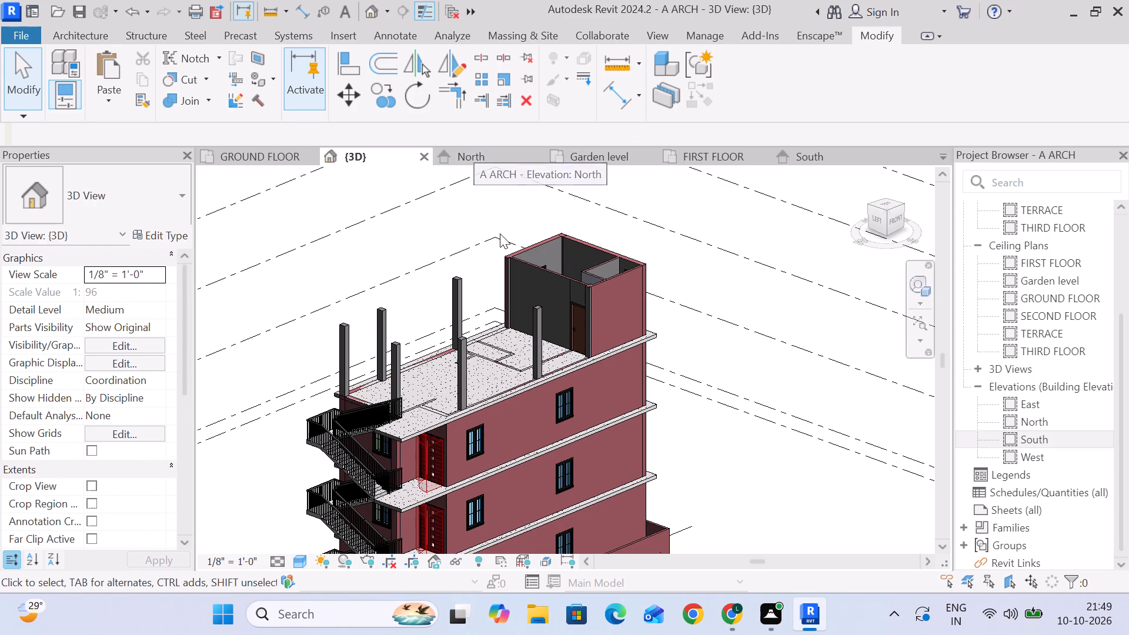
{"action": "scroll", "coordinate": [546, 381], "scroll_direction": "down", "scroll_amount": 4}
{"action": "middle_click_drag", "start_coordinate": [536, 382], "coordinate": [486, 324]}
{"action": "scroll", "coordinate": [486, 324], "scroll_direction": "up", "scroll_amount": 4}
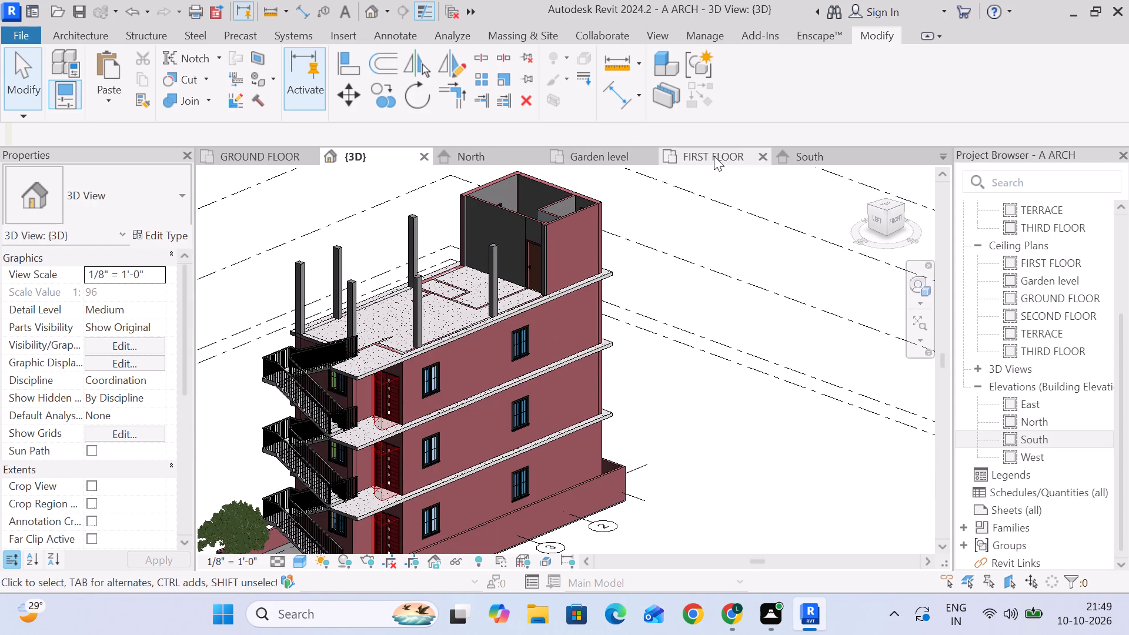
{"action": "middle_click_drag", "start_coordinate": [511, 300], "coordinate": [676, 266]}
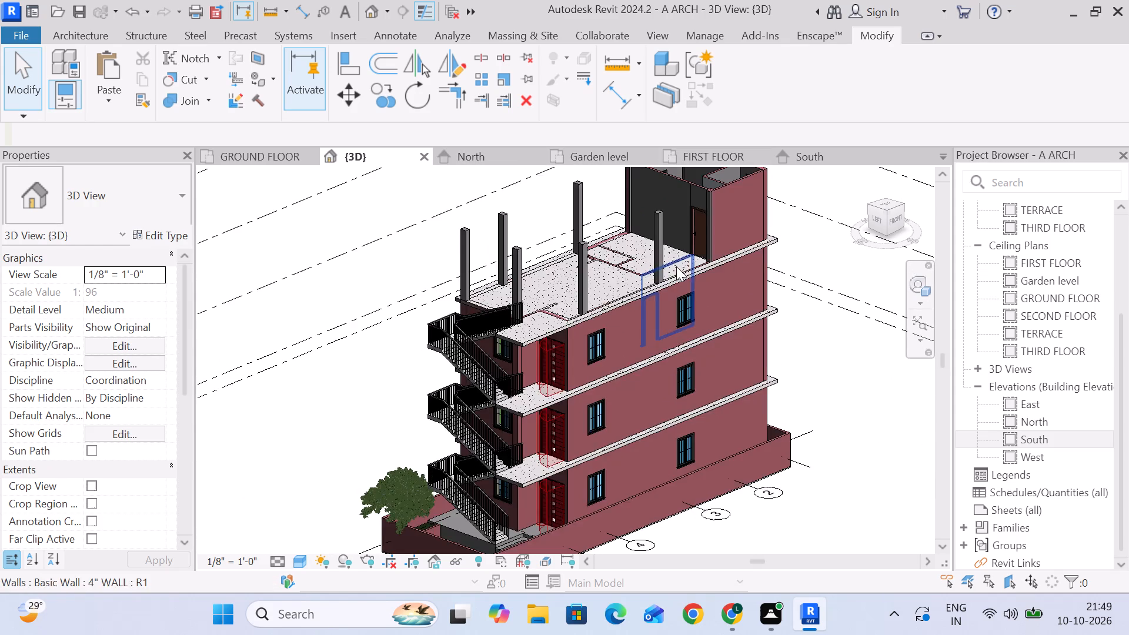
{"action": "middle_click_drag", "start_coordinate": [676, 266], "coordinate": [646, 249]}
{"action": "scroll", "coordinate": [676, 266], "scroll_direction": "up", "scroll_amount": 1}
{"action": "scroll", "coordinate": [646, 249], "scroll_direction": "down", "scroll_amount": 3}
{"action": "middle_click_drag", "start_coordinate": [634, 279], "coordinate": [577, 279]}
{"action": "scroll", "coordinate": [580, 278], "scroll_direction": "up", "scroll_amount": 2}
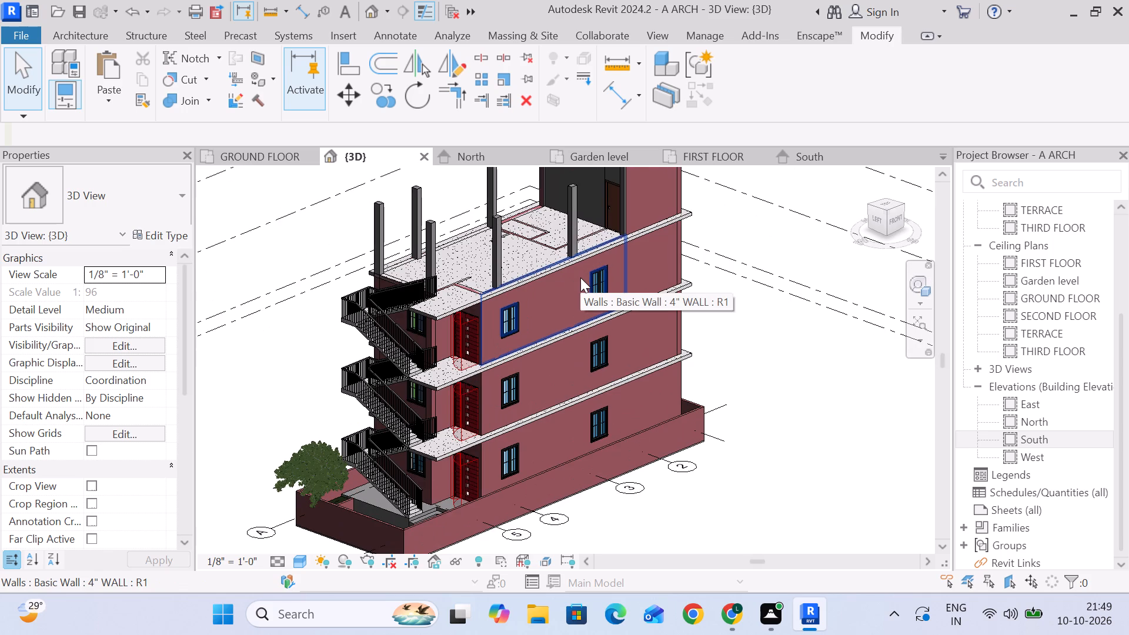
{"action": "scroll", "coordinate": [588, 296], "scroll_direction": "down", "scroll_amount": 1}
{"action": "middle_click_drag", "start_coordinate": [717, 323], "coordinate": [717, 363]}
{"action": "scroll", "coordinate": [717, 363], "scroll_direction": "up", "scroll_amount": 1}
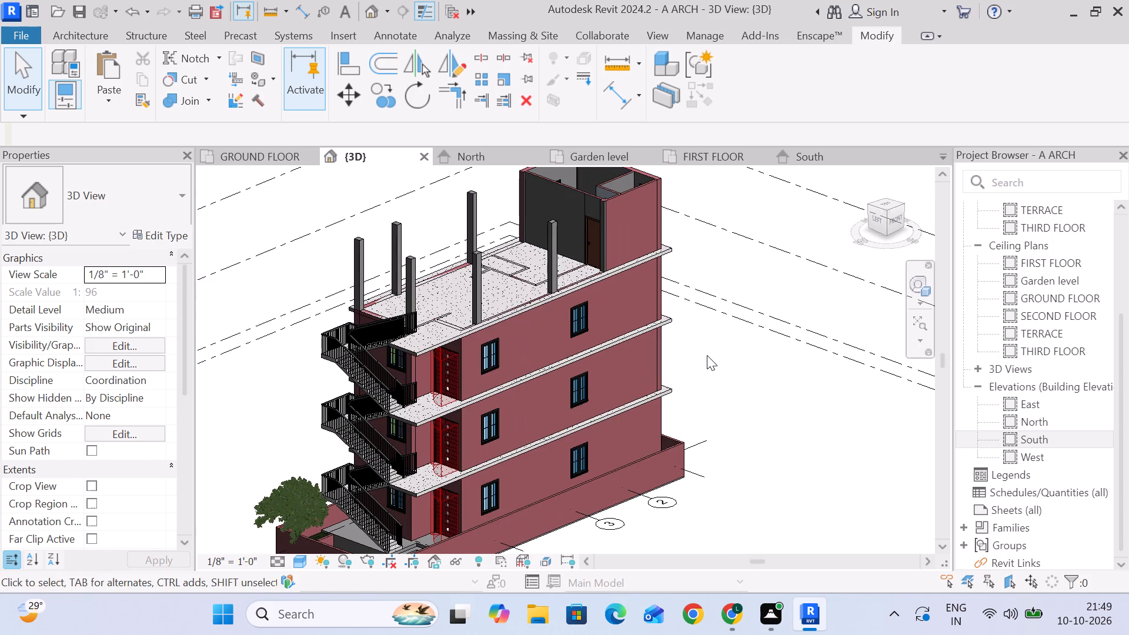
{"action": "middle_click_drag", "start_coordinate": [707, 355], "coordinate": [830, 238]}
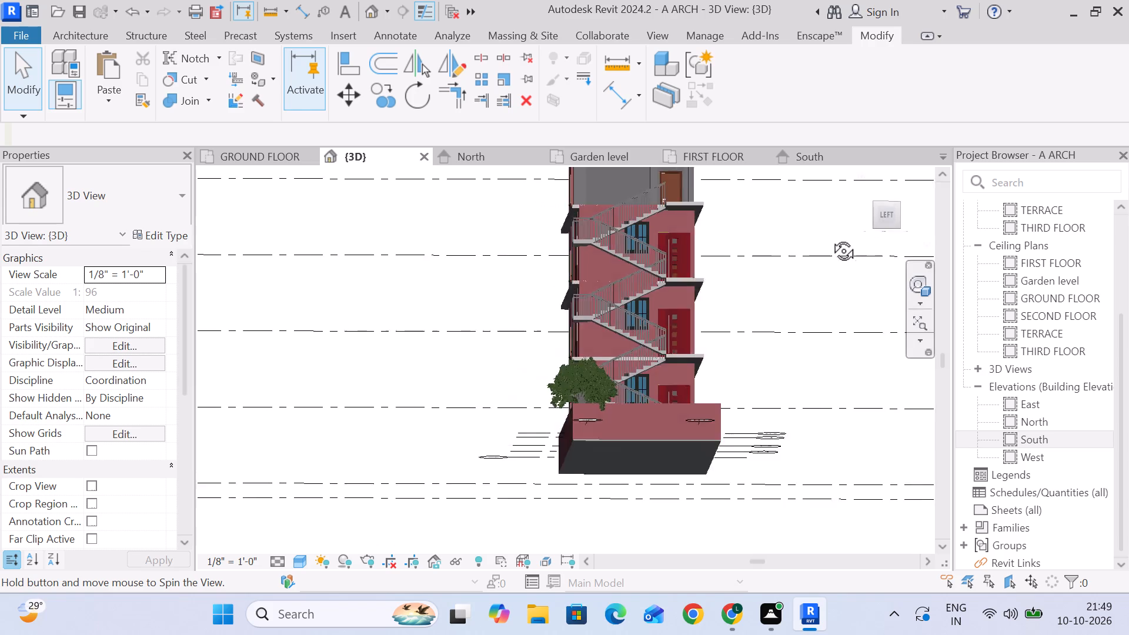
{"action": "middle_click_drag", "start_coordinate": [830, 238], "coordinate": [742, 330]}
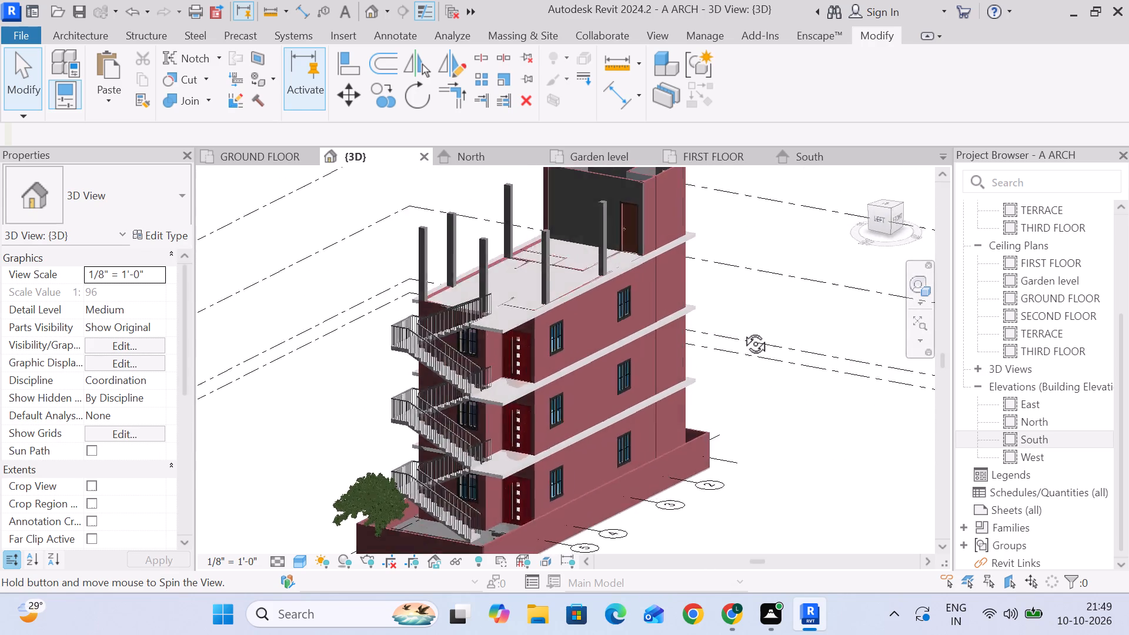
{"action": "middle_click_drag", "start_coordinate": [742, 330], "coordinate": [697, 324]}
{"action": "left_click", "coordinate": [781, 386]}
{"action": "middle_click_drag", "start_coordinate": [782, 397], "coordinate": [810, 425]}
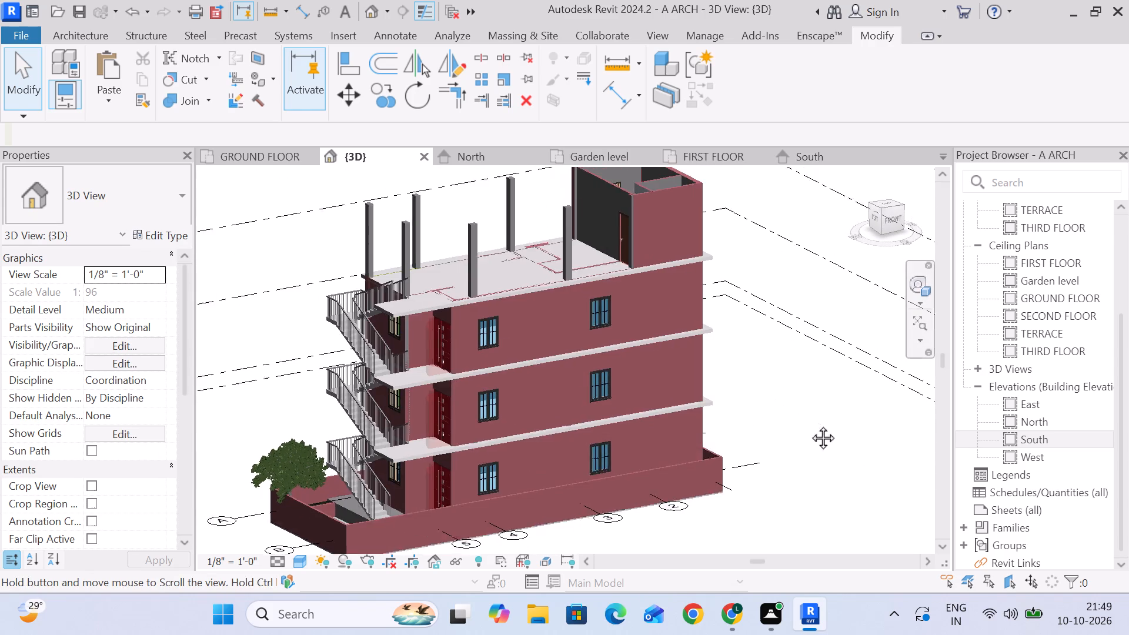
{"action": "middle_click_drag", "start_coordinate": [810, 425], "coordinate": [823, 444]}
{"action": "middle_click_drag", "start_coordinate": [831, 440], "coordinate": [826, 425]}
{"action": "scroll", "coordinate": [831, 440], "scroll_direction": "up", "scroll_amount": 1}
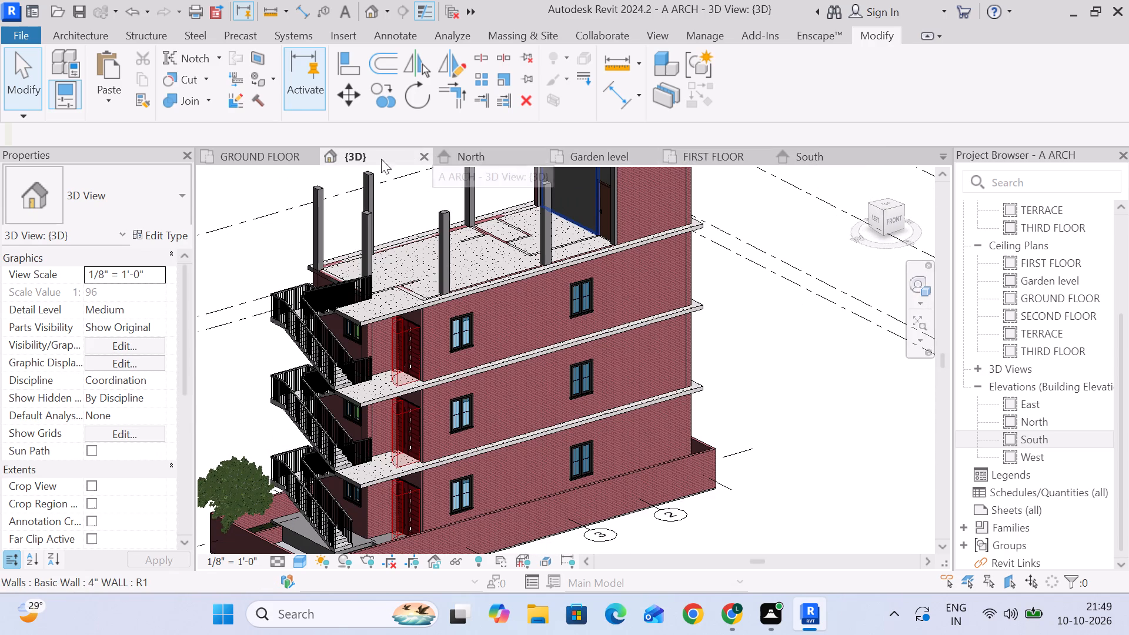
In the GROUND FLOOR plan, select the two 9" grid A wall segments between grids 2 and 3 and the w1 double casement window.
{"action": "left_click", "coordinate": [689, 155]}
{"action": "scroll", "coordinate": [679, 288], "scroll_direction": "down", "scroll_amount": 8}
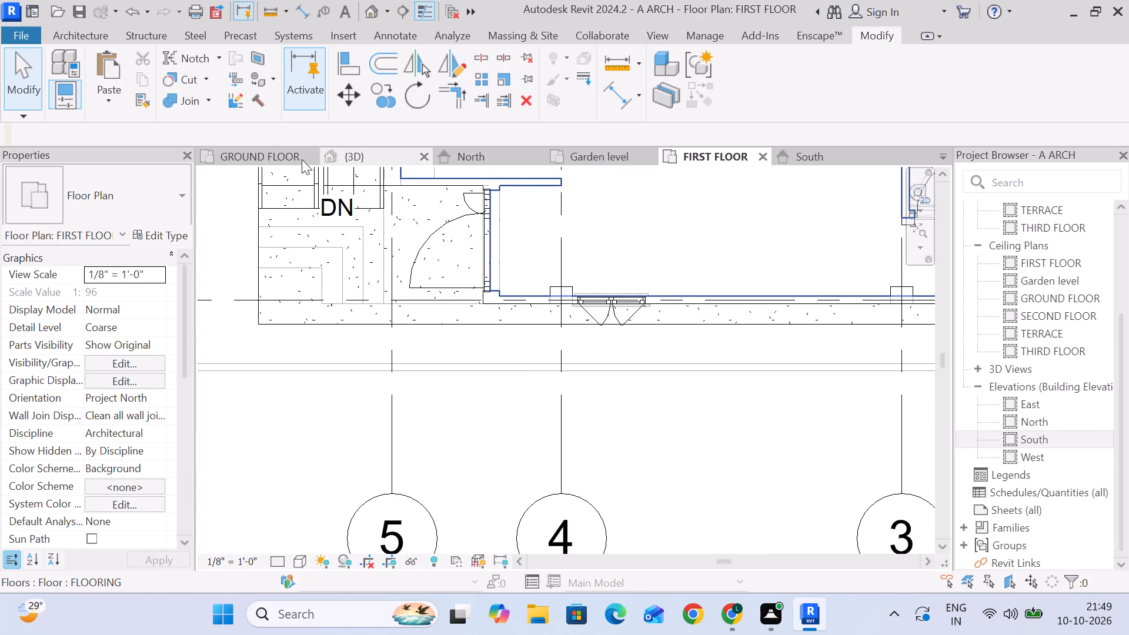
{"action": "left_click", "coordinate": [280, 159]}
{"action": "scroll", "coordinate": [742, 349], "scroll_direction": "down", "scroll_amount": 2}
{"action": "scroll", "coordinate": [742, 350], "scroll_direction": "up", "scroll_amount": 3}
{"action": "middle_click_drag", "start_coordinate": [746, 354], "coordinate": [740, 339]}
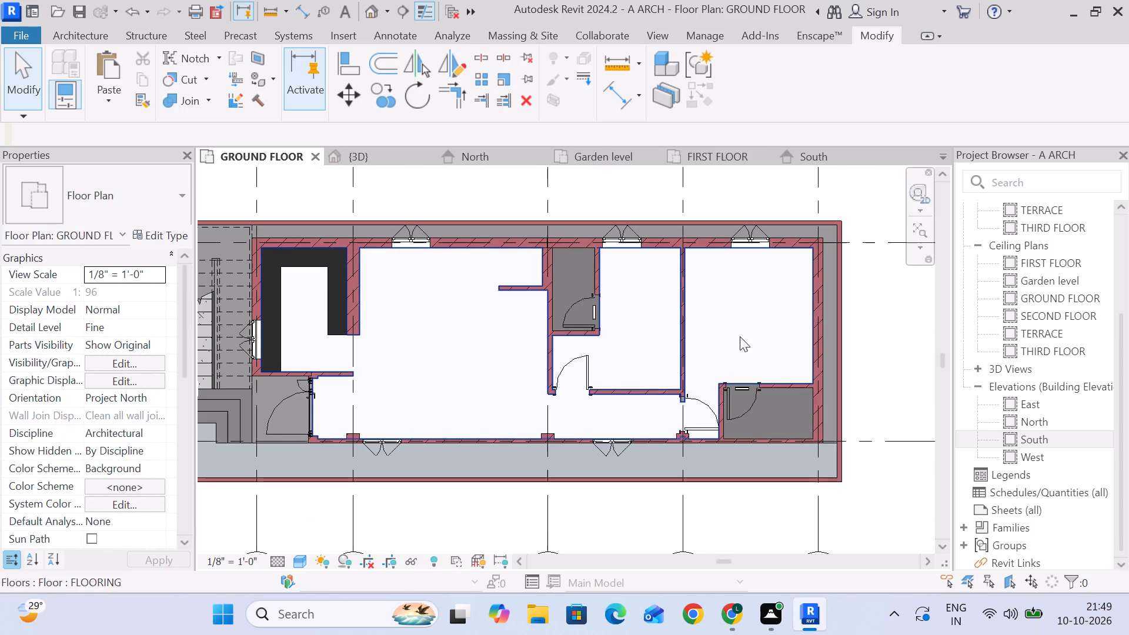
{"action": "left_click", "coordinate": [870, 337]}
{"action": "middle_click_drag", "start_coordinate": [843, 372], "coordinate": [816, 340]}
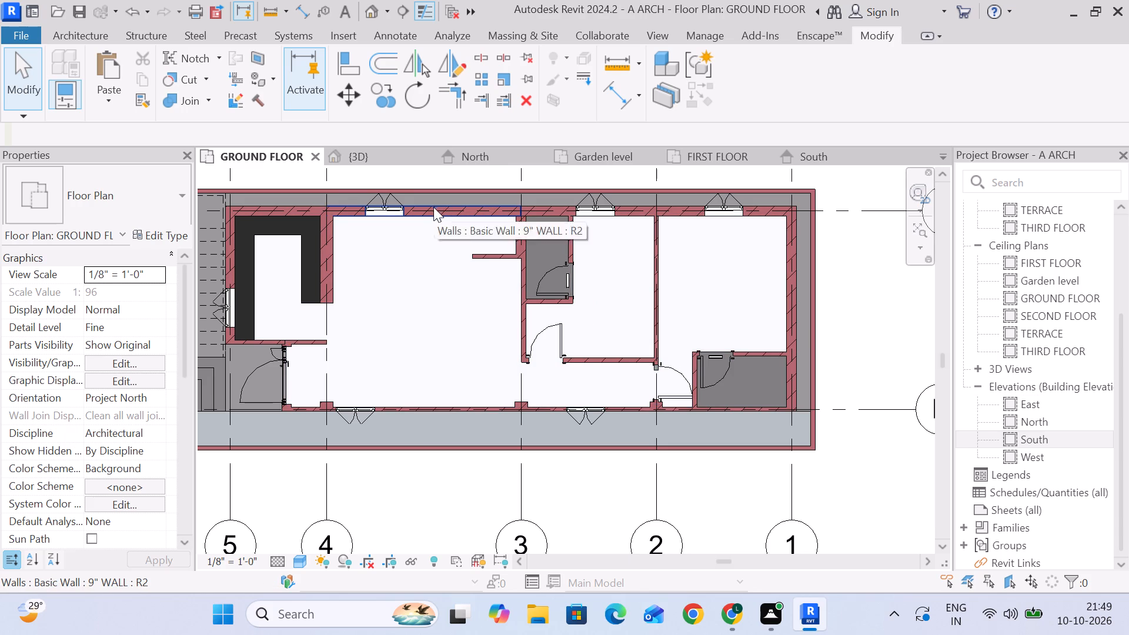
{"action": "scroll", "coordinate": [593, 345], "scroll_direction": "up", "scroll_amount": 3}
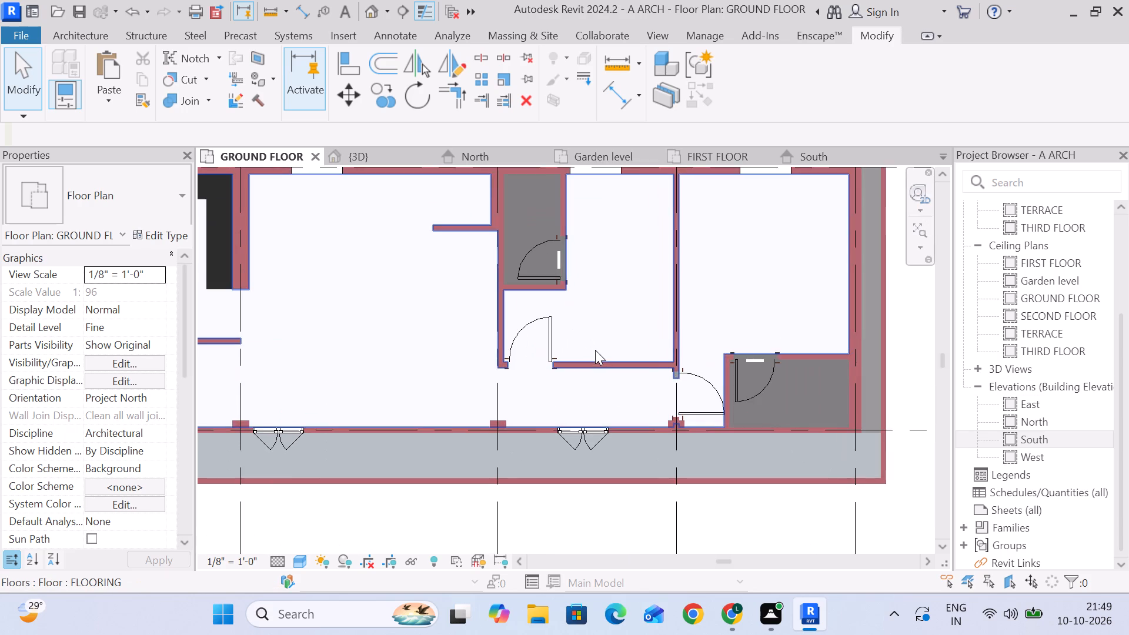
{"action": "middle_click_drag", "start_coordinate": [640, 339], "coordinate": [652, 444]}
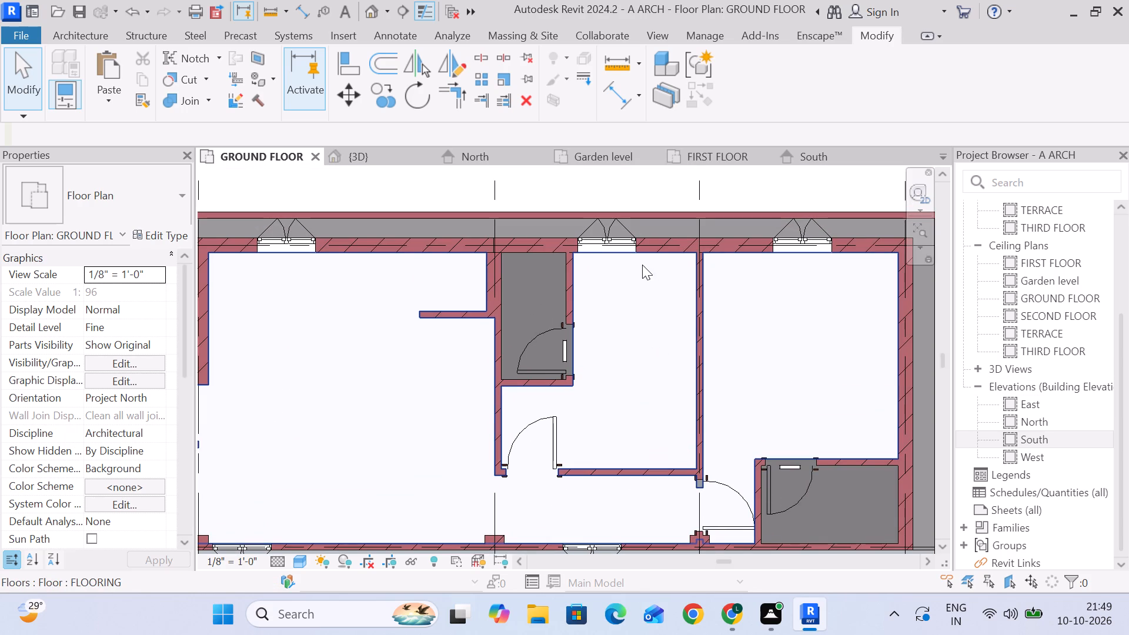
{"action": "left_click", "coordinate": [662, 240], "text": "ctrl"}
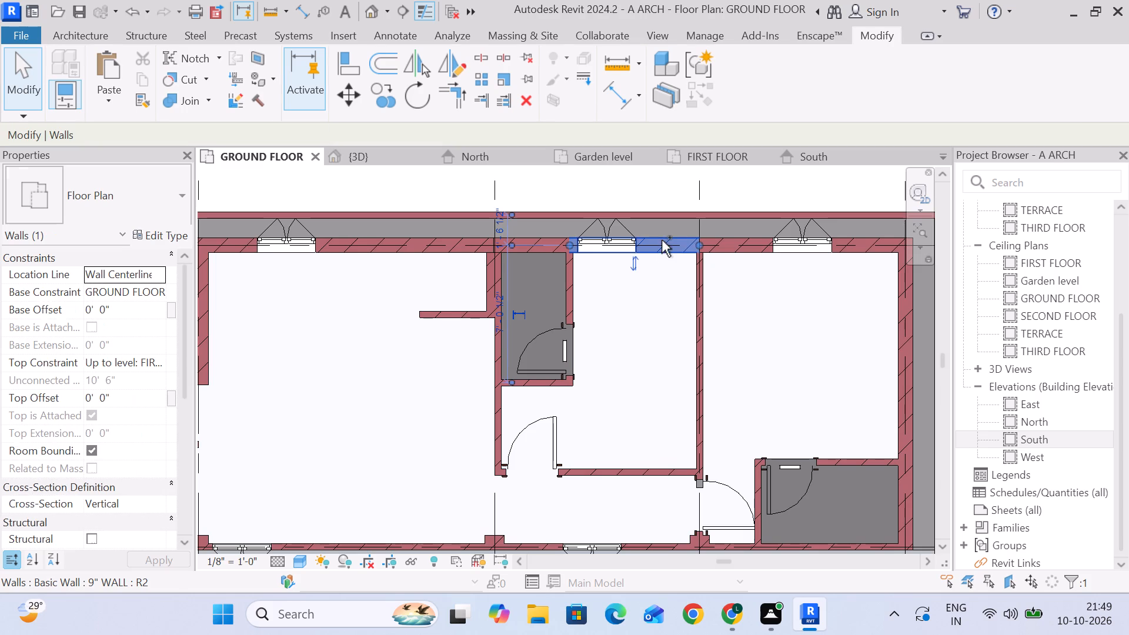
{"action": "scroll", "coordinate": [600, 253], "scroll_direction": "up", "scroll_amount": 4, "text": "ctrl"}
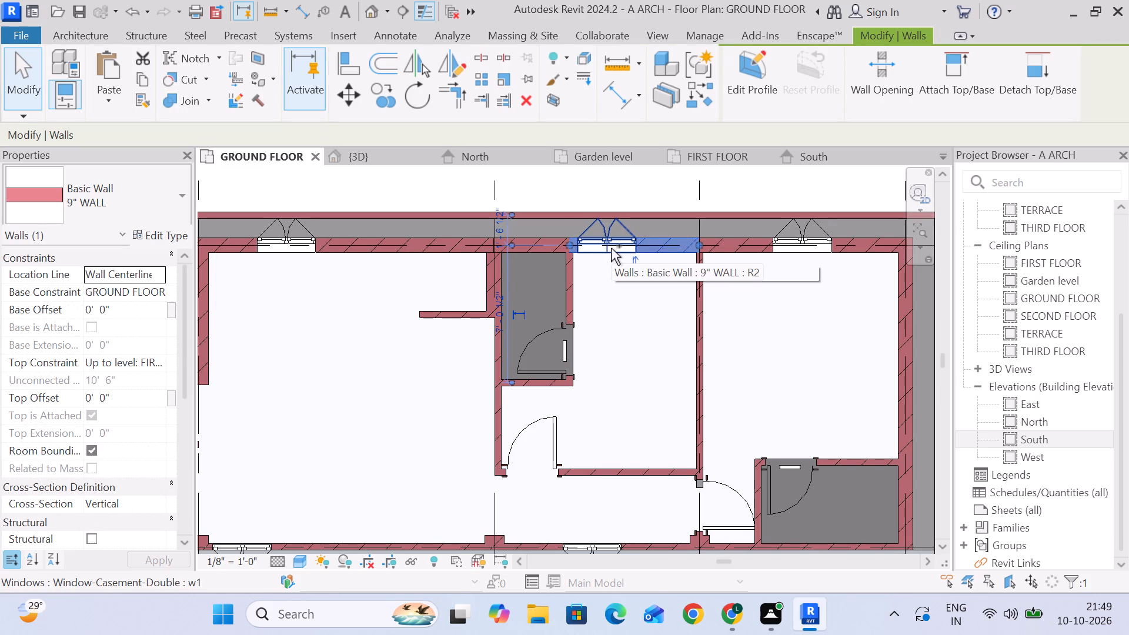
{"action": "left_click", "coordinate": [611, 248], "text": "ctrl"}
{"action": "left_click", "coordinate": [545, 243], "text": "ctrl"}
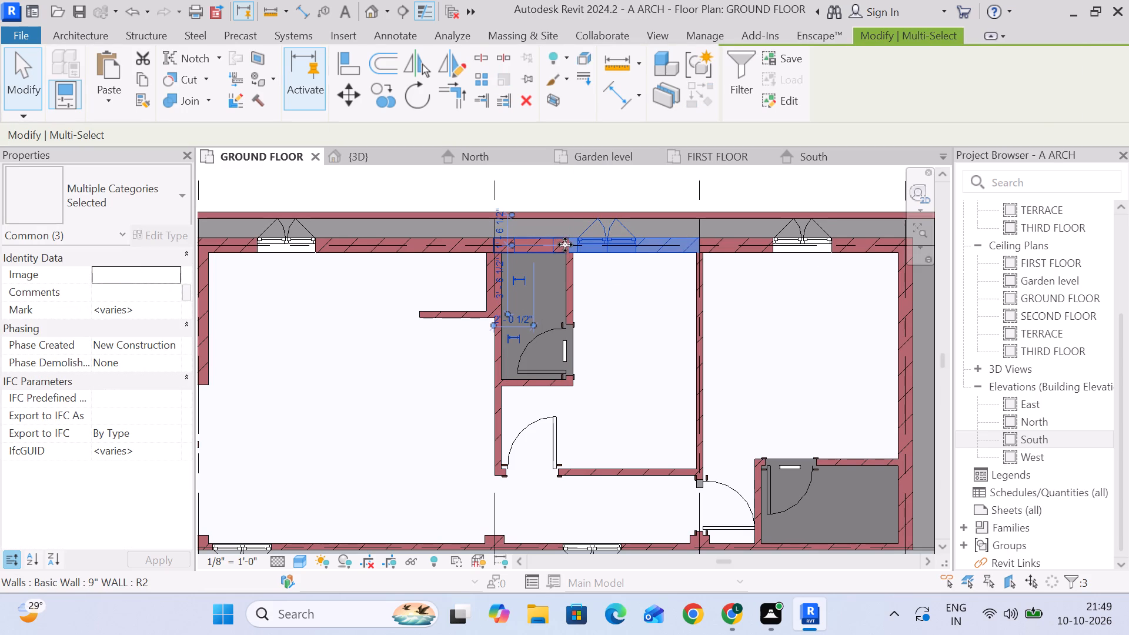
{"action": "left_click", "coordinate": [541, 248], "text": "shift"}
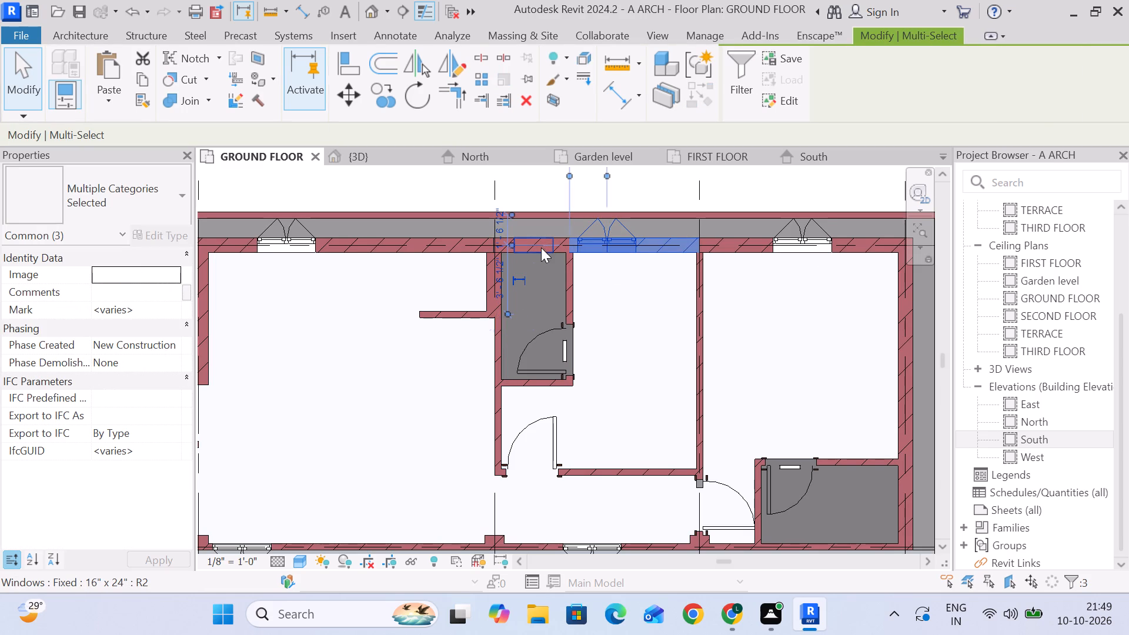
{"action": "scroll", "coordinate": [512, 246], "scroll_direction": "up", "scroll_amount": 5}
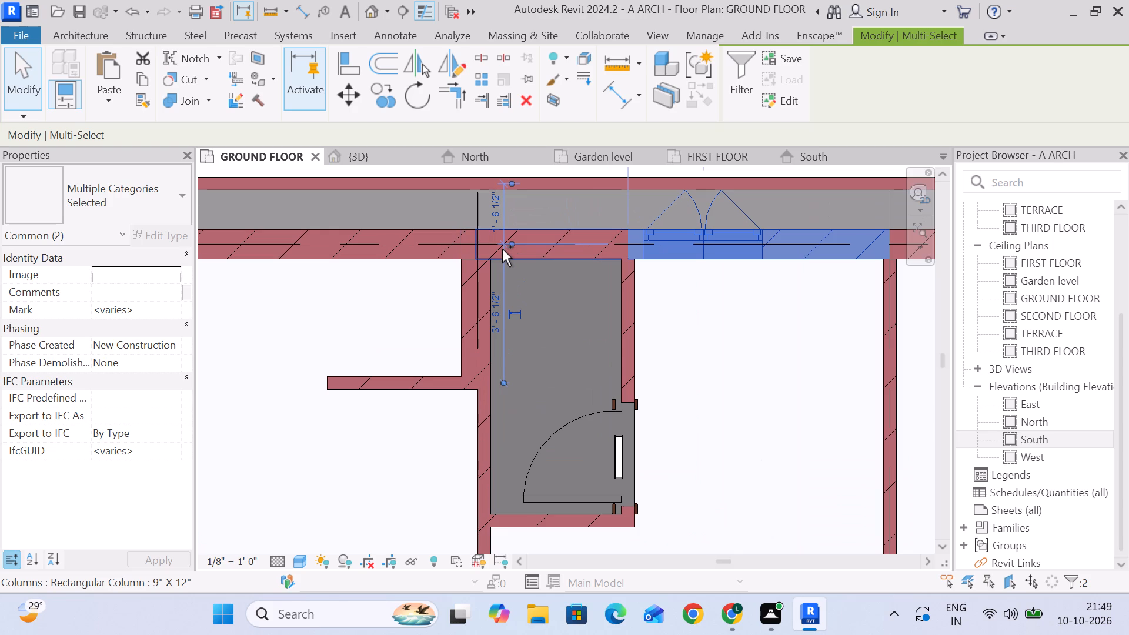
{"action": "left_click", "coordinate": [502, 249], "text": "ctrl"}
Add the 9" wall and the two 4" wall segments along grid 3, beside the toilet and bedroom door, to the selection.
{"action": "scroll", "coordinate": [483, 346], "scroll_direction": "down", "scroll_amount": 5}
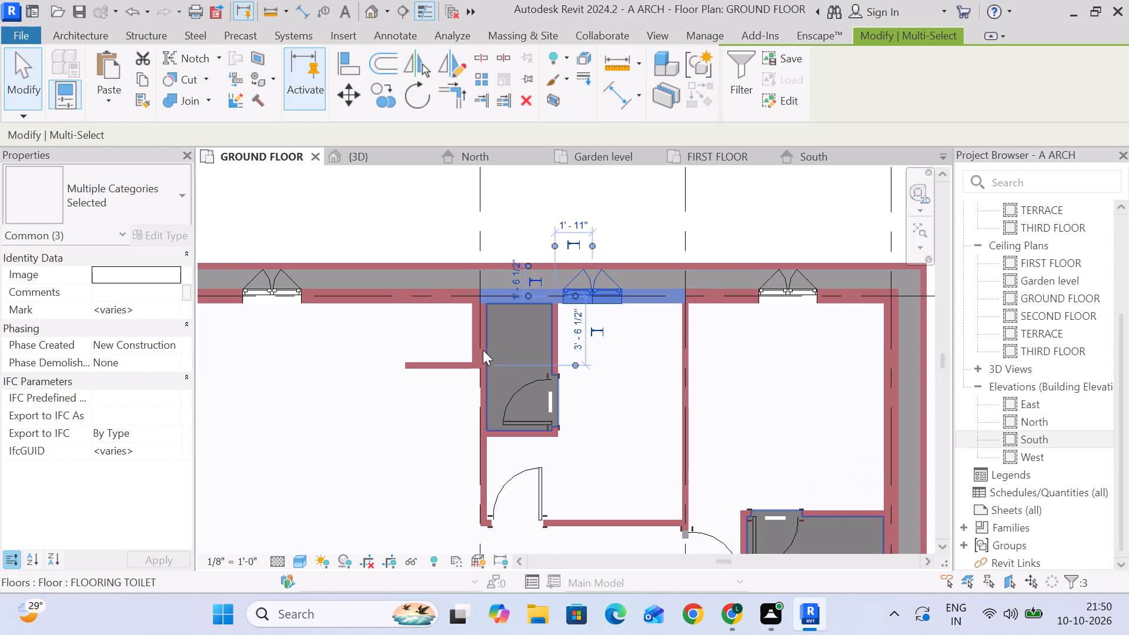
{"action": "middle_click_drag", "start_coordinate": [482, 353], "coordinate": [482, 280]}
{"action": "scroll", "coordinate": [480, 332], "scroll_direction": "up", "scroll_amount": 6}
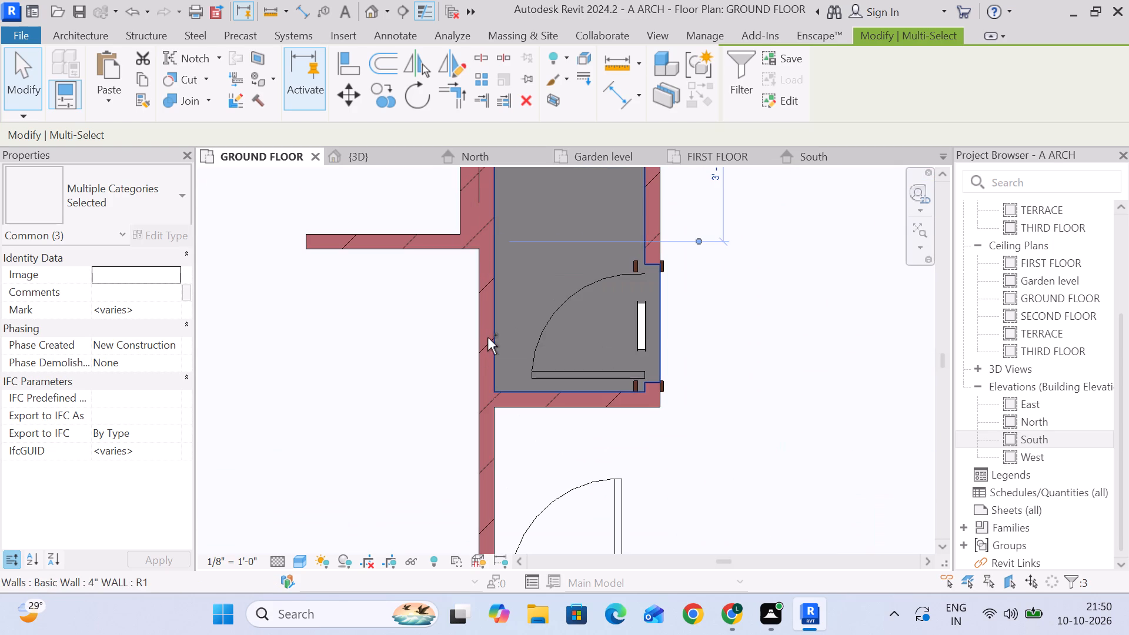
{"action": "scroll", "coordinate": [485, 350], "scroll_direction": "up", "scroll_amount": 6, "text": "ctrl"}
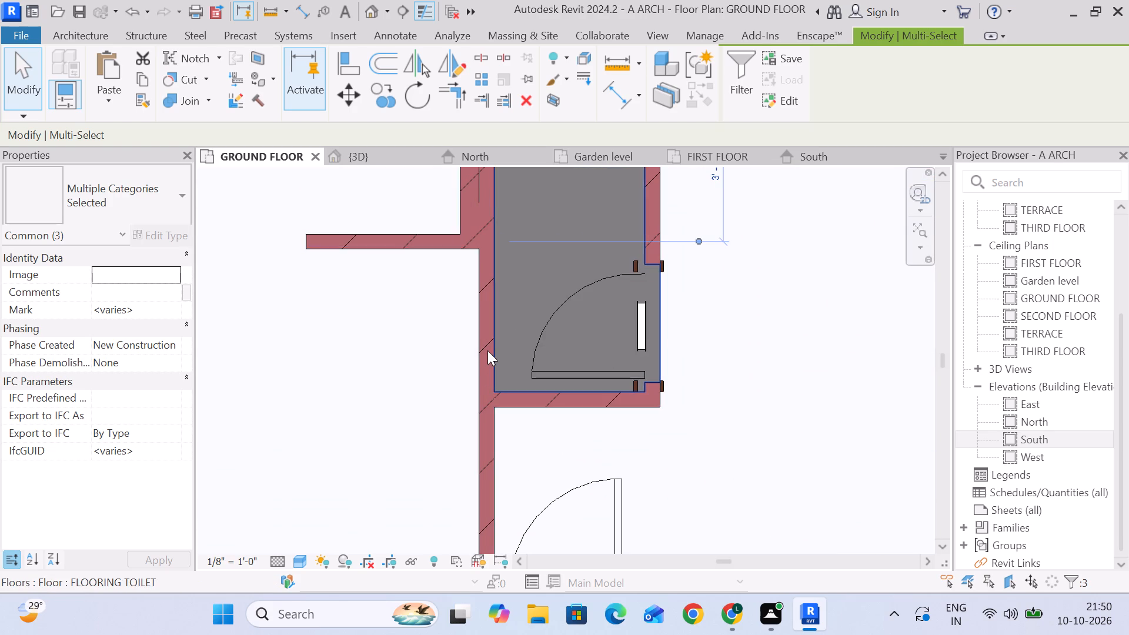
{"action": "scroll", "coordinate": [487, 350], "scroll_direction": "up", "scroll_amount": 6}
{"action": "left_click", "coordinate": [487, 346], "text": "ctrl"}
{"action": "scroll", "coordinate": [487, 347], "scroll_direction": "down", "scroll_amount": 6}
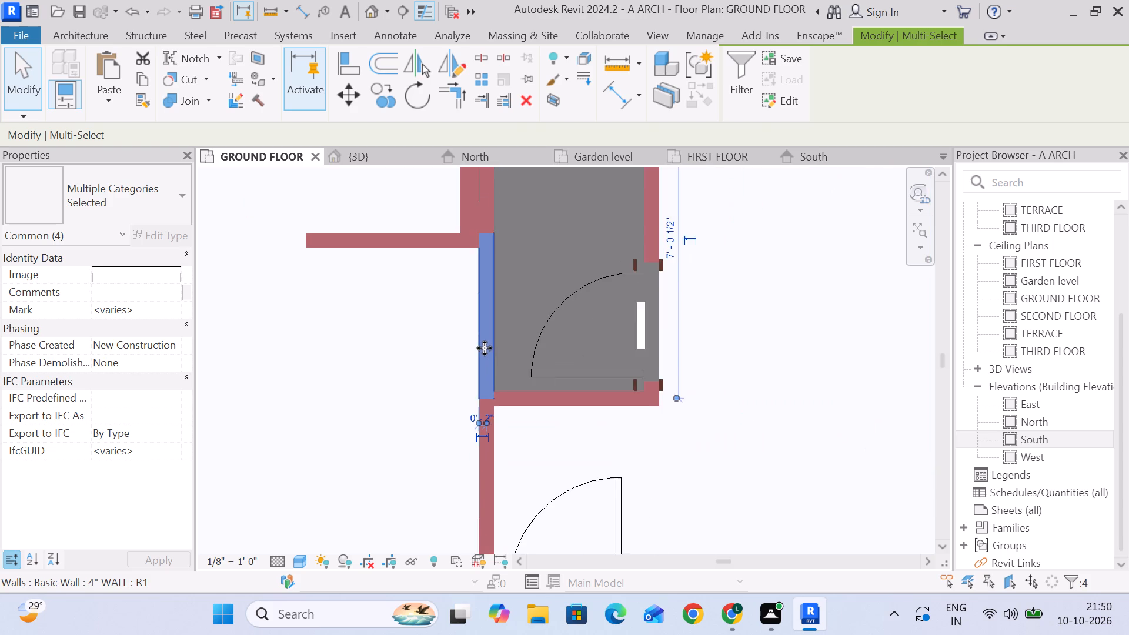
{"action": "scroll", "coordinate": [485, 348], "scroll_direction": "down", "scroll_amount": 5}
{"action": "scroll", "coordinate": [490, 258], "scroll_direction": "up", "scroll_amount": 11}
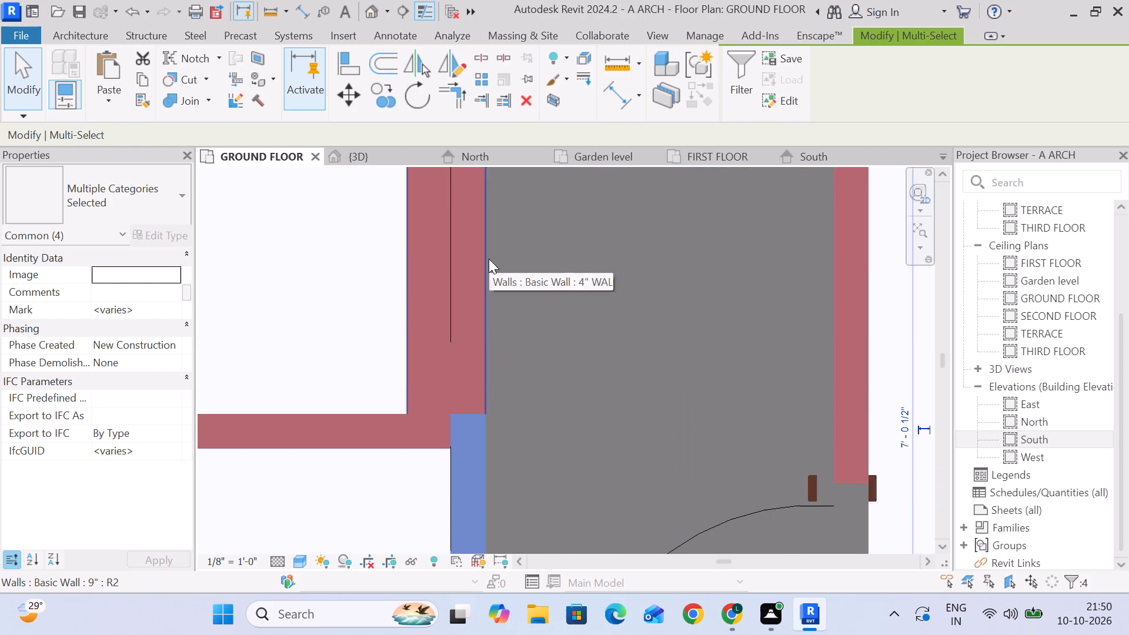
{"action": "left_click", "coordinate": [471, 271], "text": "ctrl"}
{"action": "scroll", "coordinate": [477, 280], "scroll_direction": "down", "scroll_amount": 10}
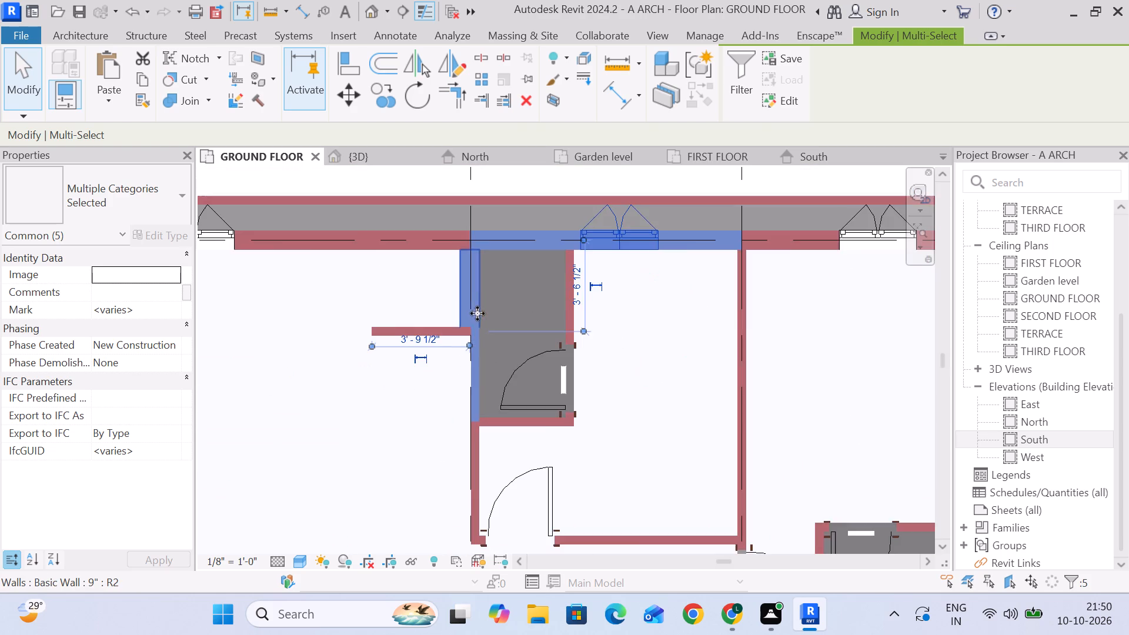
{"action": "middle_click_drag", "start_coordinate": [479, 386], "coordinate": [496, 336]}
{"action": "middle_click_drag", "start_coordinate": [483, 392], "coordinate": [497, 323]}
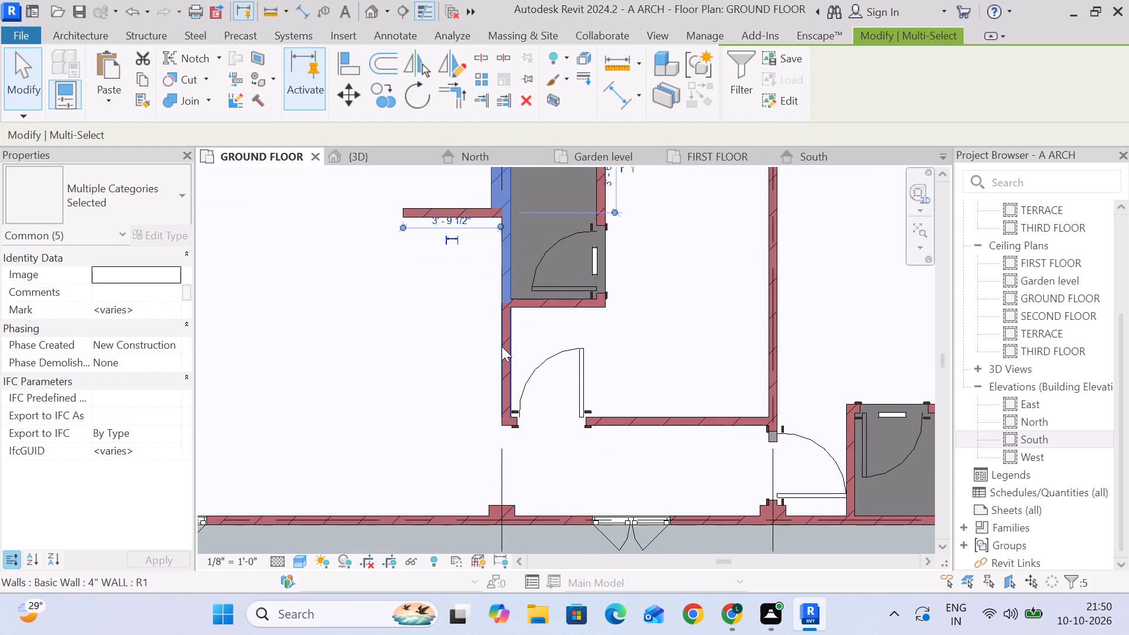
{"action": "scroll", "coordinate": [502, 350], "scroll_direction": "up", "scroll_amount": 4}
{"action": "scroll", "coordinate": [503, 353], "scroll_direction": "down", "scroll_amount": 3}
{"action": "scroll", "coordinate": [499, 355], "scroll_direction": "up", "scroll_amount": 5}
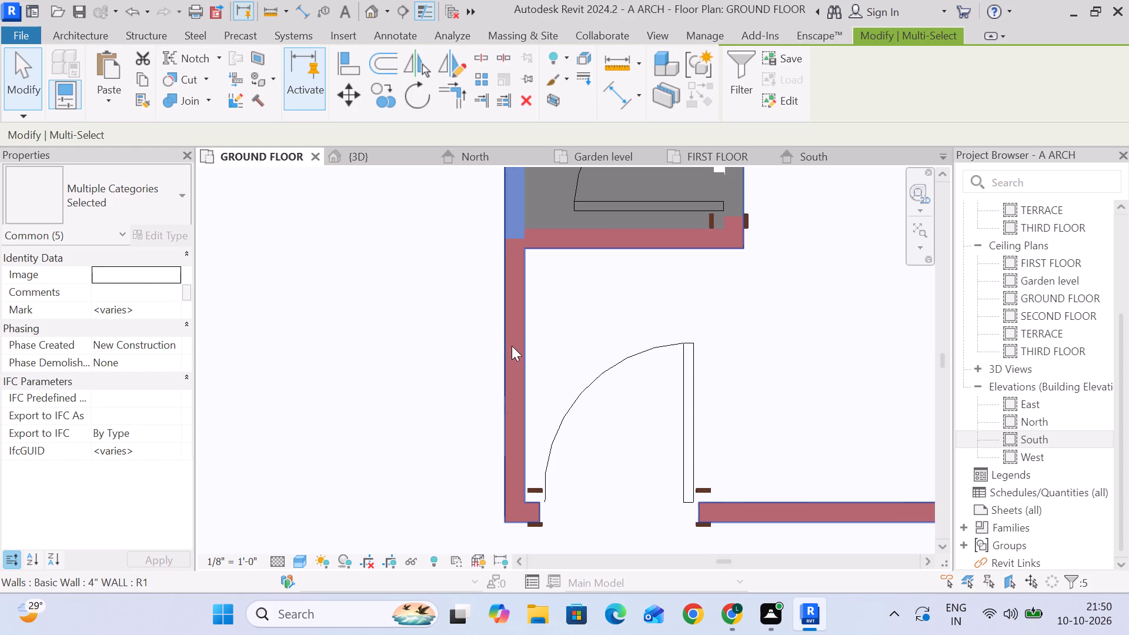
{"action": "left_click", "coordinate": [513, 345], "text": "ctrl"}
Copy the selected grid A and grid 3 walls with the window and paste them aligned to THIRD FLOOR.
{"action": "scroll", "coordinate": [525, 350], "scroll_direction": "down", "scroll_amount": 5}
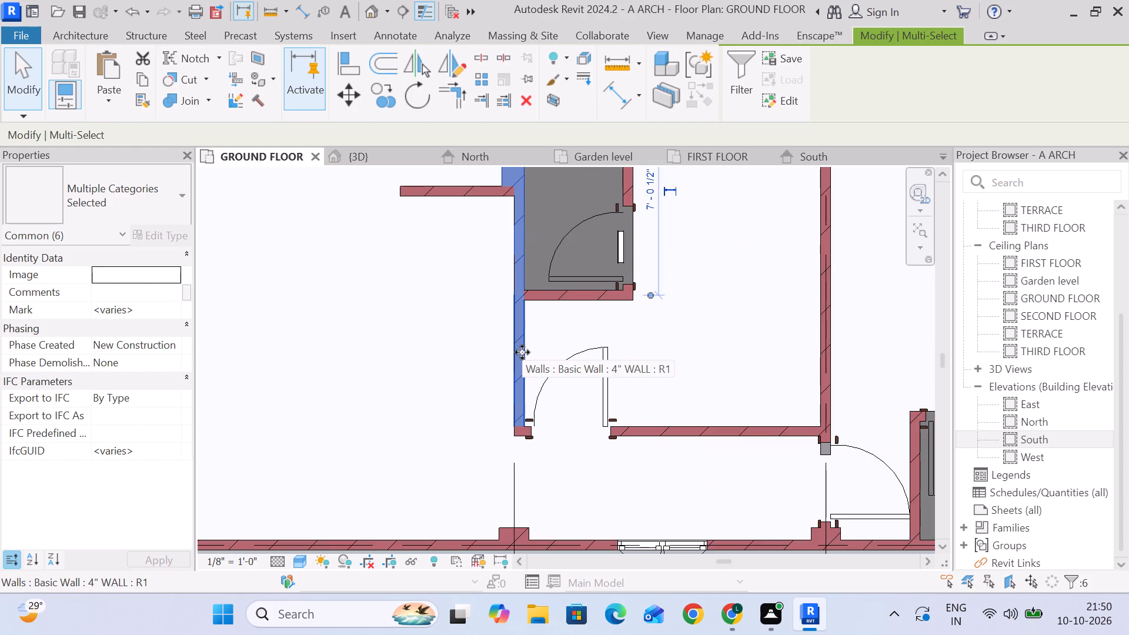
{"action": "scroll", "coordinate": [619, 379], "scroll_direction": "down", "scroll_amount": 4}
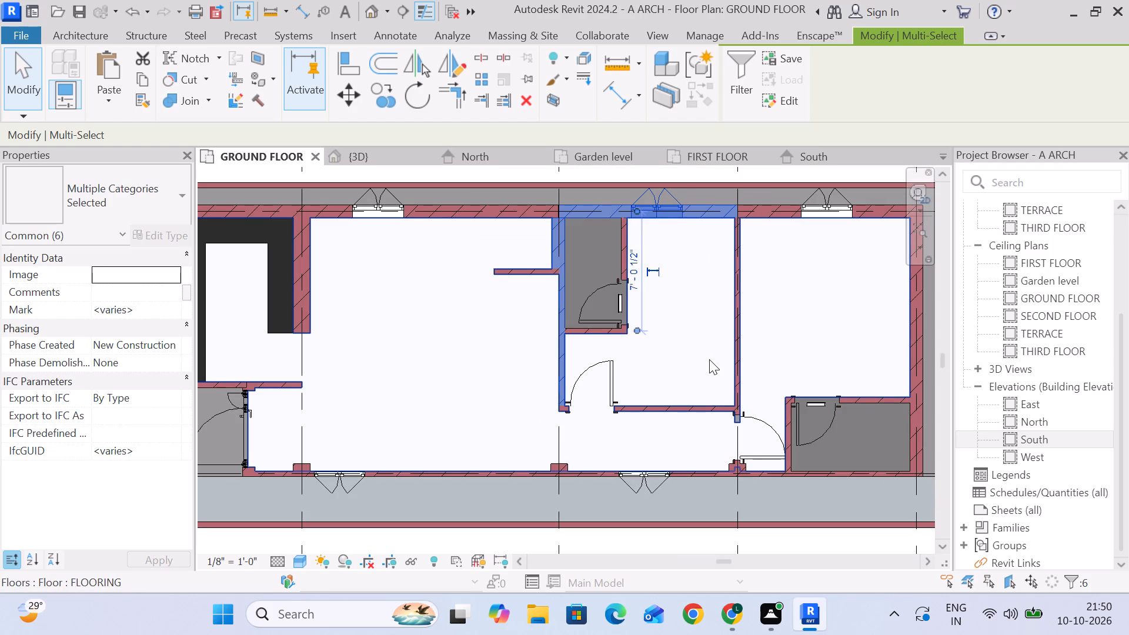
{"action": "middle_click_drag", "start_coordinate": [708, 362], "coordinate": [708, 340]}
{"action": "middle_click_drag", "start_coordinate": [683, 390], "coordinate": [693, 350]}
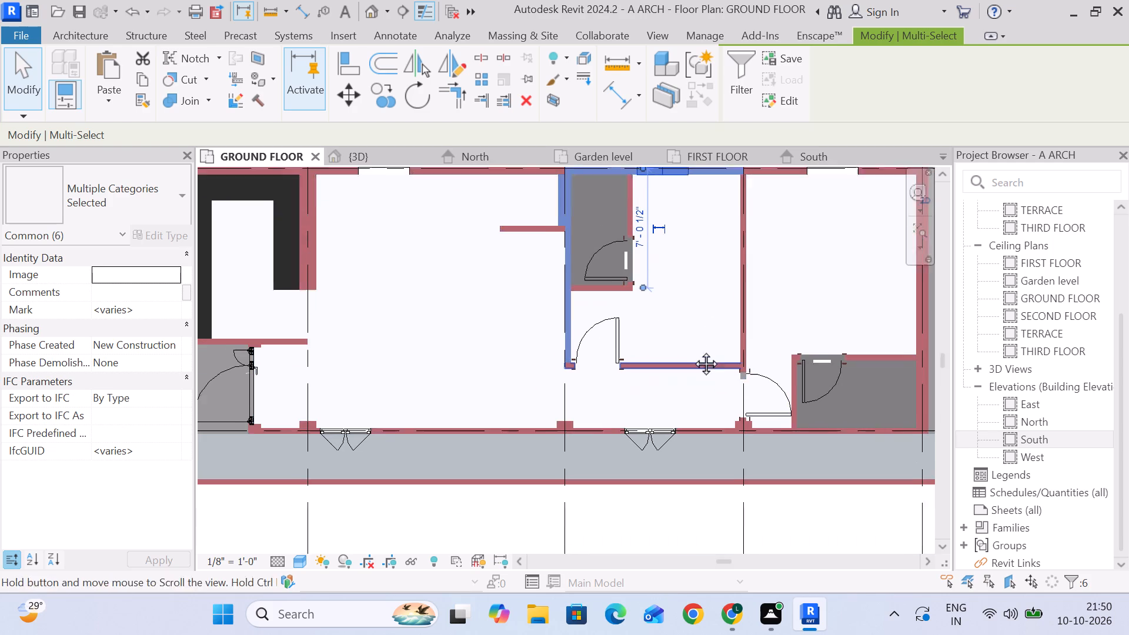
{"action": "middle_click_drag", "start_coordinate": [693, 350], "coordinate": [693, 349]}
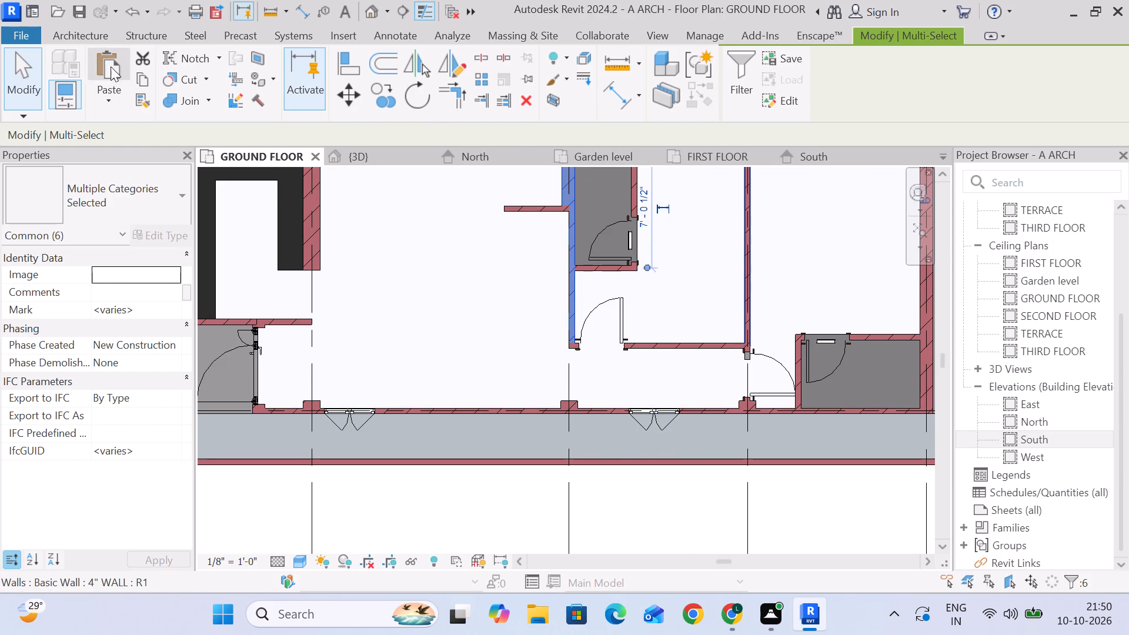
{"action": "left_click", "coordinate": [136, 78]}
{"action": "left_click_drag", "start_coordinate": [119, 96], "coordinate": [119, 104]}
{"action": "left_click", "coordinate": [161, 172]}
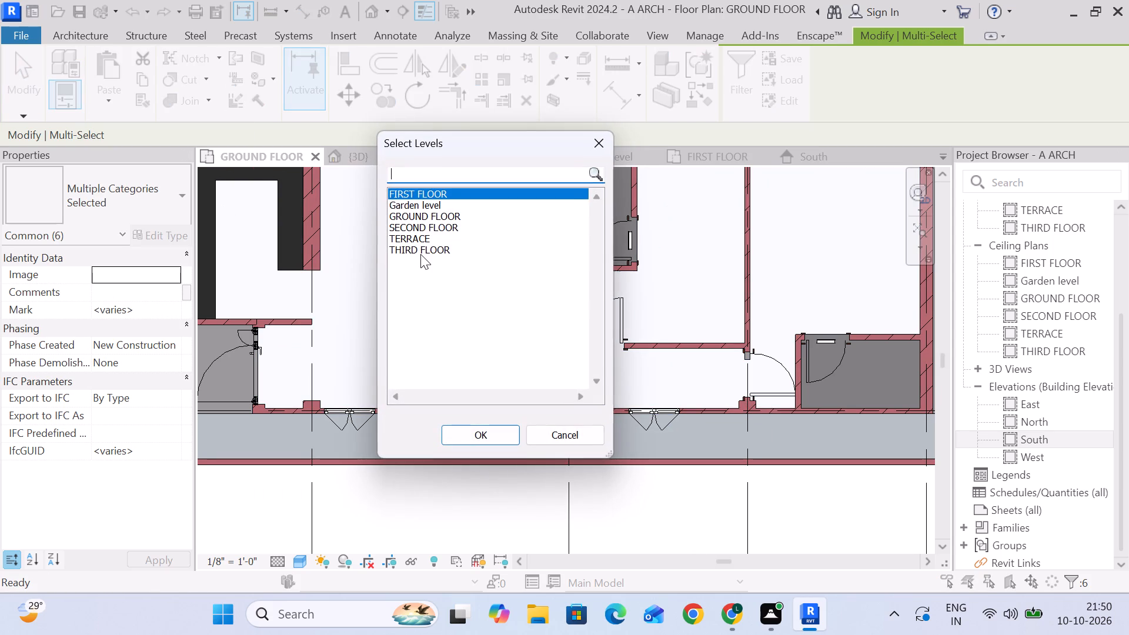
{"action": "left_click", "coordinate": [422, 248]}
{"action": "left_click", "coordinate": [500, 433]}
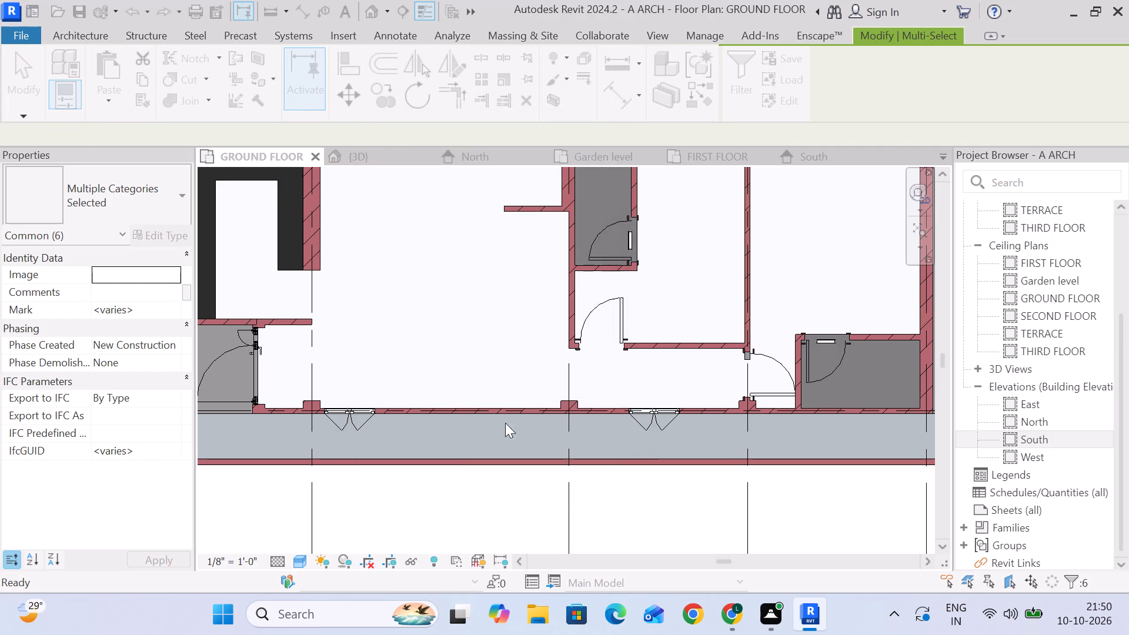
{"action": "left_click", "coordinate": [784, 573]}
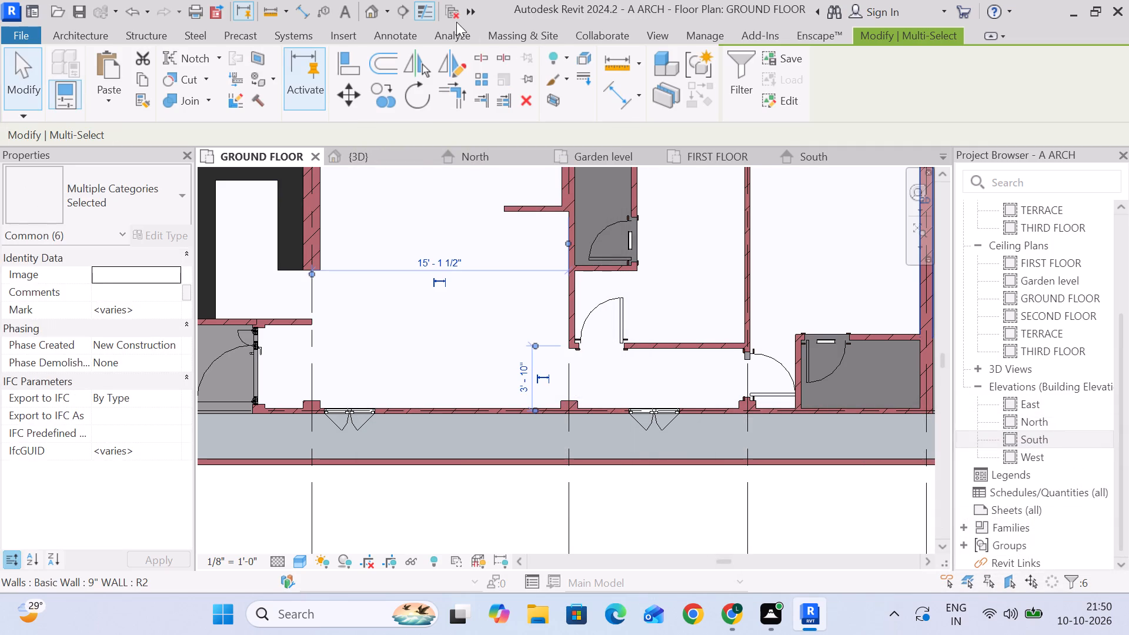
In the 3D view, delete the Fixed 16" x 24" window from the third-floor wall at the back of the building.
{"action": "left_click", "coordinate": [371, 158]}
{"action": "scroll", "coordinate": [410, 233], "scroll_direction": "down", "scroll_amount": 2}
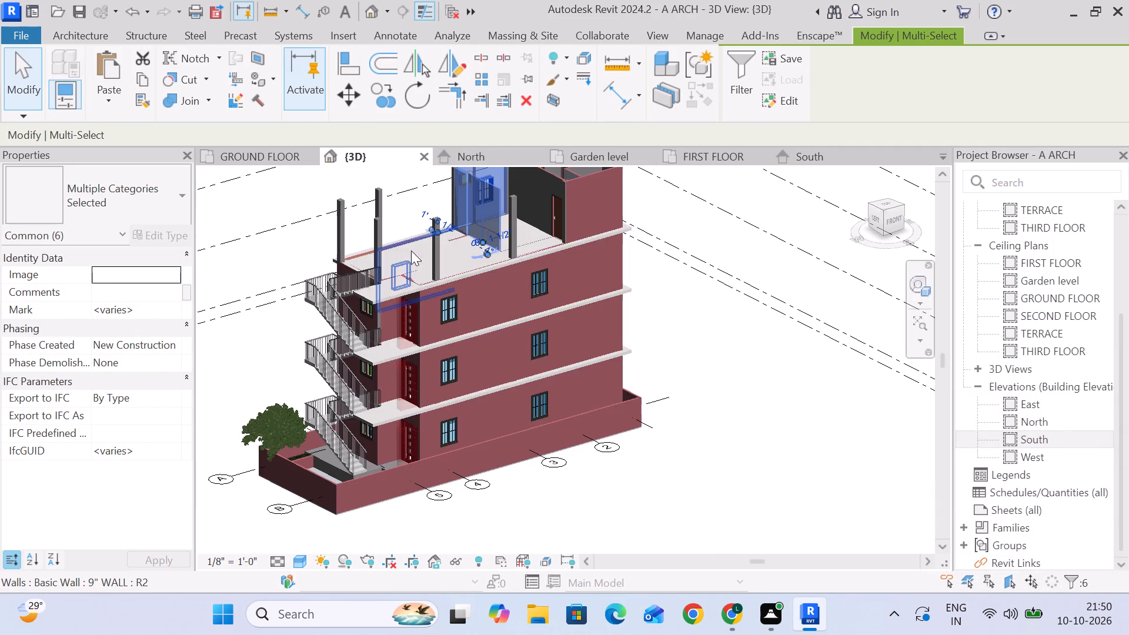
{"action": "middle_click_drag", "start_coordinate": [427, 270], "coordinate": [650, 286], "text": "shift"}
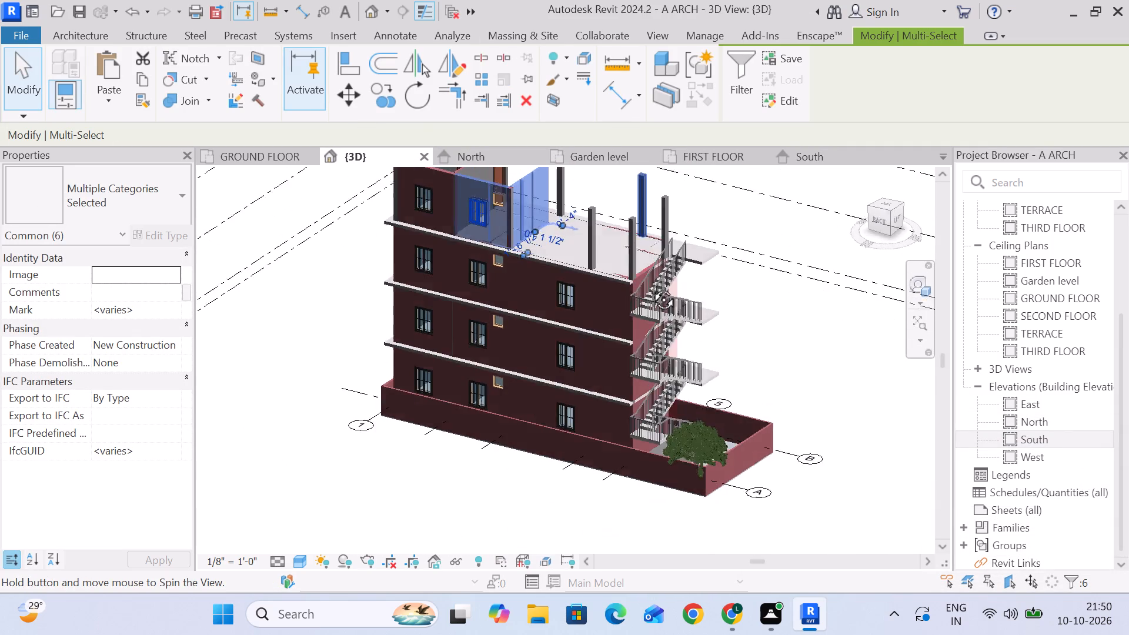
{"action": "middle_click_drag", "start_coordinate": [650, 286], "coordinate": [709, 283], "text": "shift"}
{"action": "left_click", "coordinate": [259, 290]}
{"action": "scroll", "coordinate": [576, 186], "scroll_direction": "up", "scroll_amount": 2}
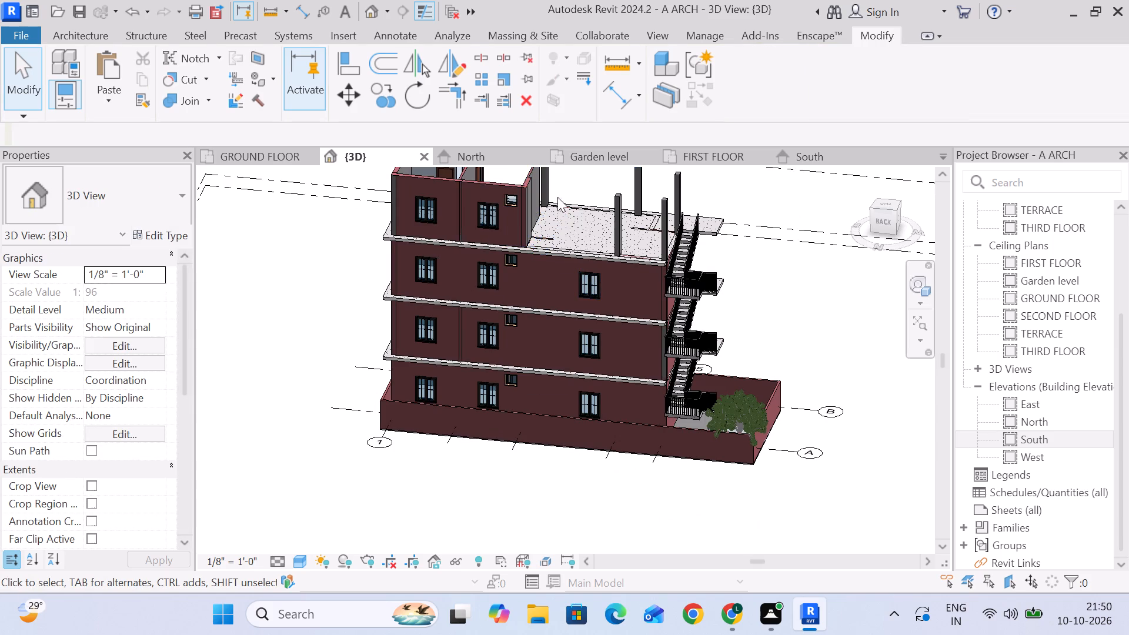
{"action": "scroll", "coordinate": [557, 197], "scroll_direction": "up", "scroll_amount": 2}
{"action": "scroll", "coordinate": [445, 225], "scroll_direction": "up", "scroll_amount": 4}
{"action": "left_click", "coordinate": [488, 204]}
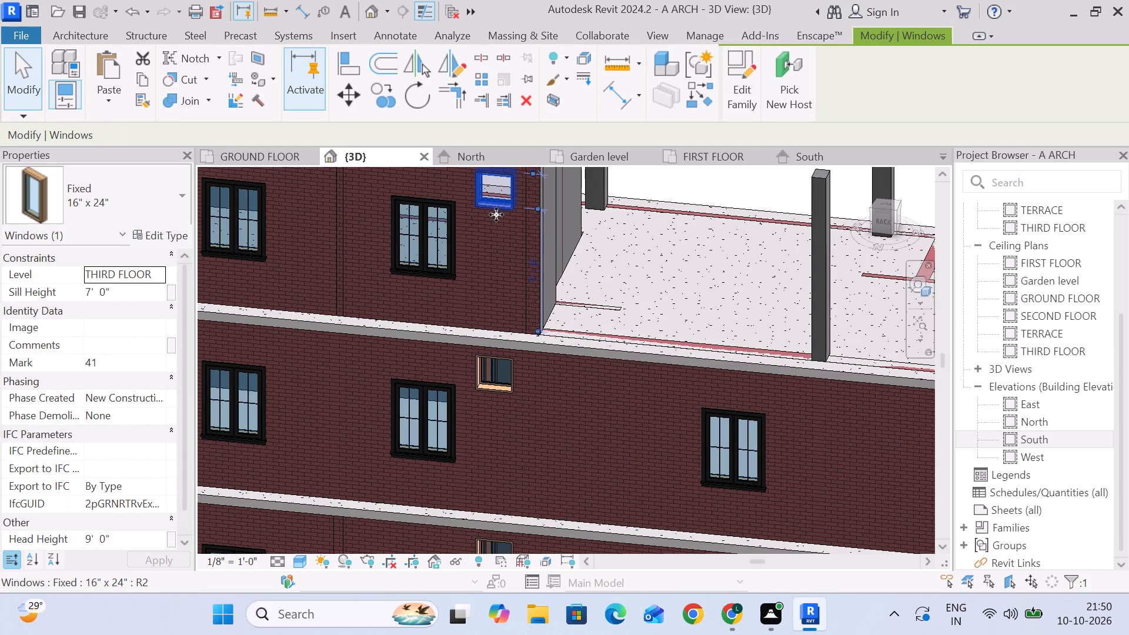
{"action": "key", "text": "Delete"}
Examine the building in 3D from the back, above and front, comparing the third-floor walls and windows with the floors below.
{"action": "scroll", "coordinate": [497, 219], "scroll_direction": "down", "scroll_amount": 8}
{"action": "scroll", "coordinate": [479, 257], "scroll_direction": "up", "scroll_amount": 4}
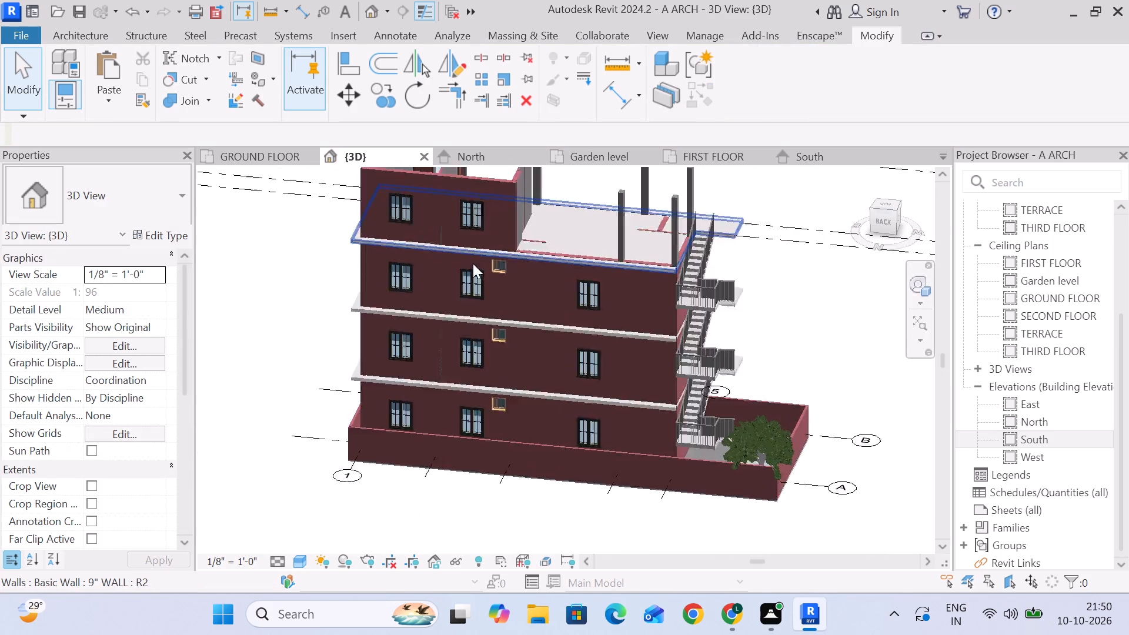
{"action": "scroll", "coordinate": [473, 263], "scroll_direction": "up", "scroll_amount": 1}
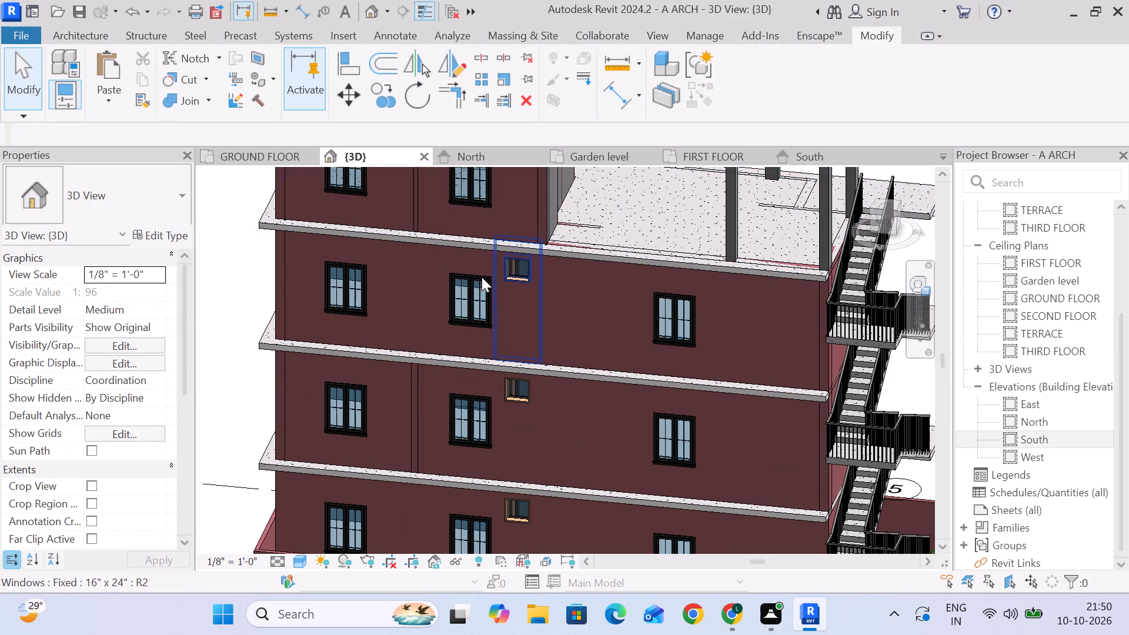
{"action": "middle_click_drag", "start_coordinate": [409, 263], "coordinate": [413, 316]}
{"action": "left_click", "coordinate": [422, 316]}
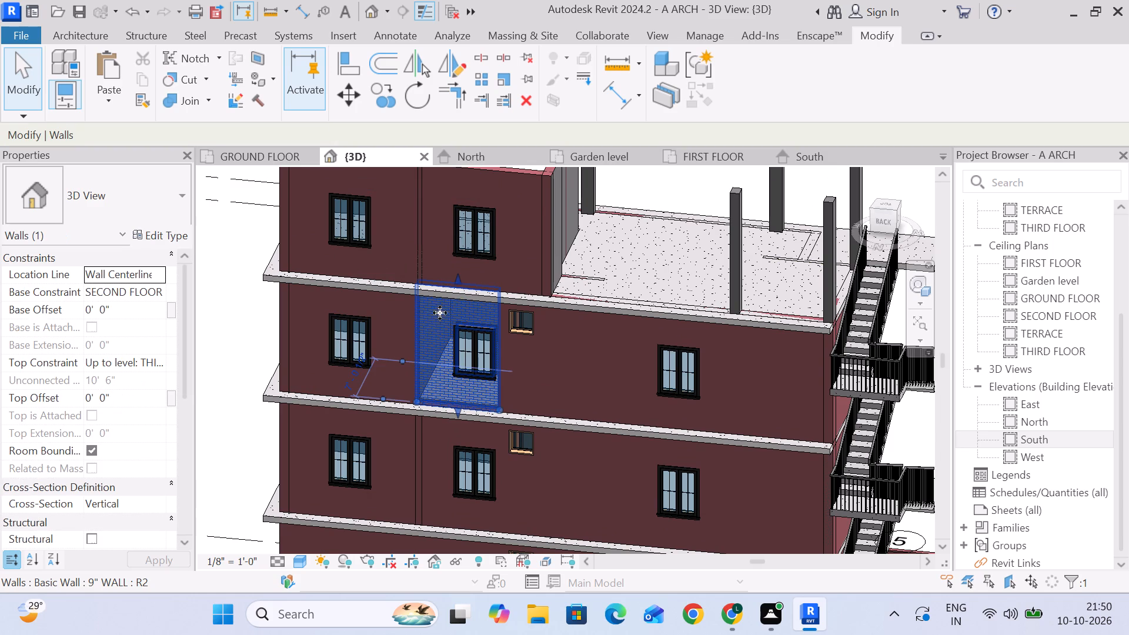
{"action": "middle_click_drag", "start_coordinate": [516, 306], "coordinate": [504, 266], "text": "shift"}
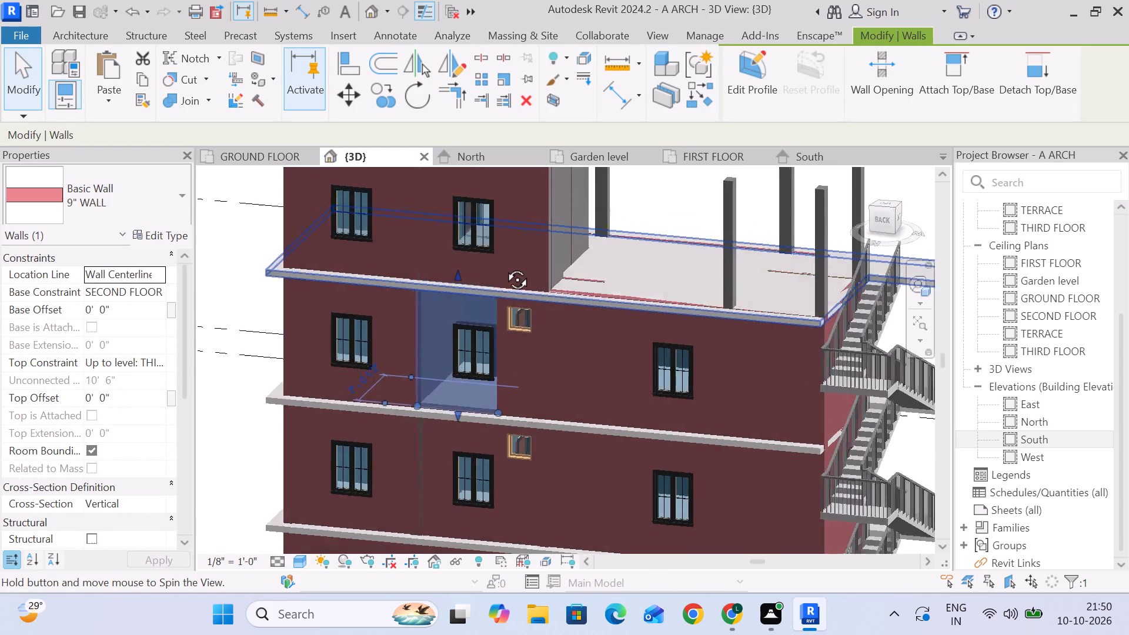
{"action": "middle_click_drag", "start_coordinate": [504, 266], "coordinate": [493, 221], "text": "shift"}
{"action": "scroll", "coordinate": [423, 447], "scroll_direction": "up", "scroll_amount": 4}
{"action": "middle_click_drag", "start_coordinate": [458, 448], "coordinate": [459, 447]}
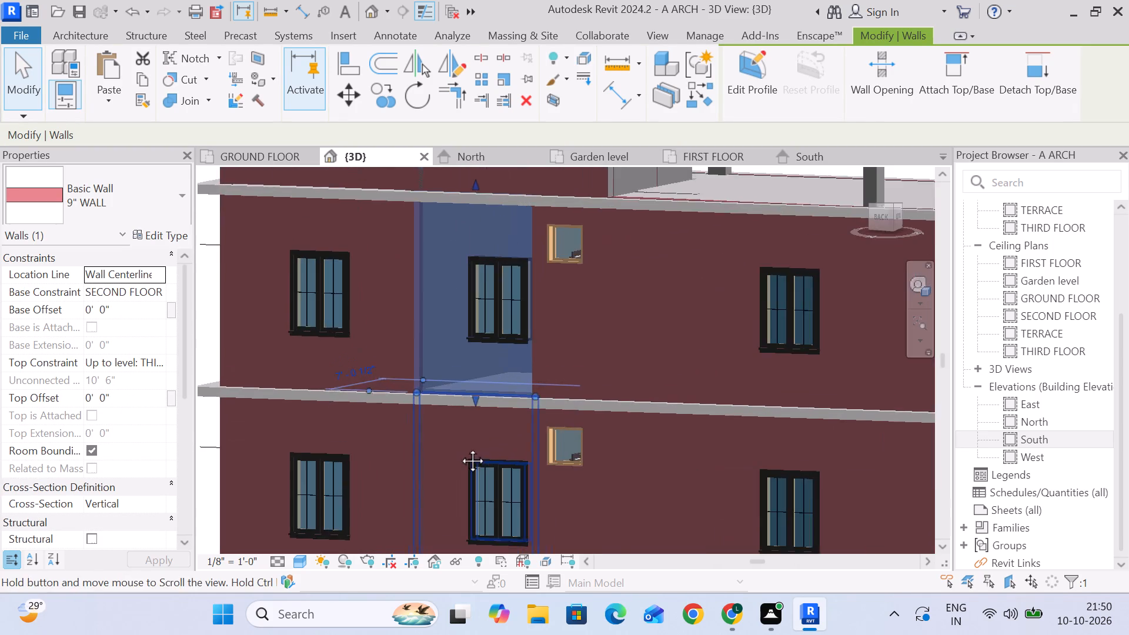
{"action": "middle_click_drag", "start_coordinate": [459, 447], "coordinate": [489, 290]}
{"action": "scroll", "coordinate": [471, 381], "scroll_direction": "up", "scroll_amount": 5}
{"action": "key", "text": "grave"}
{"action": "scroll", "coordinate": [456, 365], "scroll_direction": "down", "scroll_amount": 4}
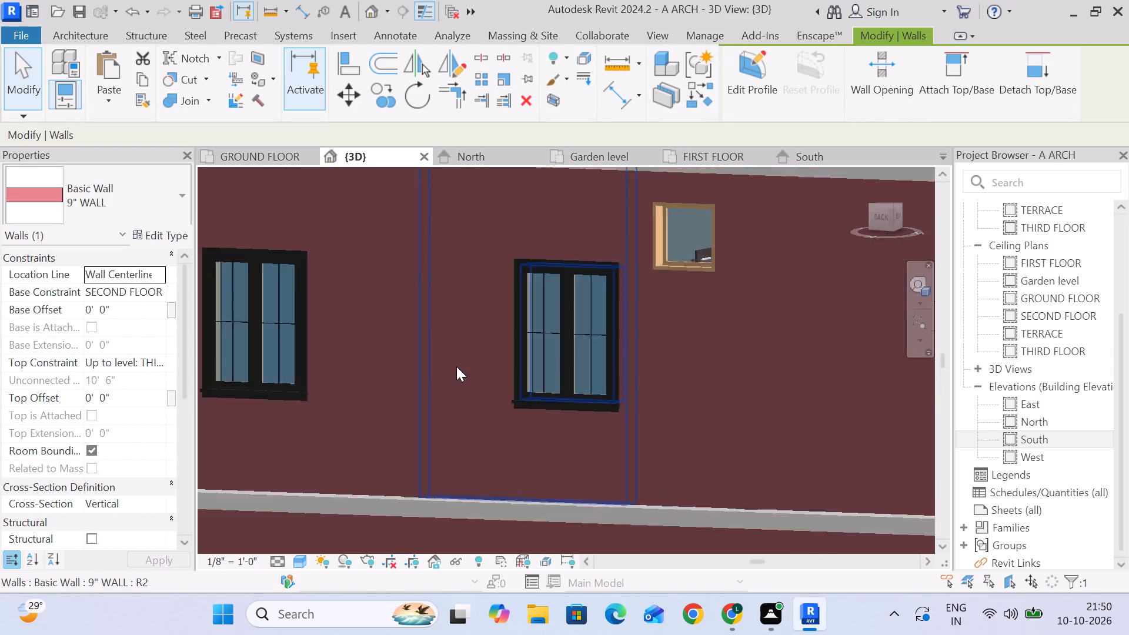
{"action": "scroll", "coordinate": [456, 366], "scroll_direction": "down", "scroll_amount": 2}
{"action": "key", "text": "Escape"}
{"action": "scroll", "coordinate": [467, 367], "scroll_direction": "down", "scroll_amount": 5}
{"action": "middle_click_drag", "start_coordinate": [517, 229], "coordinate": [512, 249]}
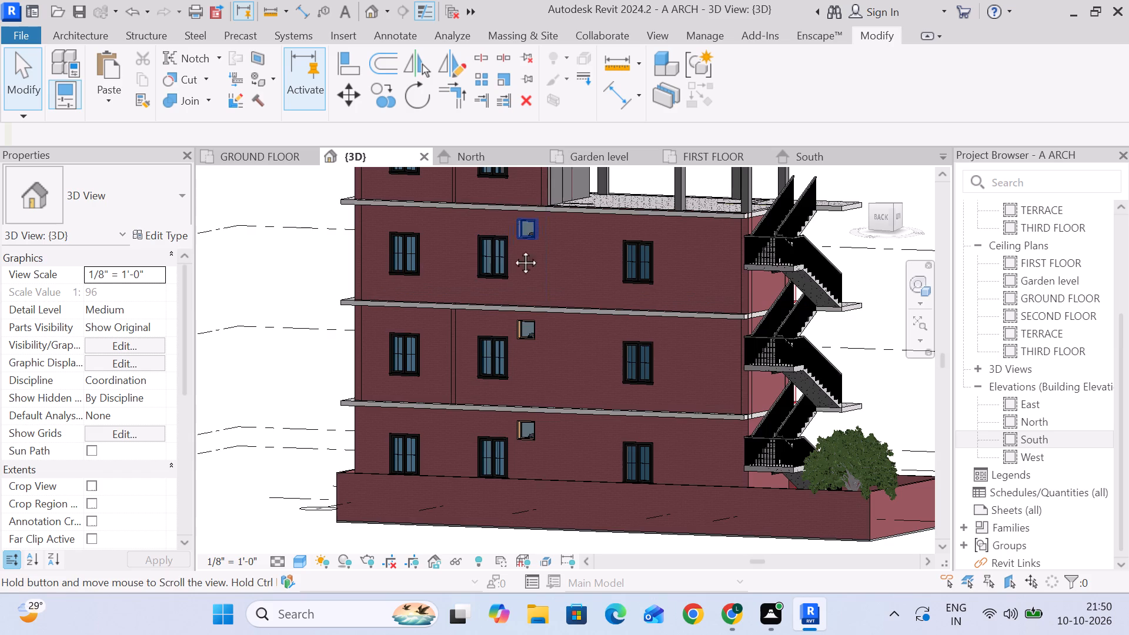
{"action": "middle_click_drag", "start_coordinate": [512, 249], "coordinate": [198, 416]}
{"action": "middle_click_drag", "start_coordinate": [463, 386], "coordinate": [593, 423]}
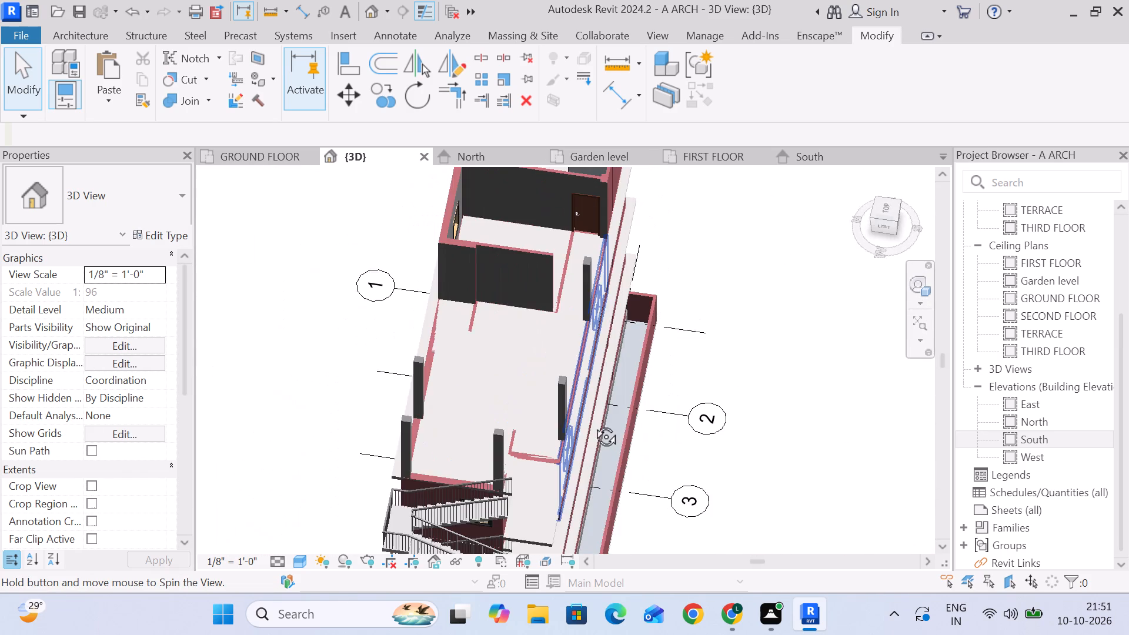
{"action": "middle_click_drag", "start_coordinate": [593, 423], "coordinate": [417, 405]}
{"action": "middle_click_drag", "start_coordinate": [748, 310], "coordinate": [765, 273]}
{"action": "middle_click_drag", "start_coordinate": [729, 280], "coordinate": [763, 256], "text": "shift"}
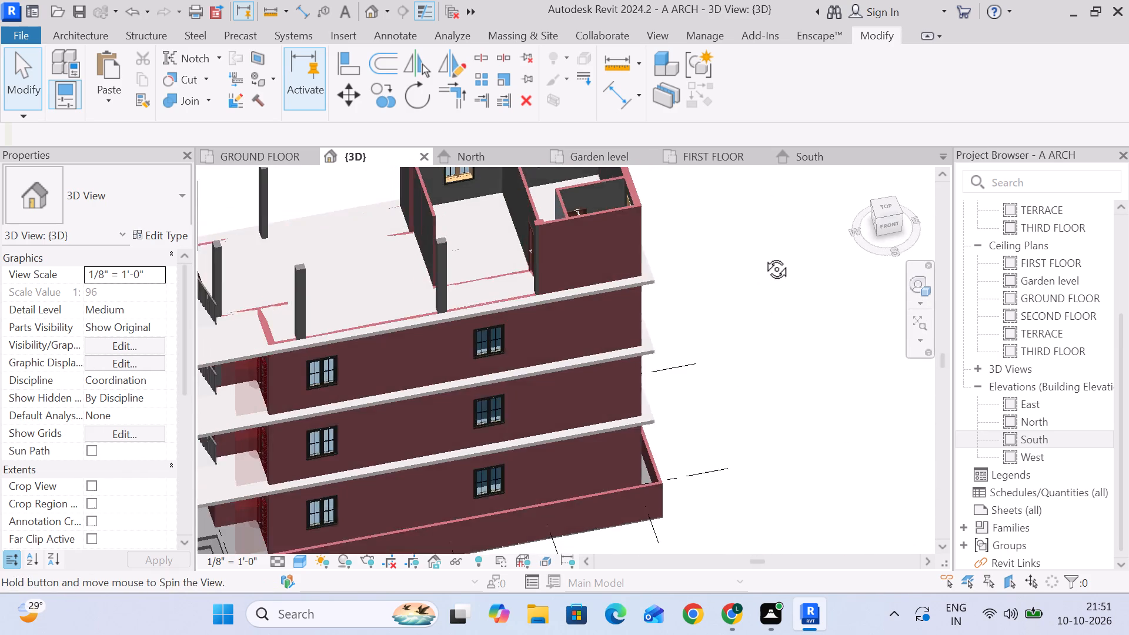
{"action": "middle_click_drag", "start_coordinate": [763, 256], "coordinate": [765, 253], "text": "shift"}
{"action": "left_click", "coordinate": [761, 254]}
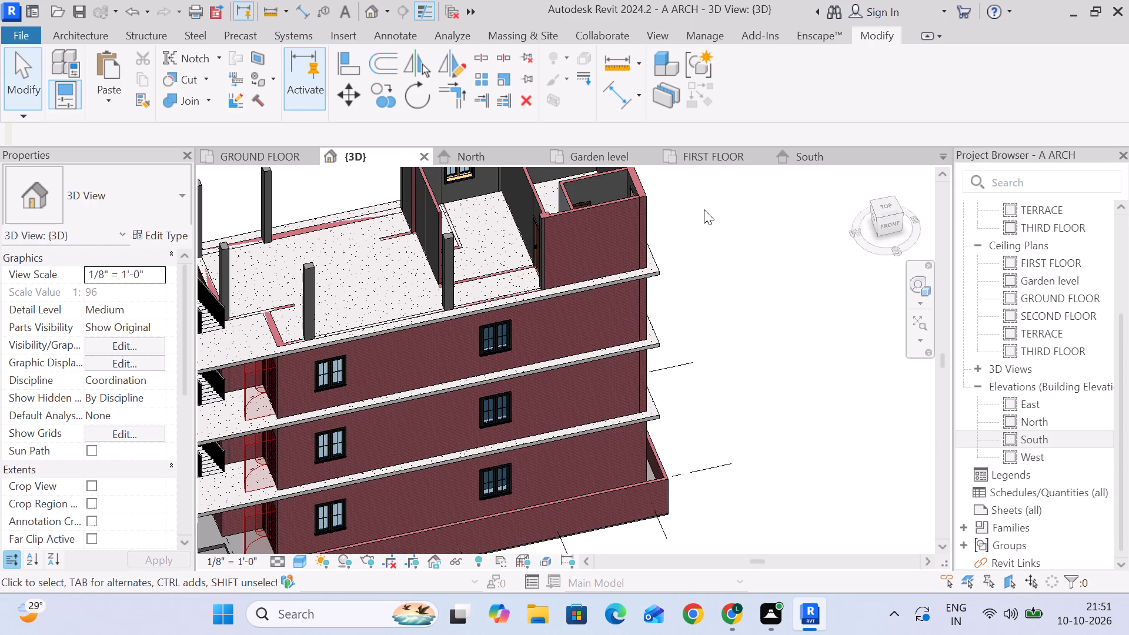
Change the short third-floor 9" wall segment along grid 3, beside the grid A corner column, to the 4" WALL type.
{"action": "scroll", "coordinate": [715, 229], "scroll_direction": "down", "scroll_amount": 2}
{"action": "middle_click_drag", "start_coordinate": [739, 238], "coordinate": [754, 328]}
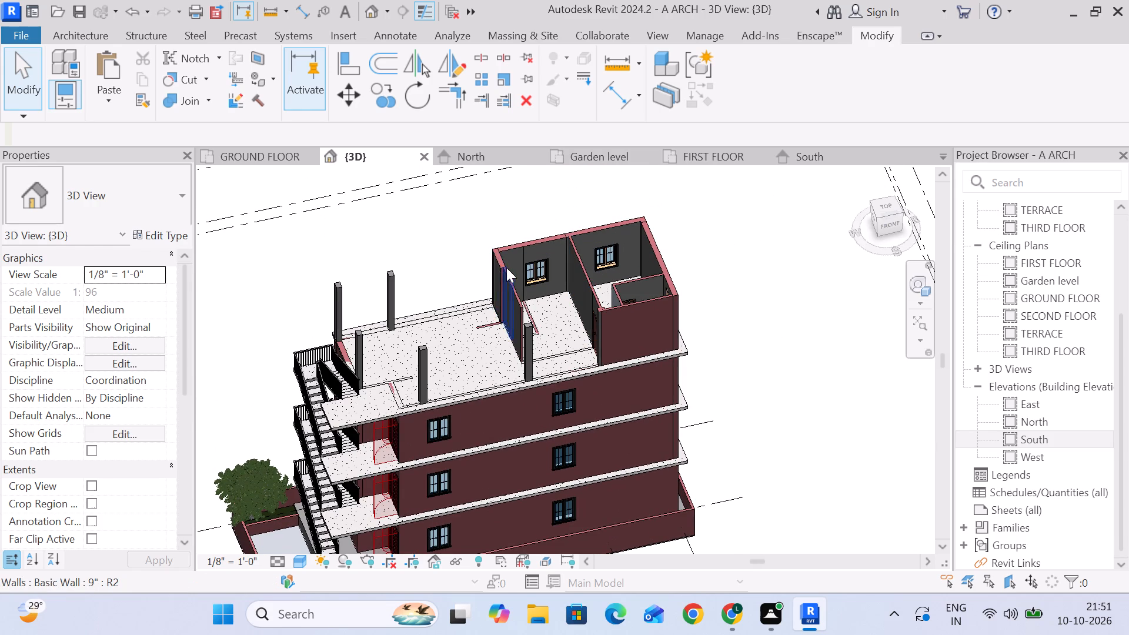
{"action": "scroll", "coordinate": [506, 268], "scroll_direction": "up", "scroll_amount": 10}
{"action": "left_click", "coordinate": [490, 265]}
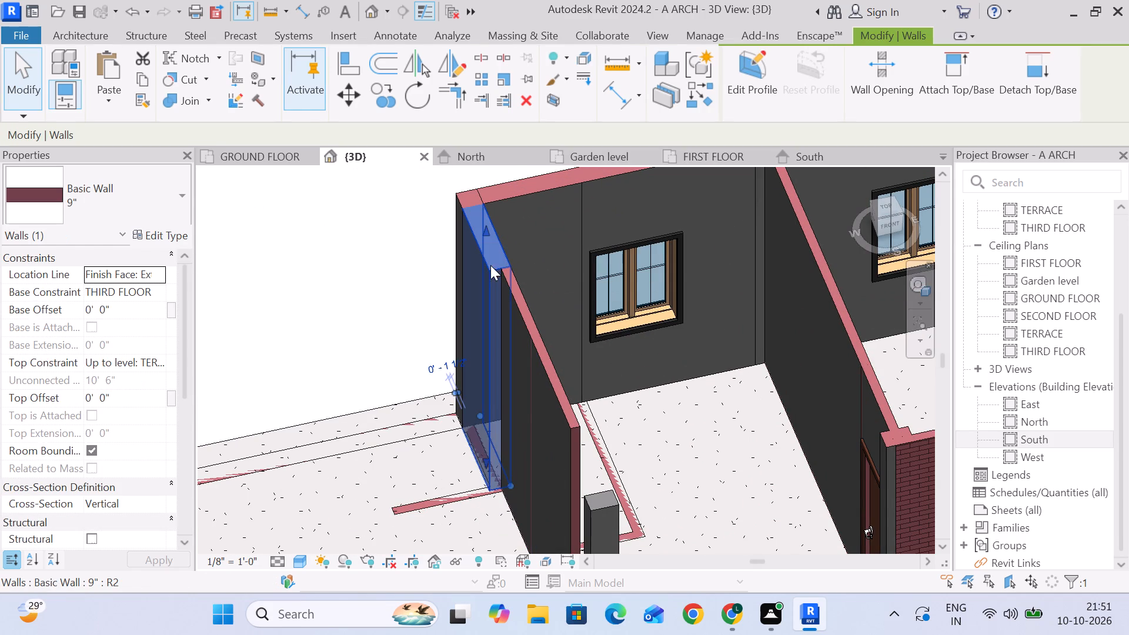
{"action": "left_click", "coordinate": [76, 179]}
{"action": "scroll", "coordinate": [86, 273], "scroll_direction": "up", "scroll_amount": 4}
{"action": "left_click", "coordinate": [82, 322]}
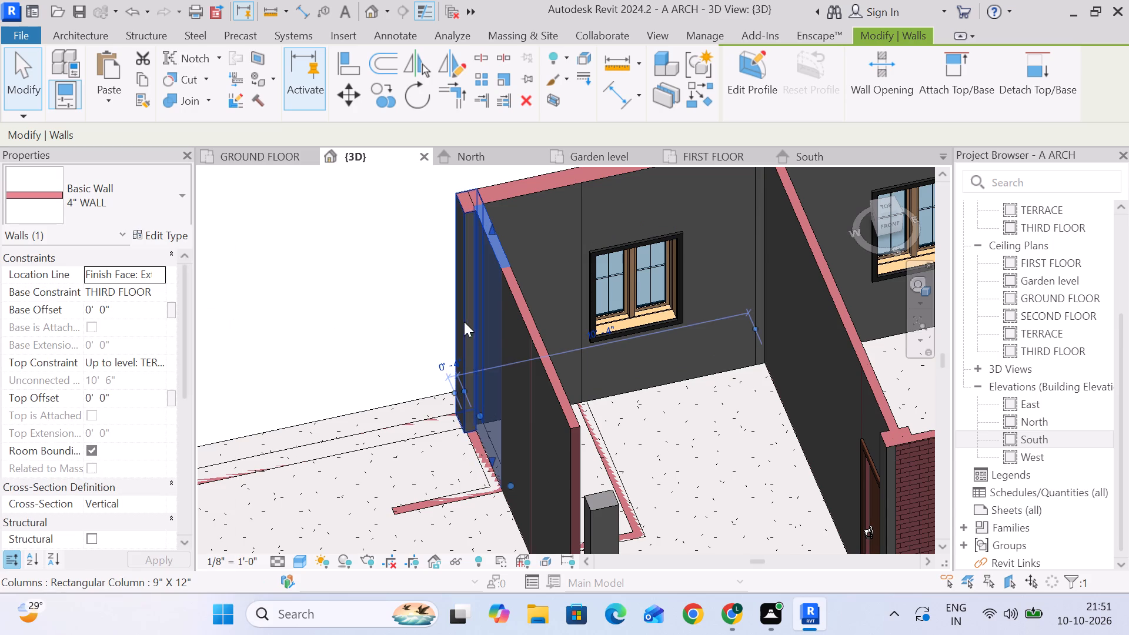
Open the THIRD FLOOR ceiling plan and examine the grid 3 wall and its alignment with the corner column at grid A.
{"action": "scroll", "coordinate": [477, 236], "scroll_direction": "up", "scroll_amount": 4}
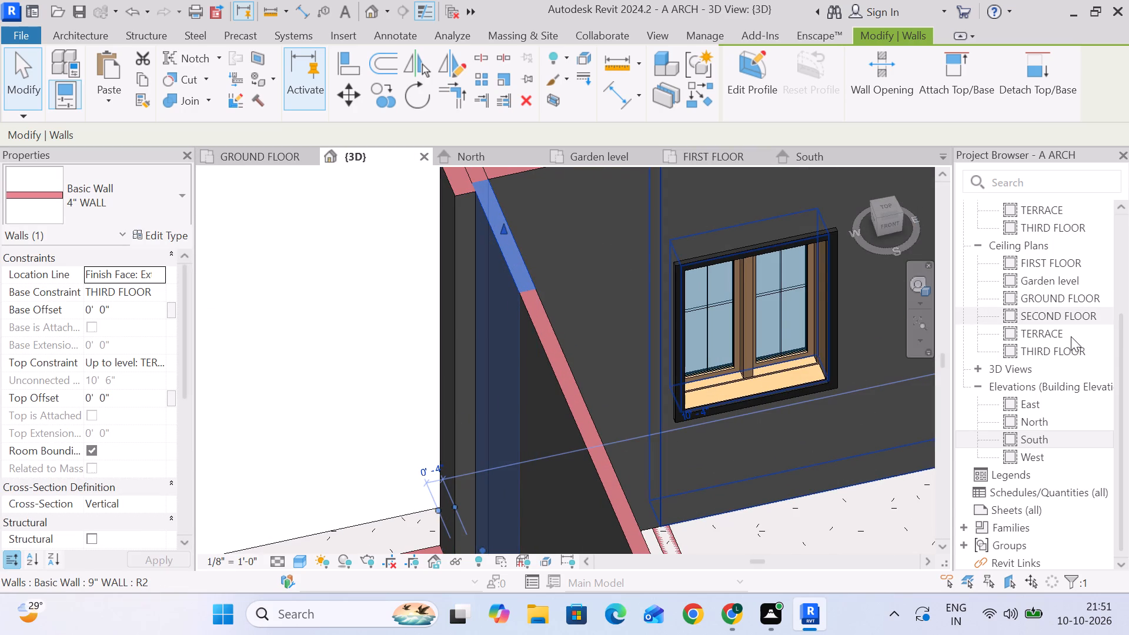
{"action": "double_click", "coordinate": [1055, 353]}
{"action": "scroll", "coordinate": [595, 354], "scroll_direction": "up", "scroll_amount": 12}
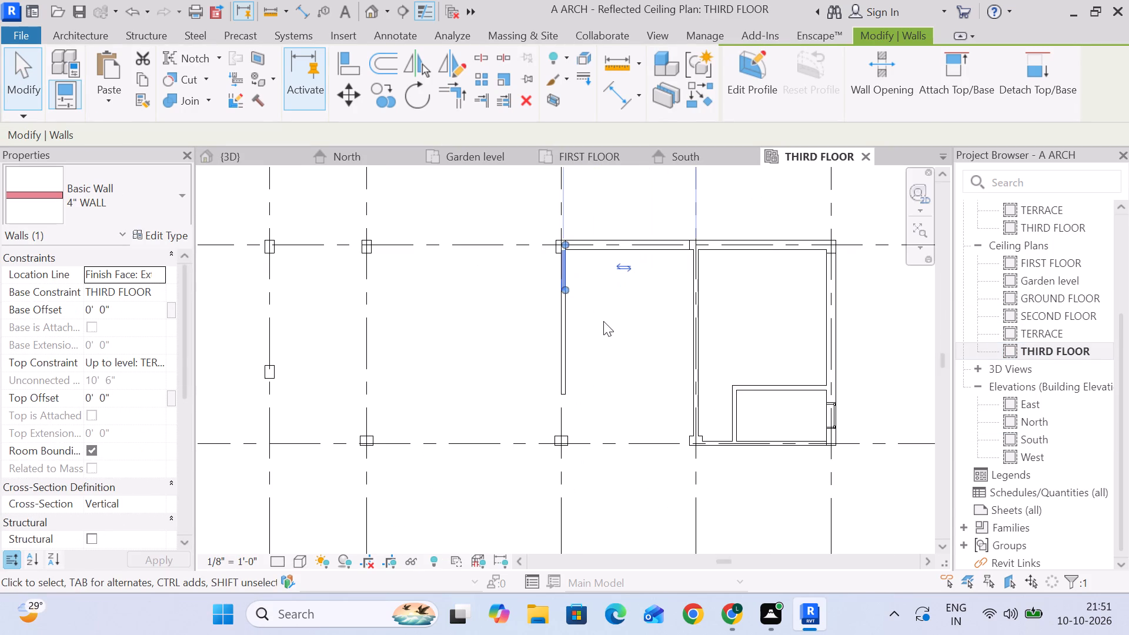
{"action": "left_click", "coordinate": [904, 302]}
{"action": "scroll", "coordinate": [603, 262], "scroll_direction": "up", "scroll_amount": 4}
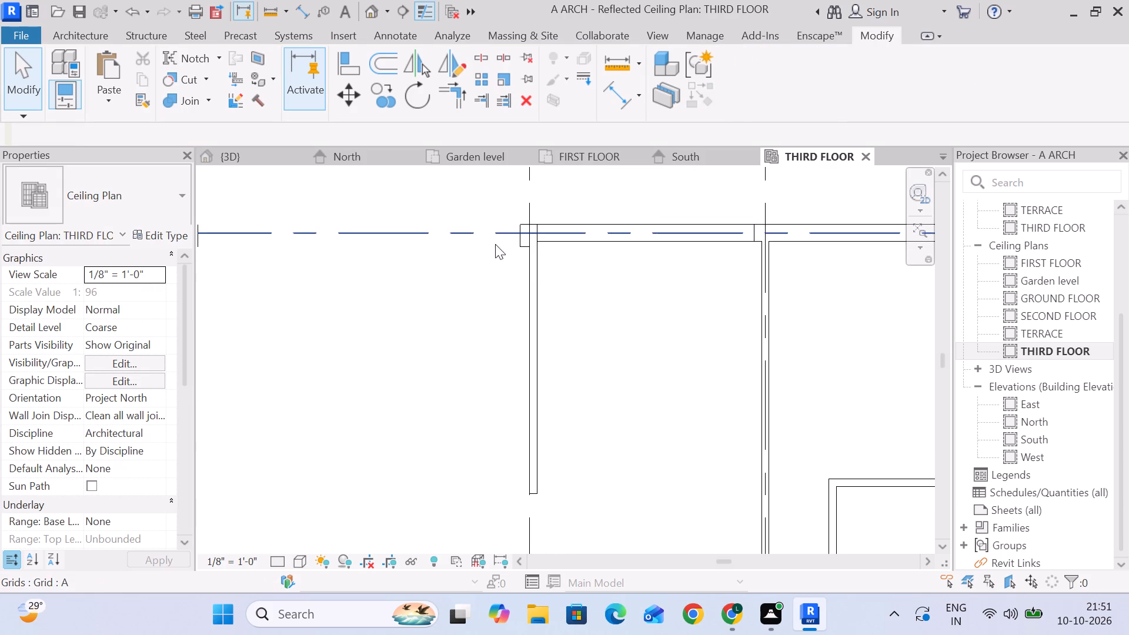
{"action": "scroll", "coordinate": [519, 254], "scroll_direction": "up", "scroll_amount": 3}
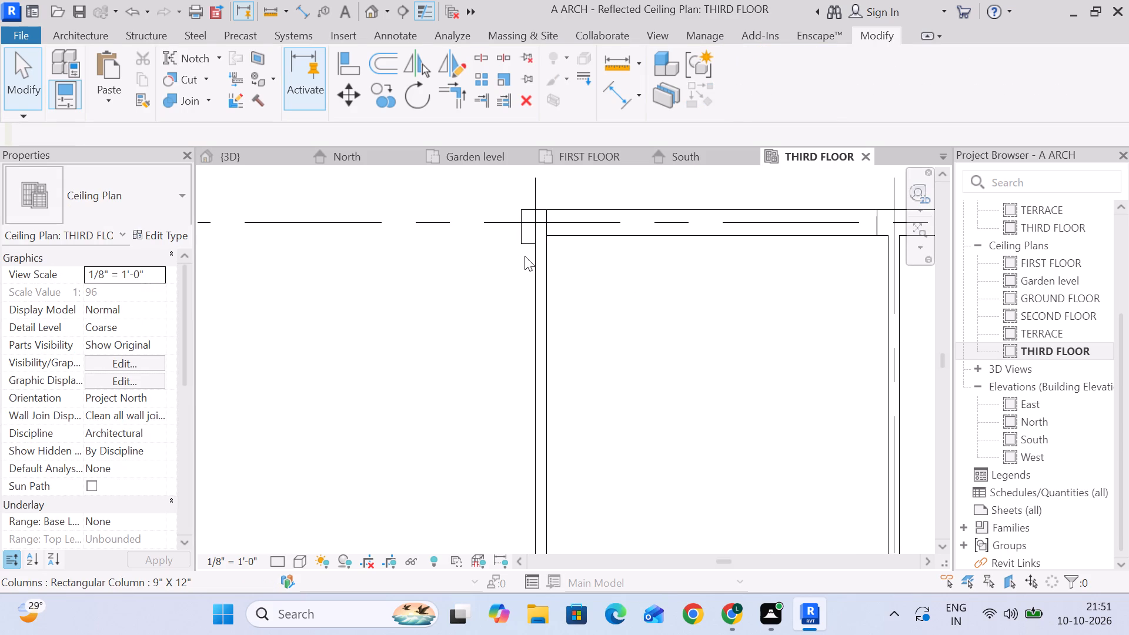
{"action": "scroll", "coordinate": [560, 288], "scroll_direction": "down", "scroll_amount": 5}
{"action": "middle_click_drag", "start_coordinate": [579, 375], "coordinate": [603, 322]}
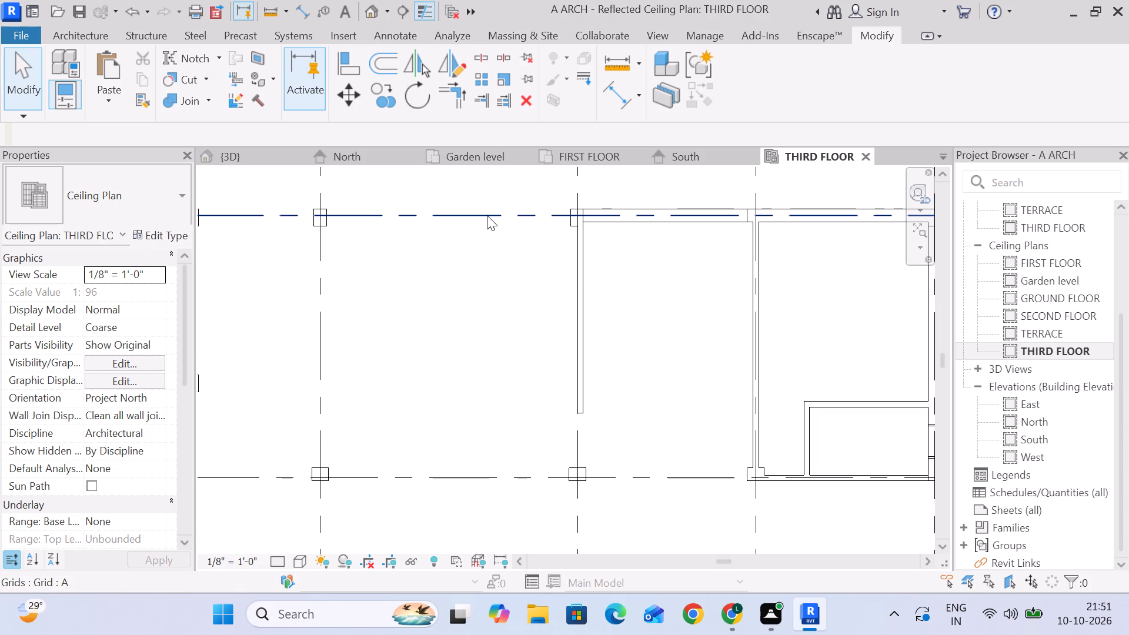
{"action": "scroll", "coordinate": [482, 227], "scroll_direction": "down", "scroll_amount": 4}
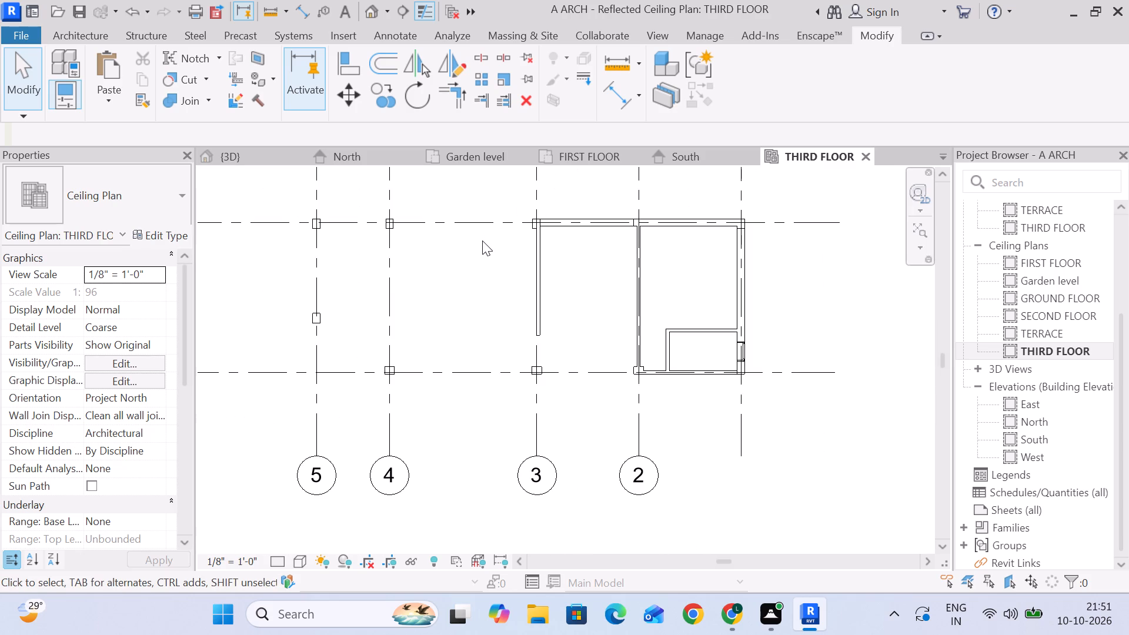
{"action": "scroll", "coordinate": [460, 269], "scroll_direction": "up", "scroll_amount": 1}
{"action": "middle_click_drag", "start_coordinate": [481, 265], "coordinate": [473, 265]}
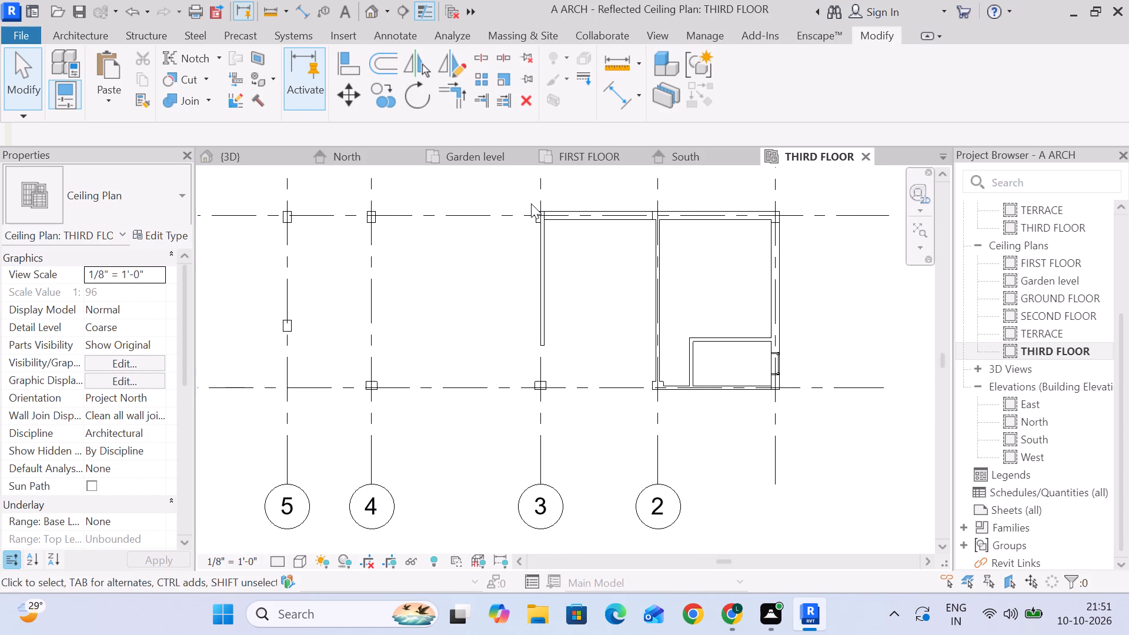
{"action": "scroll", "coordinate": [495, 212], "scroll_direction": "up", "scroll_amount": 2}
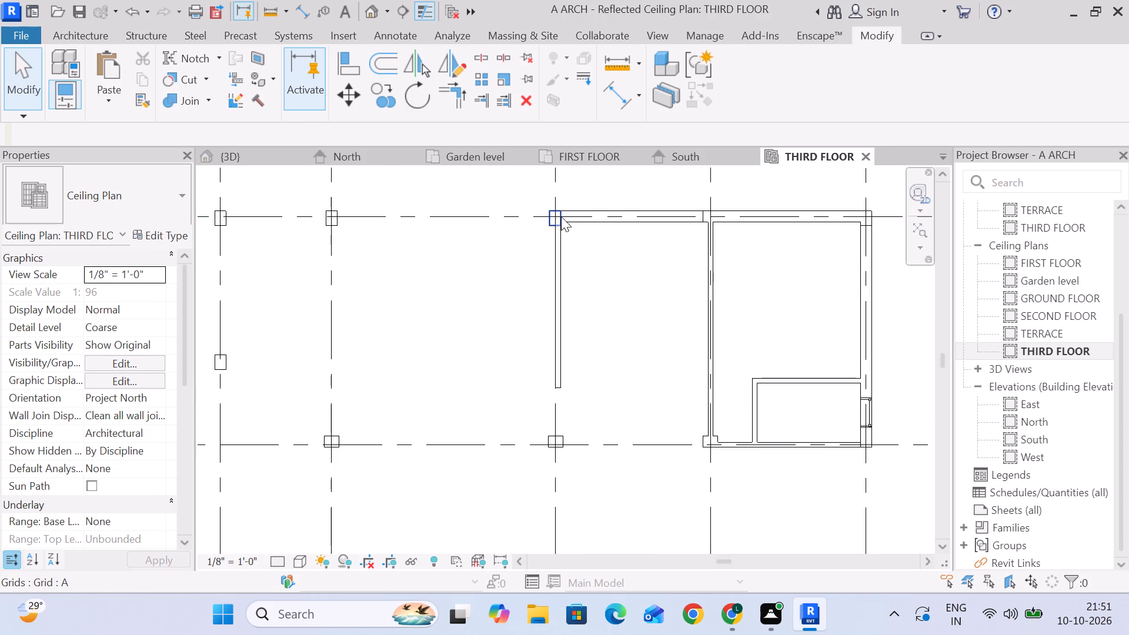
{"action": "middle_click_drag", "start_coordinate": [617, 265], "coordinate": [566, 252]}
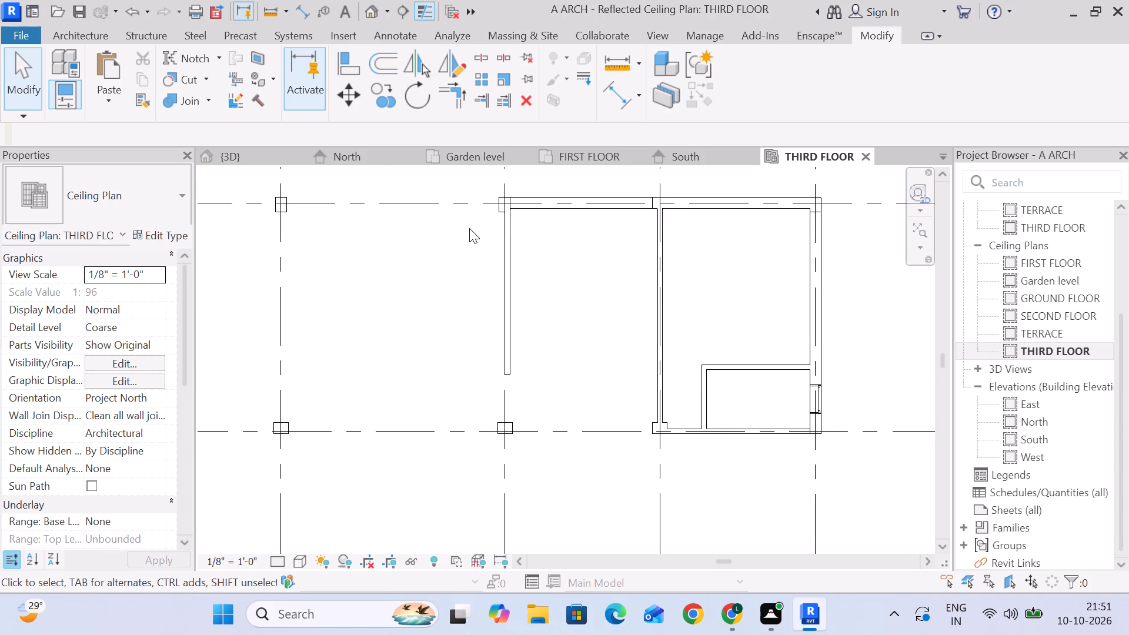
{"action": "scroll", "coordinate": [630, 276], "scroll_direction": "up", "scroll_amount": 1}
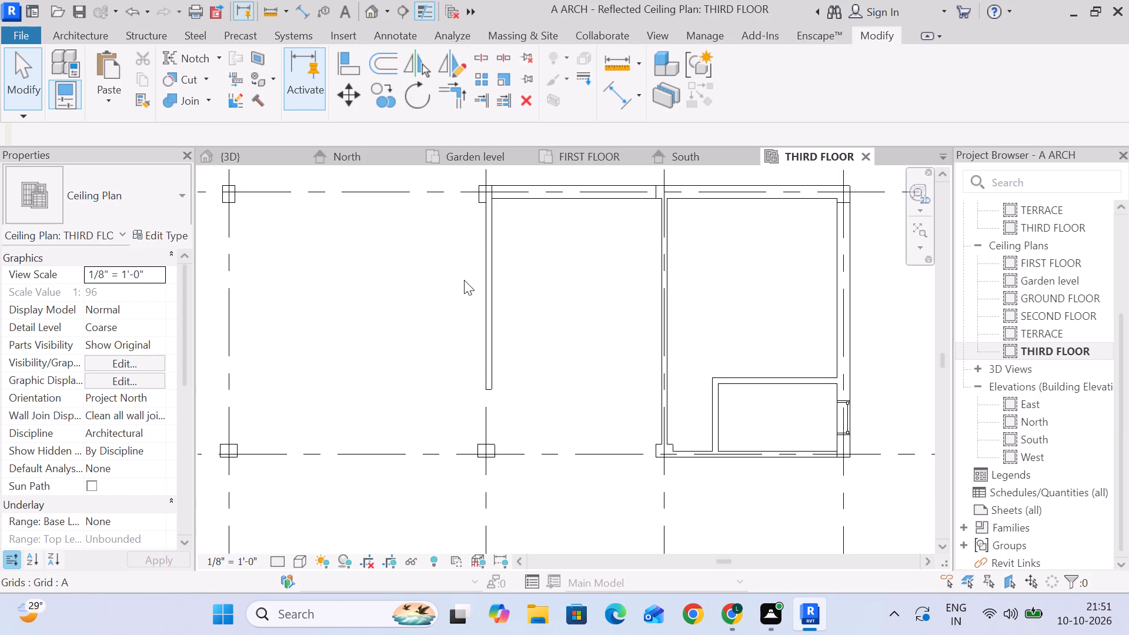
{"action": "middle_click_drag", "start_coordinate": [464, 280], "coordinate": [478, 290]}
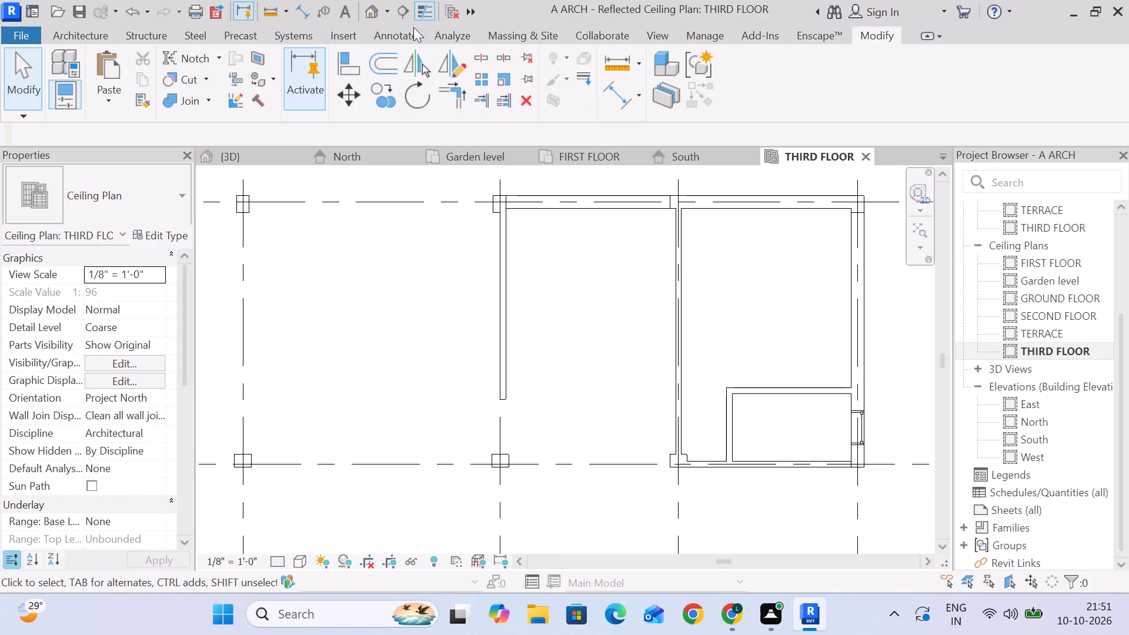
Place an aligned dimension between the facing inner faces of the 4" walls at grids 3 and 2 on THIRD FLOOR.
{"action": "left_click", "coordinate": [405, 32]}
{"action": "left_click", "coordinate": [82, 85]}
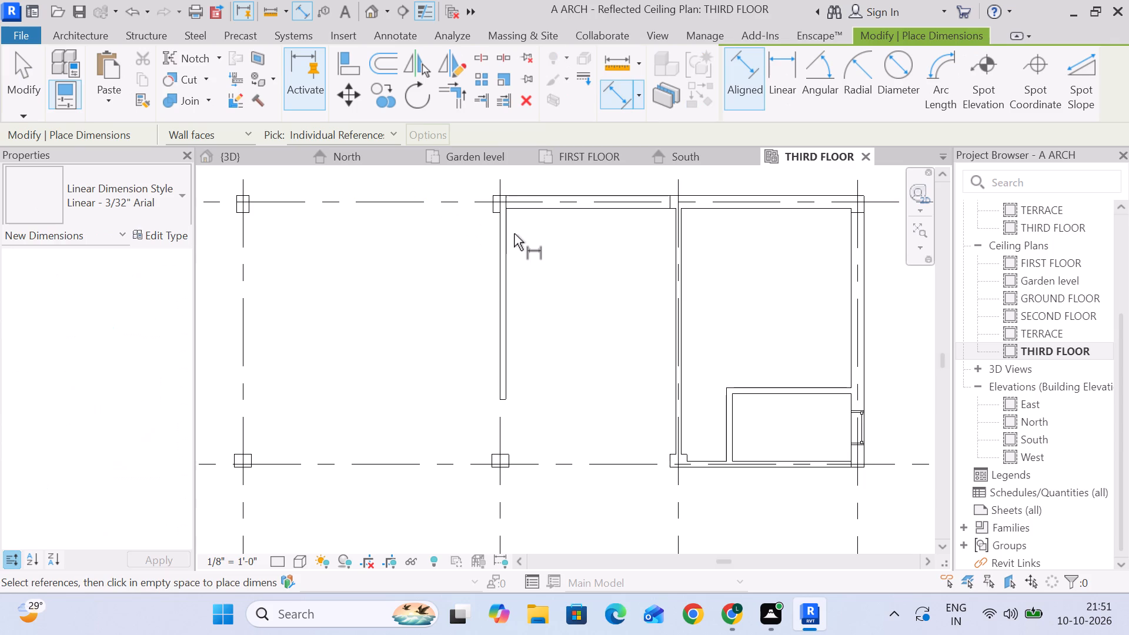
{"action": "left_click", "coordinate": [510, 231]}
{"action": "scroll", "coordinate": [673, 229], "scroll_direction": "up", "scroll_amount": 2}
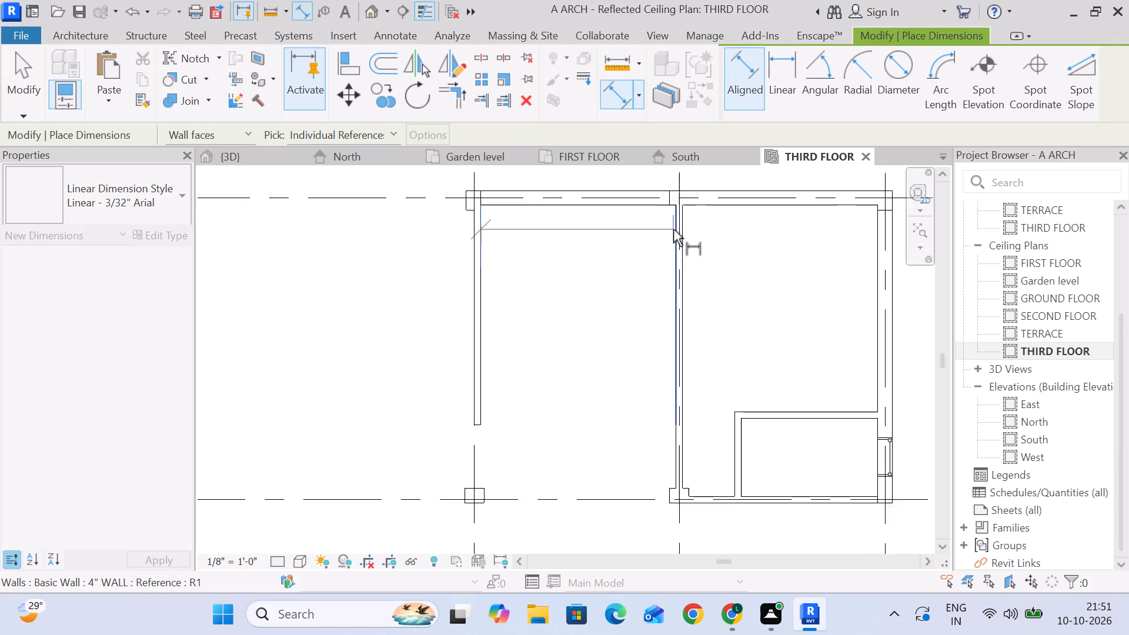
{"action": "scroll", "coordinate": [673, 229], "scroll_direction": "up", "scroll_amount": 4}
{"action": "left_click", "coordinate": [679, 232]}
{"action": "left_click", "coordinate": [543, 258]}
{"action": "scroll", "coordinate": [559, 276], "scroll_direction": "down", "scroll_amount": 2}
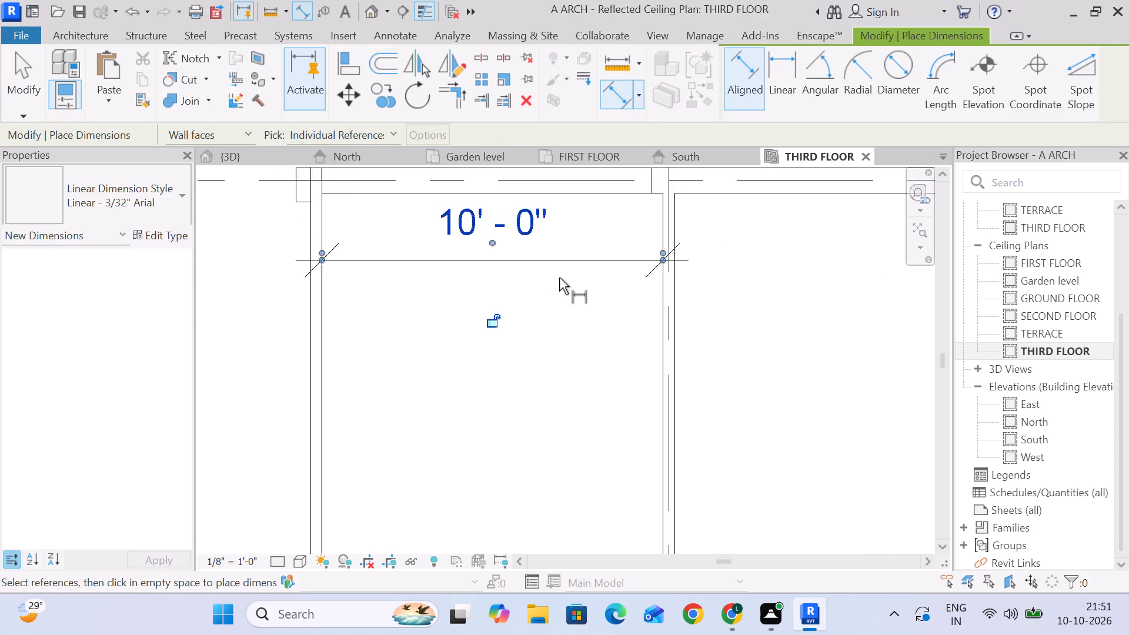
{"action": "scroll", "coordinate": [559, 278], "scroll_direction": "down", "scroll_amount": 3}
{"action": "middle_click_drag", "start_coordinate": [559, 281], "coordinate": [579, 295]}
{"action": "left_click", "coordinate": [24, 73]}
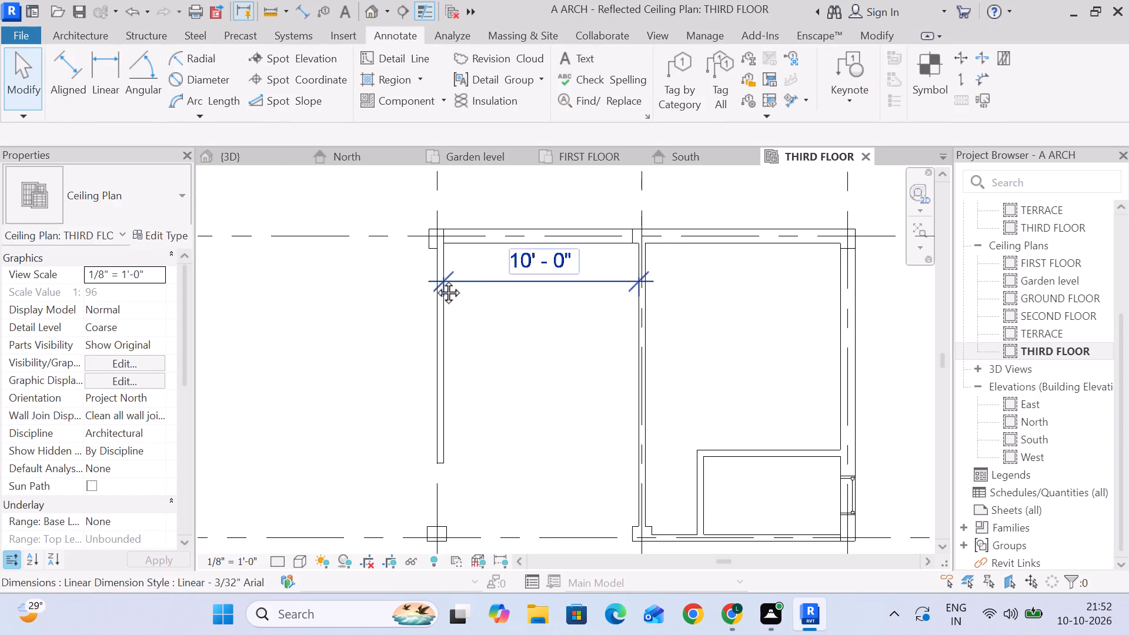
Set up a new architectural wall of type 9" WALL on THIRD FLOOR, with its location line set to Wall Centerline.
{"action": "middle_click_drag", "start_coordinate": [435, 279], "coordinate": [478, 256]}
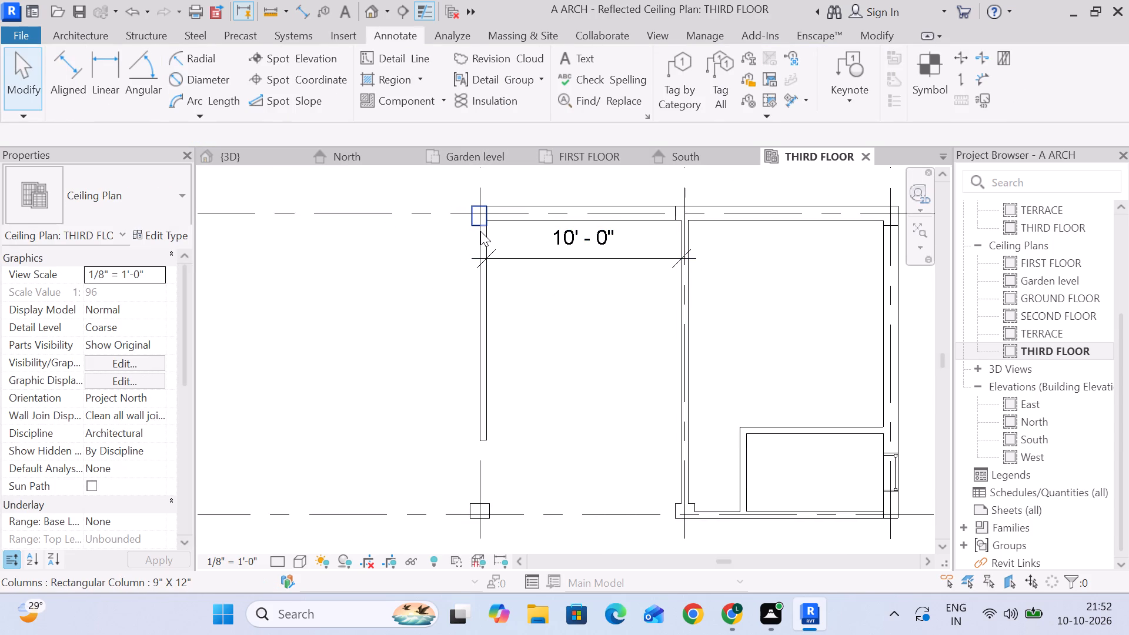
{"action": "left_click", "coordinate": [93, 36]}
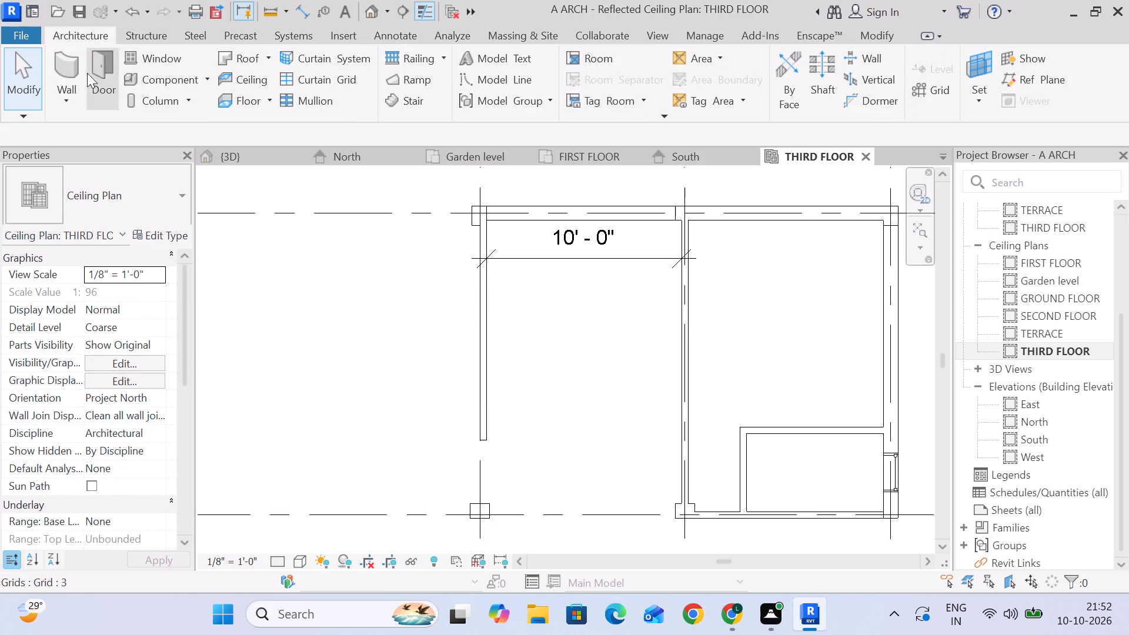
{"action": "left_click", "coordinate": [76, 90]}
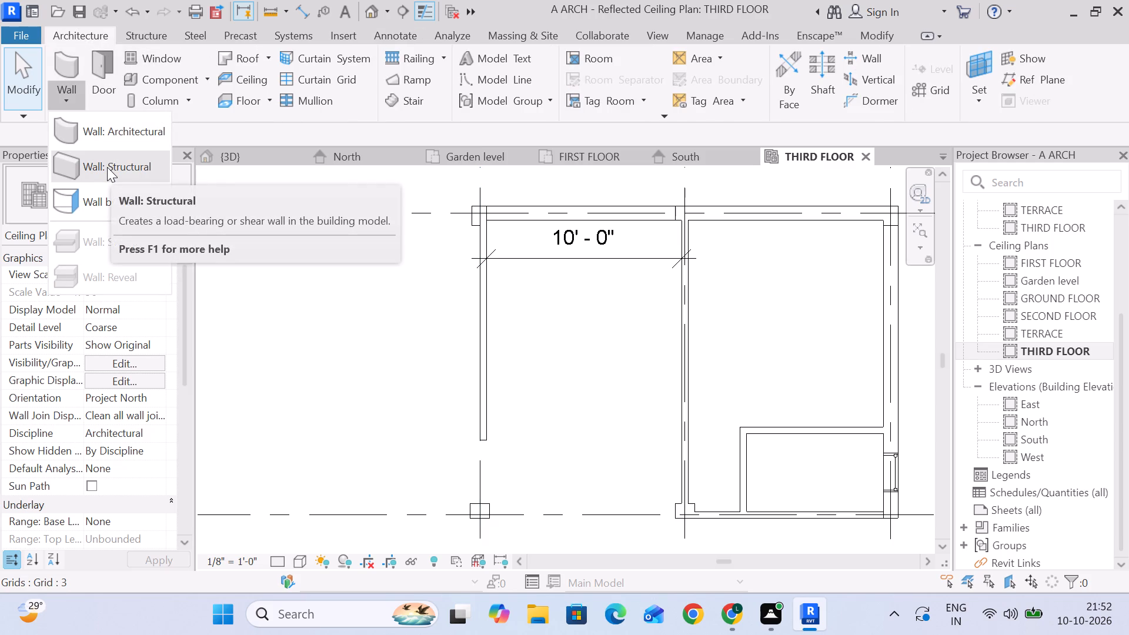
{"action": "left_click", "coordinate": [112, 136]}
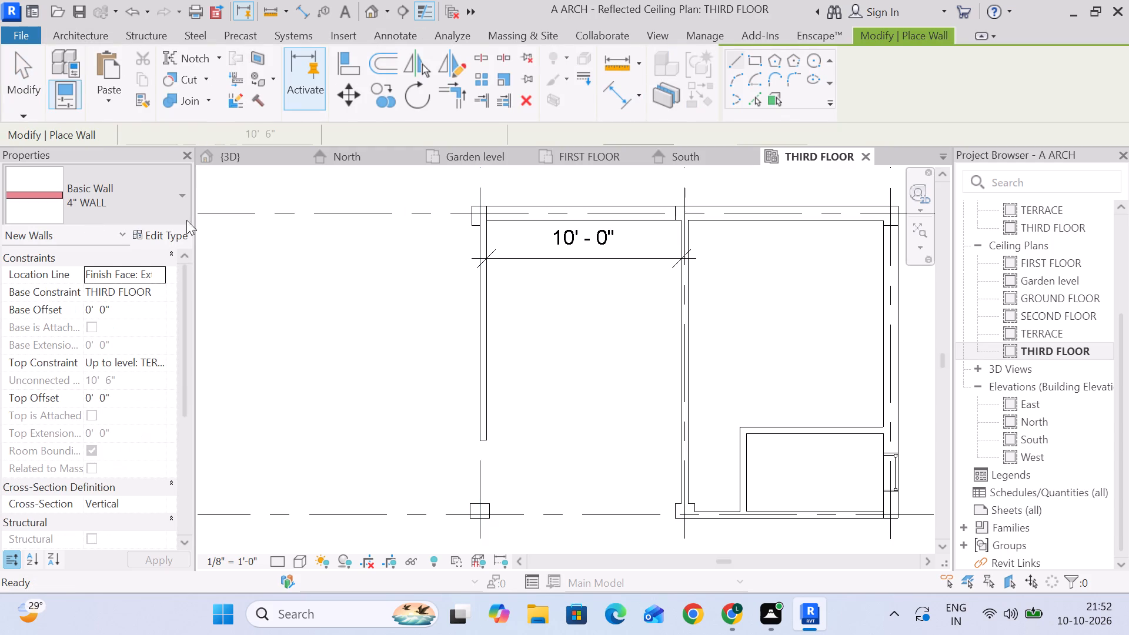
{"action": "left_click", "coordinate": [105, 189]}
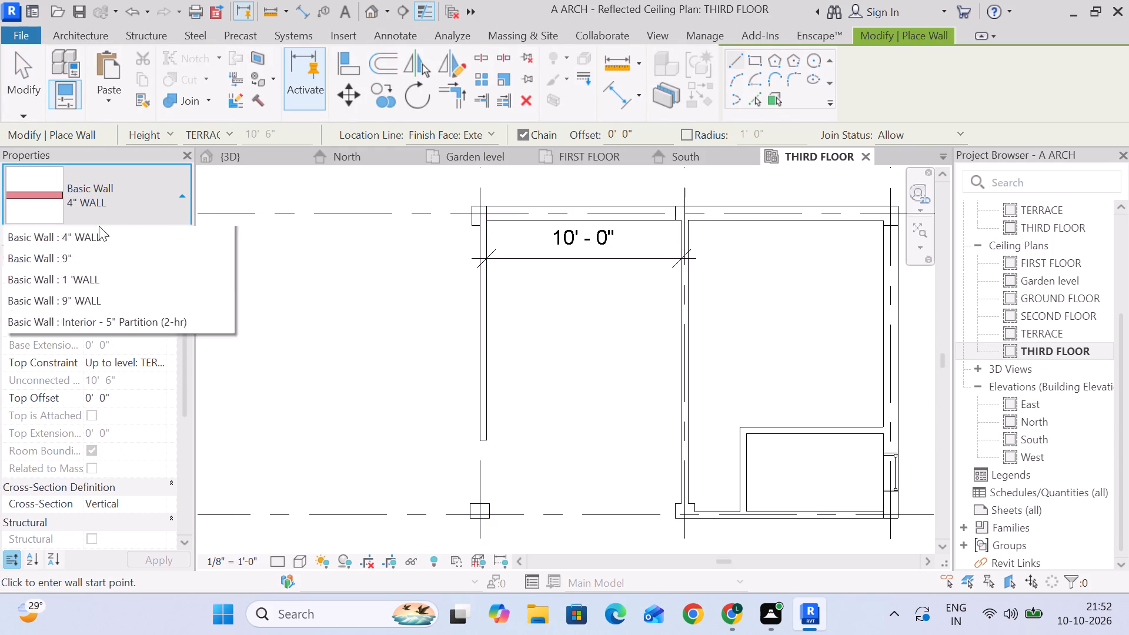
{"action": "scroll", "coordinate": [86, 269], "scroll_direction": "up", "scroll_amount": 4}
{"action": "left_click", "coordinate": [69, 359]}
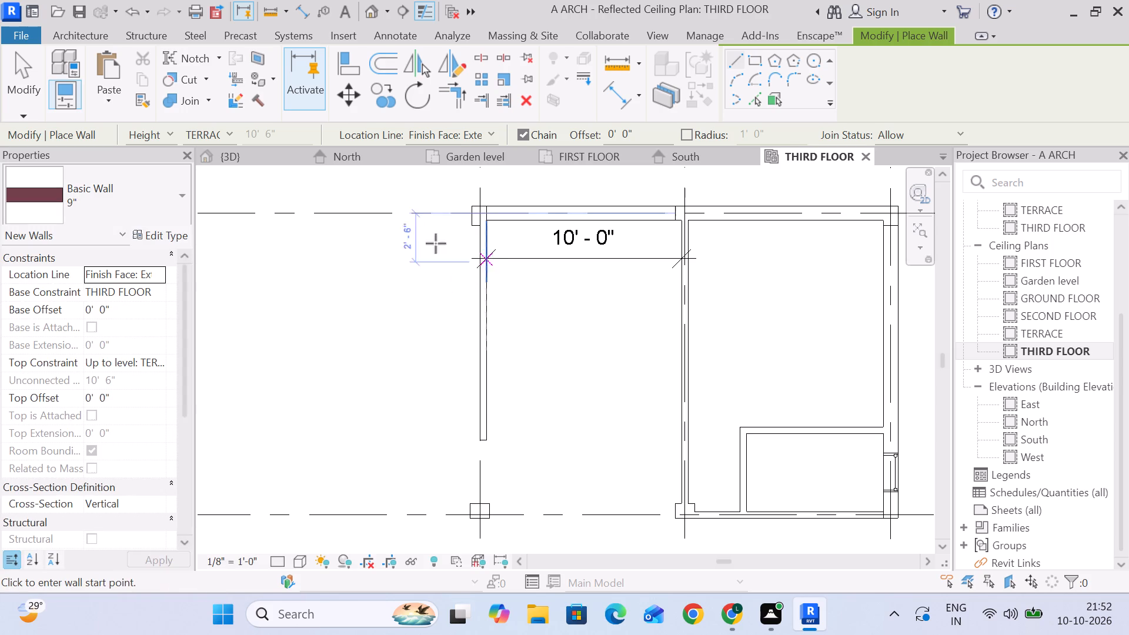
{"action": "left_click", "coordinate": [91, 192]}
{"action": "scroll", "coordinate": [61, 327], "scroll_direction": "up", "scroll_amount": 3}
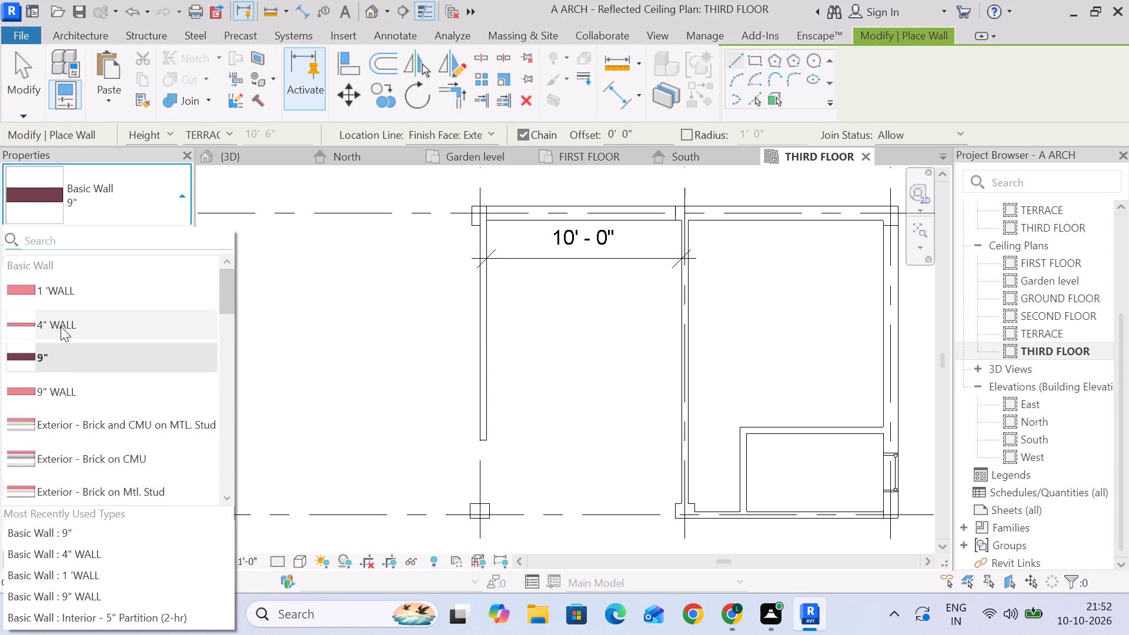
{"action": "left_click", "coordinate": [66, 387]}
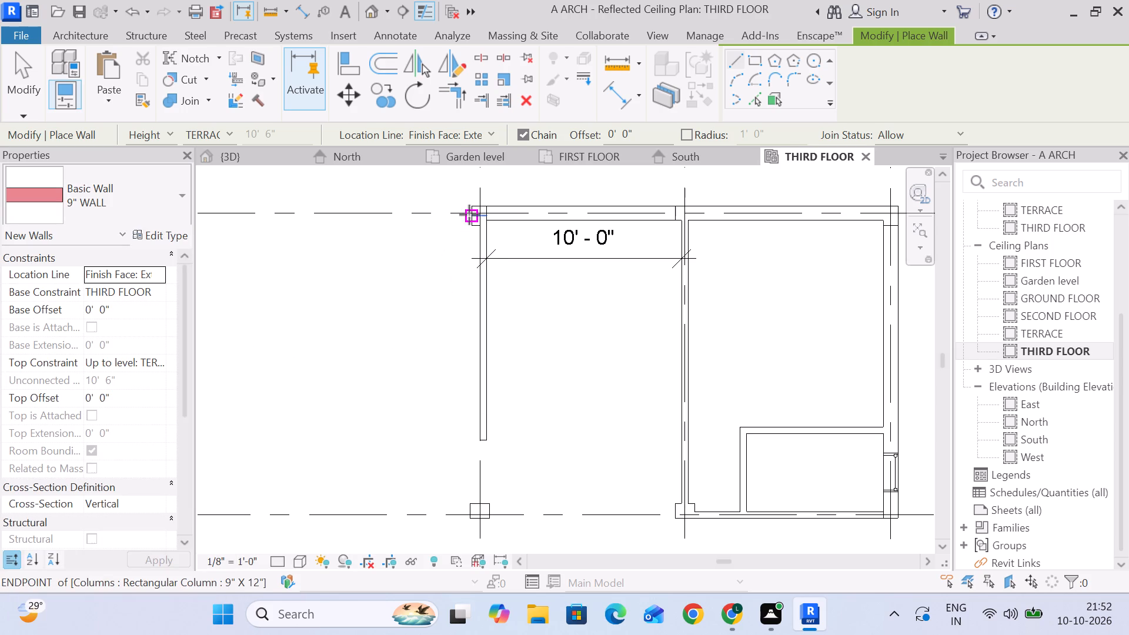
{"action": "scroll", "coordinate": [471, 214], "scroll_direction": "up", "scroll_amount": 6}
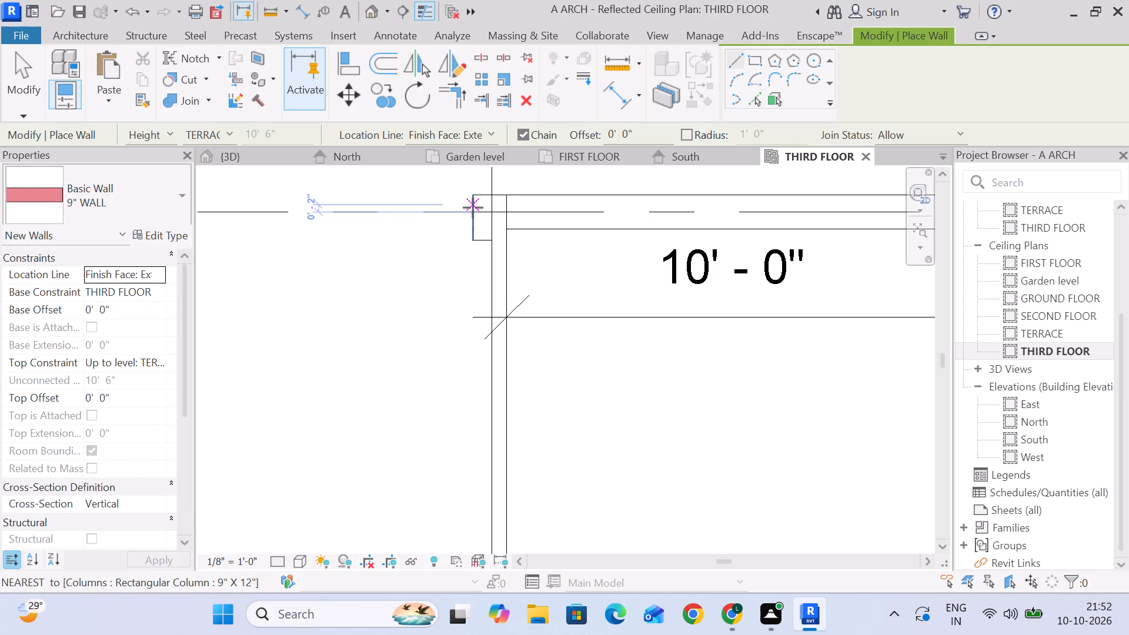
{"action": "left_click", "coordinate": [473, 217]}
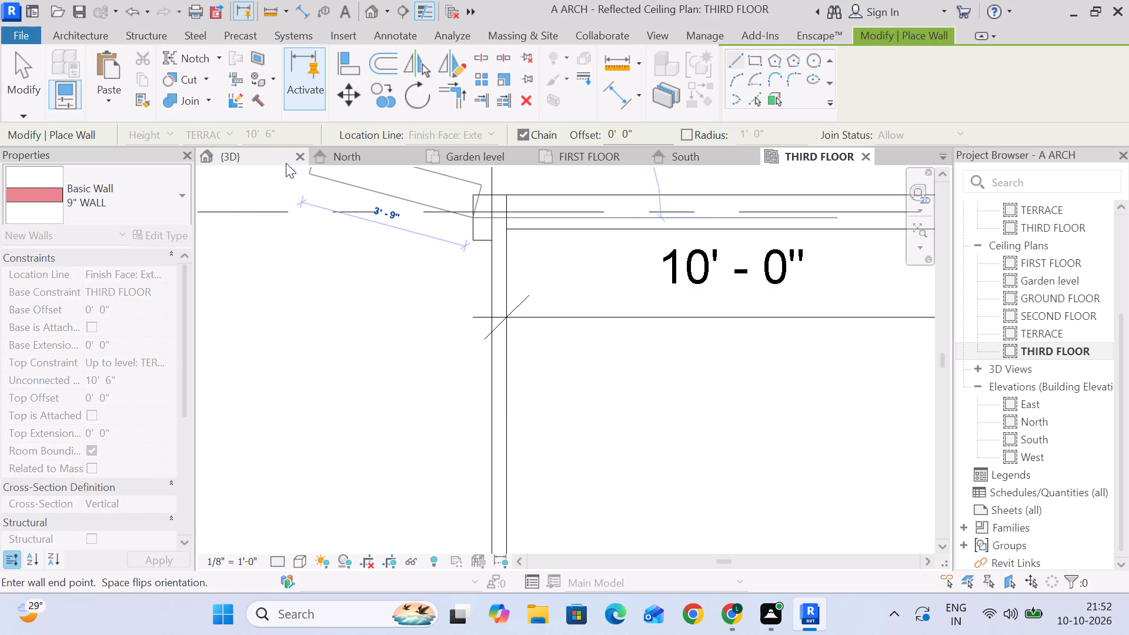
{"action": "key", "text": "Escape"}
{"action": "left_click", "coordinate": [434, 134]}
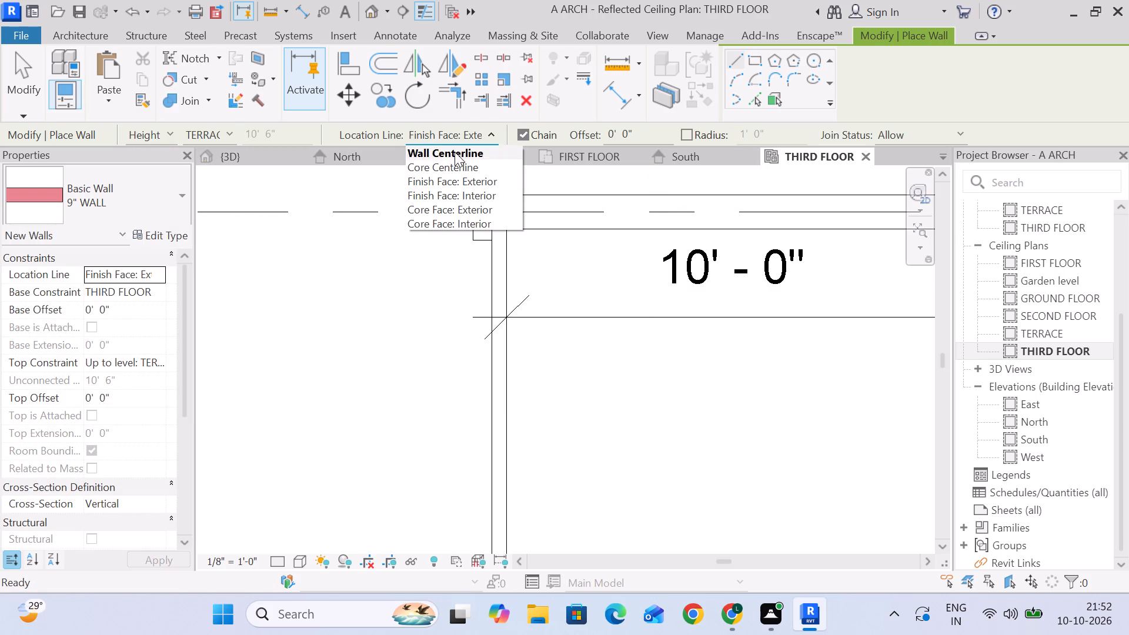
{"action": "left_click", "coordinate": [455, 152]}
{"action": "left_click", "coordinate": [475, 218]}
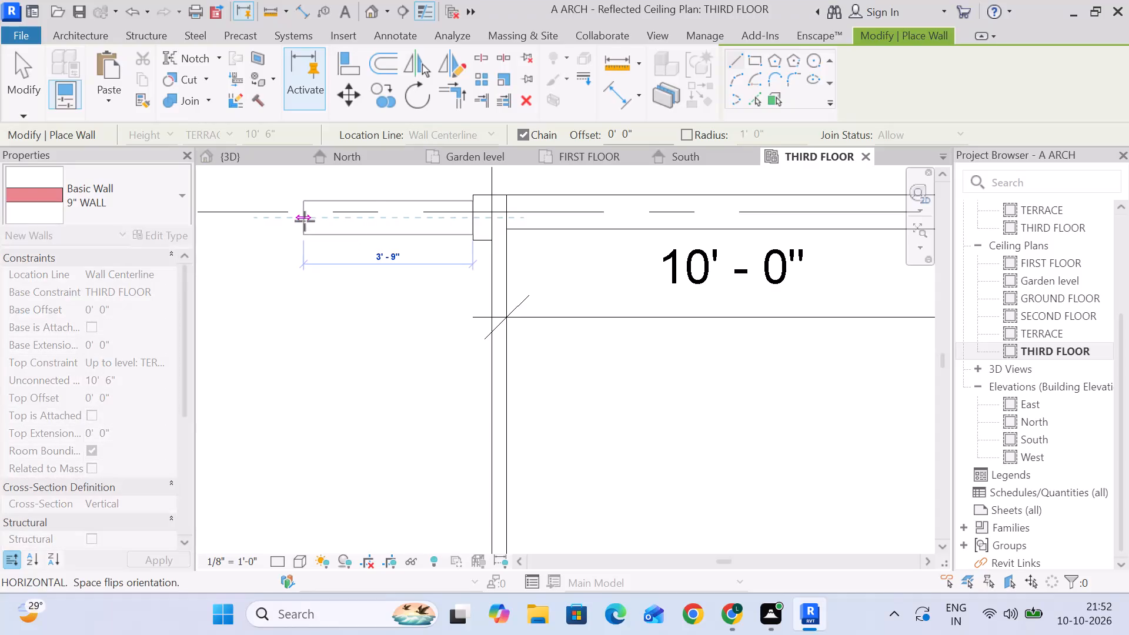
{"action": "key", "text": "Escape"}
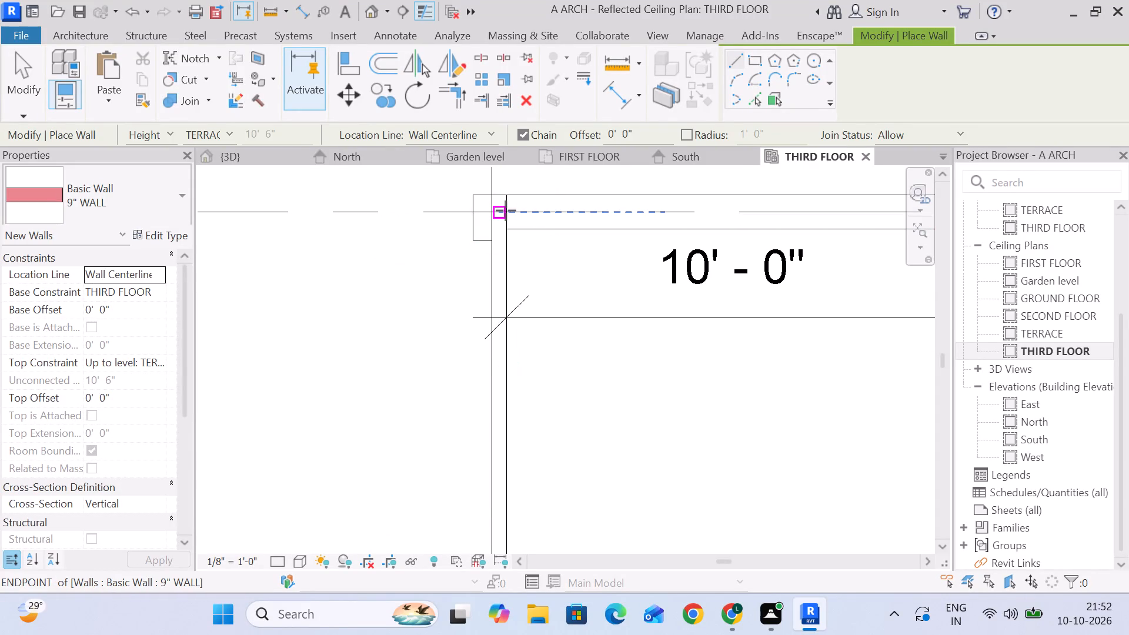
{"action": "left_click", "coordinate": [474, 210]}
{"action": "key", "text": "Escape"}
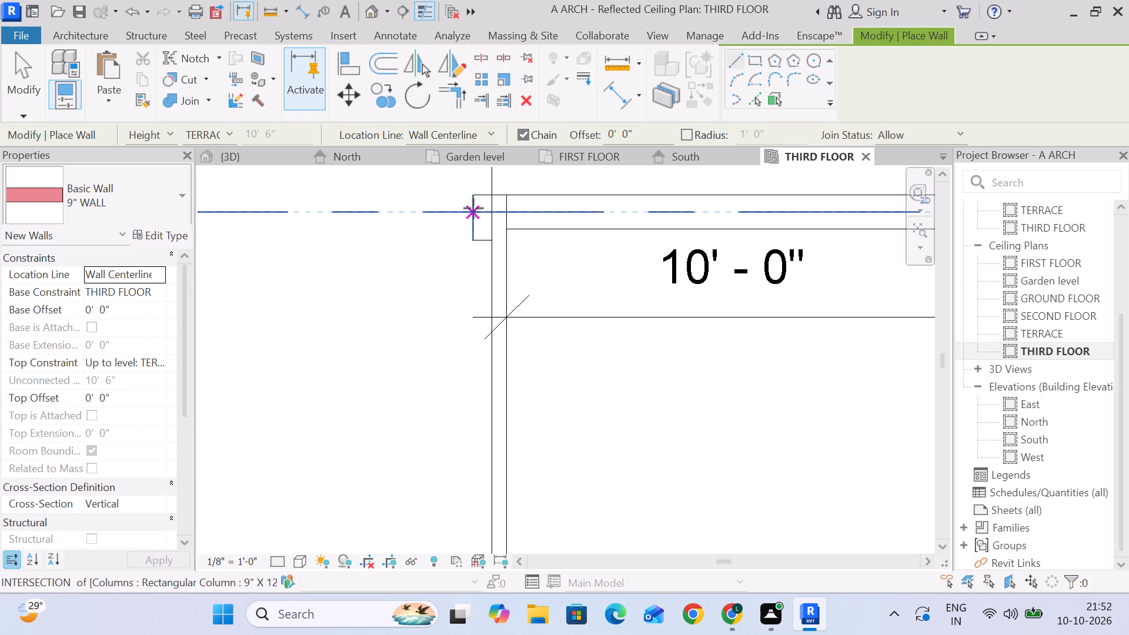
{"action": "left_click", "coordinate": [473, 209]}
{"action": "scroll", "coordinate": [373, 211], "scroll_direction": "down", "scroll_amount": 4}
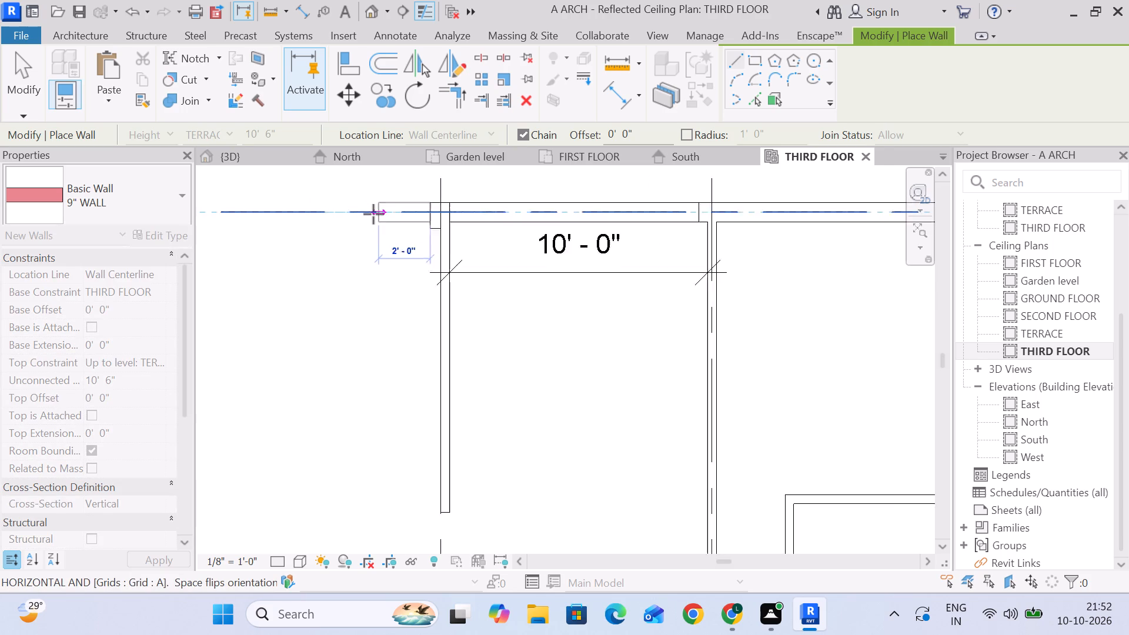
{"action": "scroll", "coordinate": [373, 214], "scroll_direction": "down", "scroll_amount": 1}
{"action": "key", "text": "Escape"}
Draw the 9" WALL about 6'-0" along grid A, from its intersection with grid 3 away from grid 2.
{"action": "scroll", "coordinate": [444, 213], "scroll_direction": "up", "scroll_amount": 5}
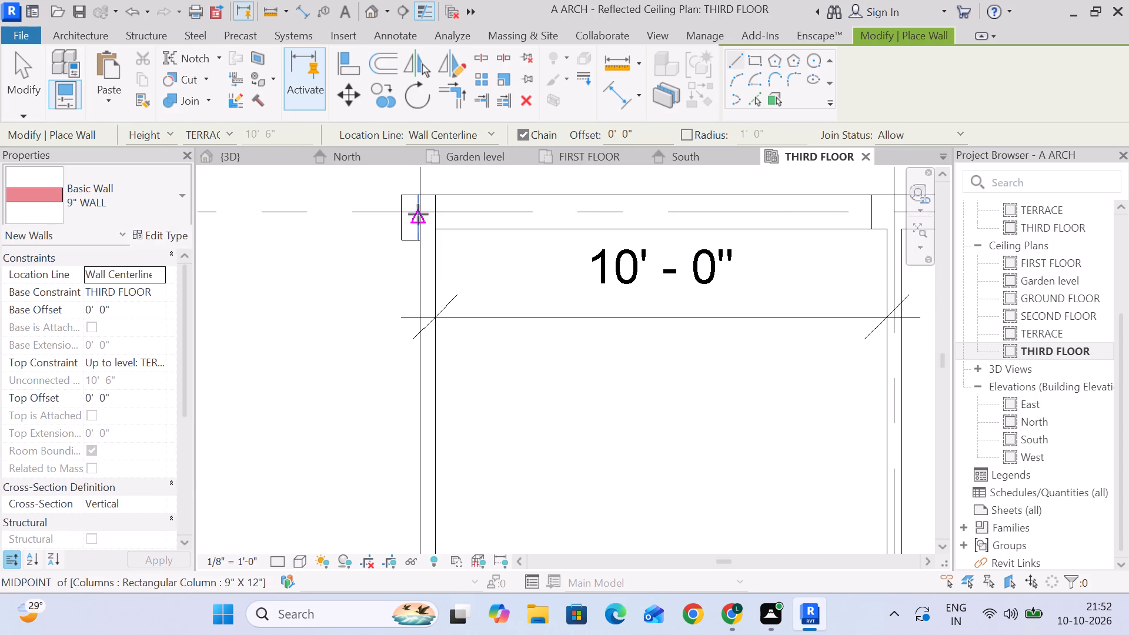
{"action": "scroll", "coordinate": [419, 210], "scroll_direction": "up", "scroll_amount": 4}
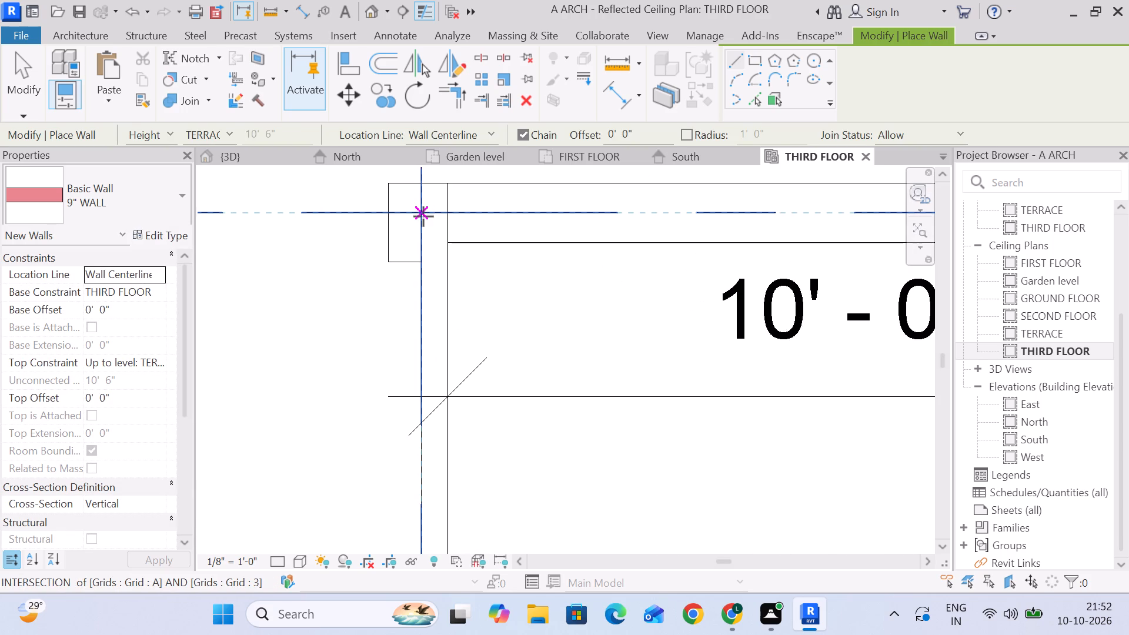
{"action": "left_click", "coordinate": [425, 210]}
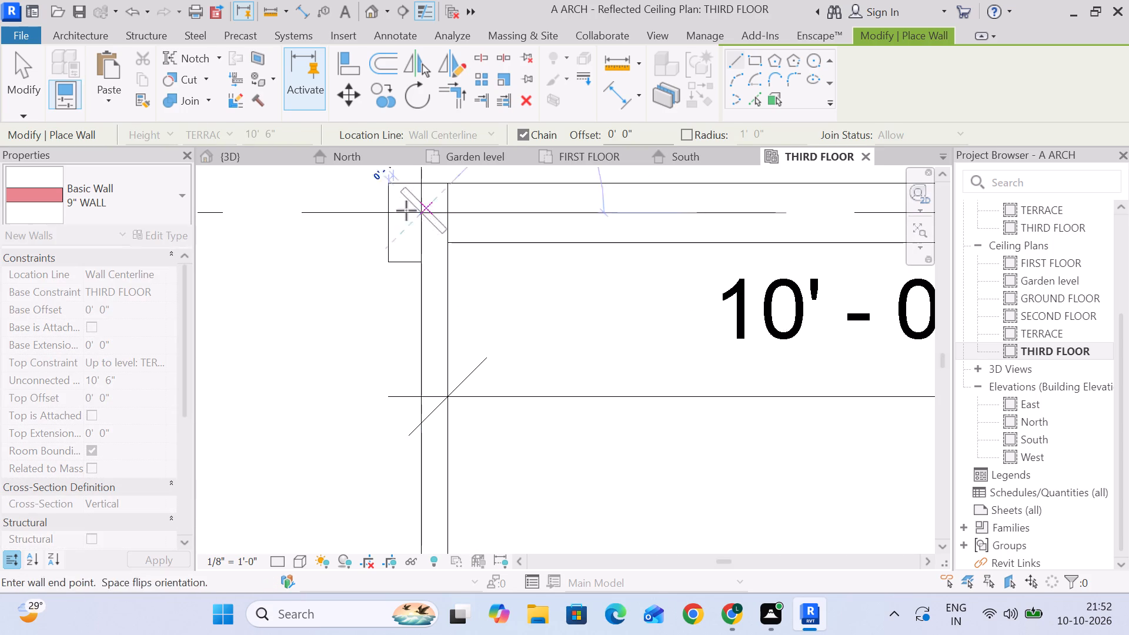
{"action": "scroll", "coordinate": [325, 209], "scroll_direction": "down", "scroll_amount": 4}
{"action": "middle_click_drag", "start_coordinate": [326, 211], "coordinate": [590, 230]}
{"action": "scroll", "coordinate": [581, 226], "scroll_direction": "down", "scroll_amount": 4}
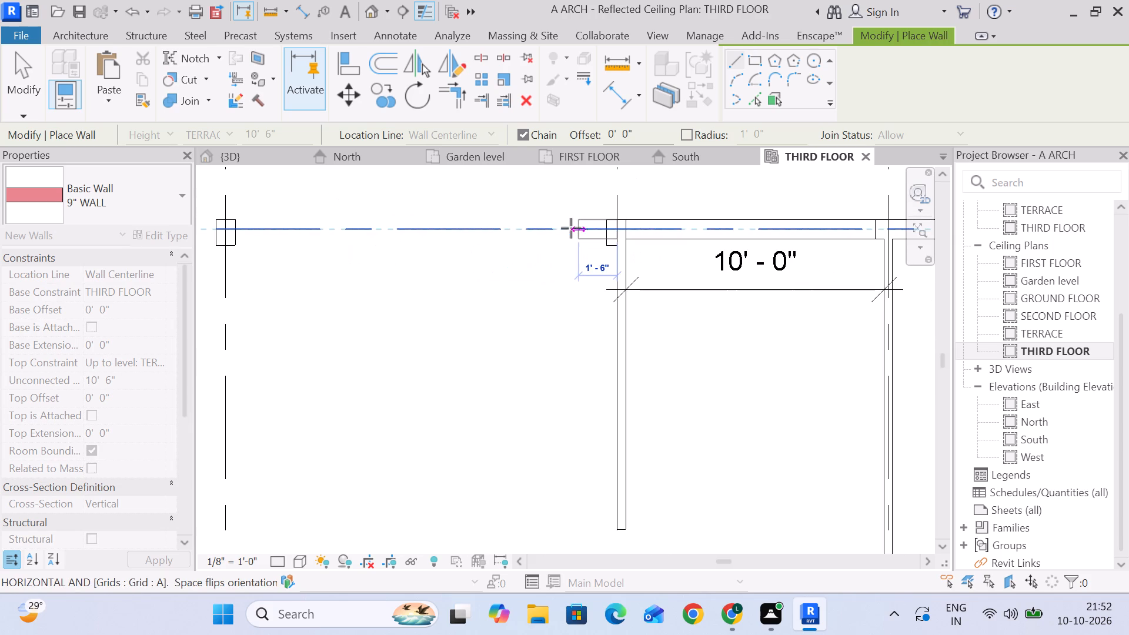
{"action": "left_click", "coordinate": [465, 226]}
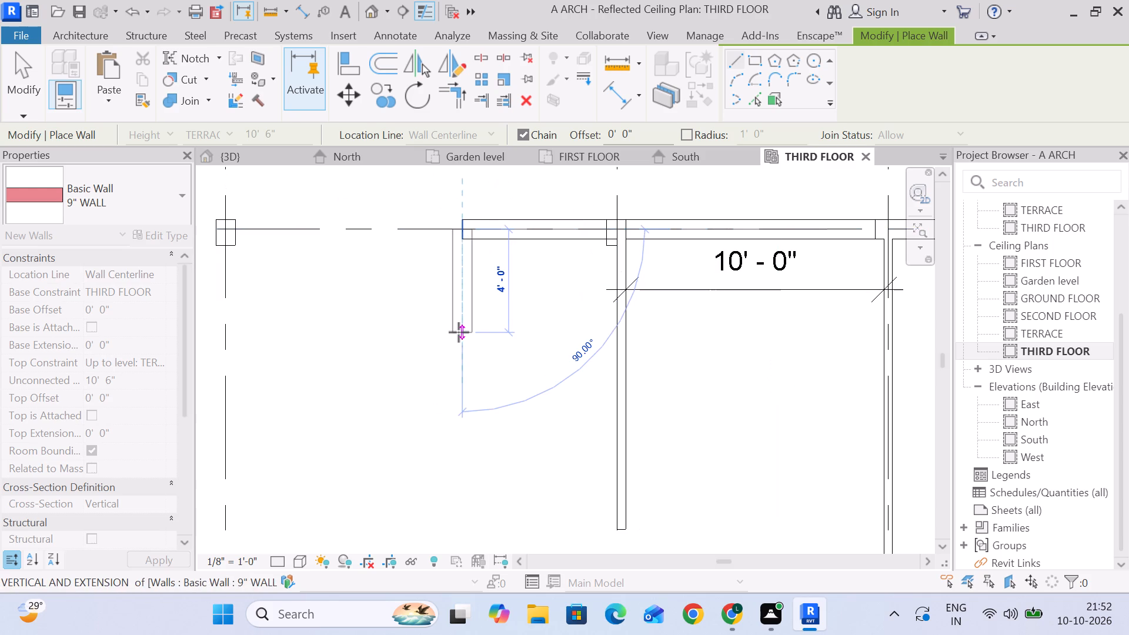
{"action": "key", "text": "Escape"}
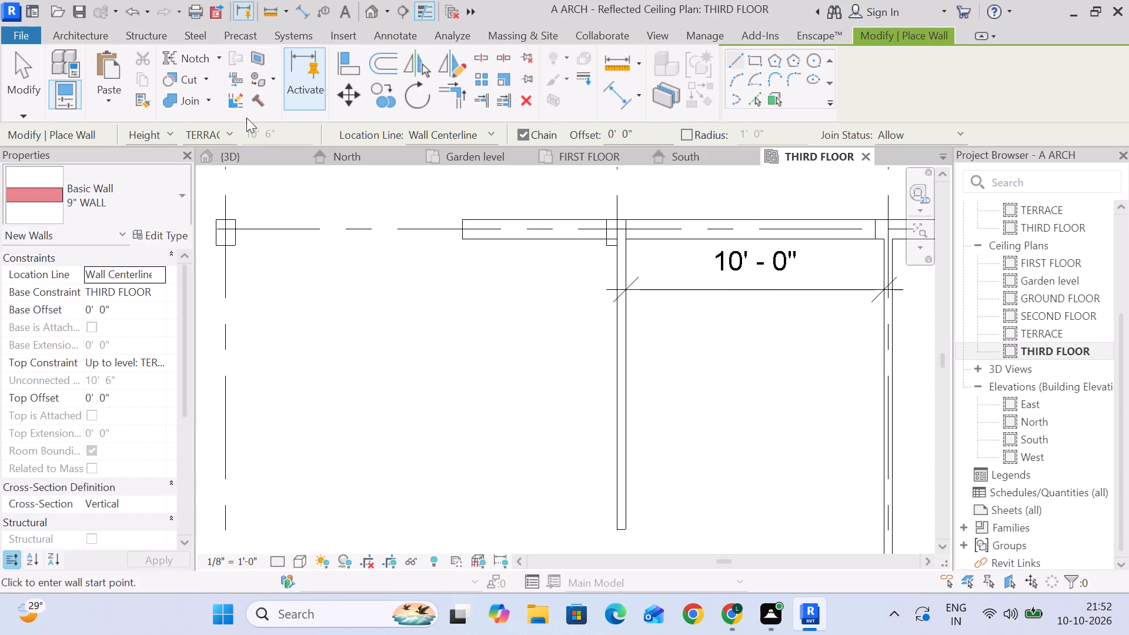
Draw 4" WALL segments from the 9" wall's free end, about 11'-7 1/2" parallel to grid 3 and 6'-2" across to the grid 3 wall's end.
{"action": "left_click", "coordinate": [81, 200]}
{"action": "scroll", "coordinate": [98, 243], "scroll_direction": "up", "scroll_amount": 3}
{"action": "scroll", "coordinate": [96, 320], "scroll_direction": "up", "scroll_amount": 4}
{"action": "left_click", "coordinate": [97, 326]}
{"action": "scroll", "coordinate": [465, 228], "scroll_direction": "up", "scroll_amount": 4}
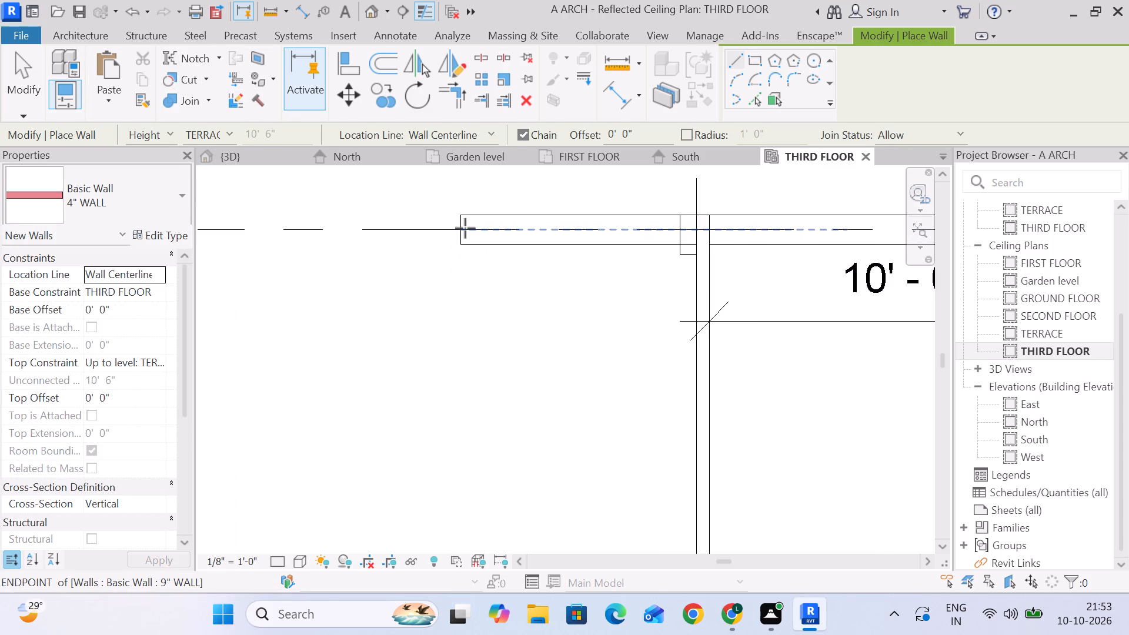
{"action": "left_click", "coordinate": [461, 228]}
{"action": "scroll", "coordinate": [462, 375], "scroll_direction": "down", "scroll_amount": 7}
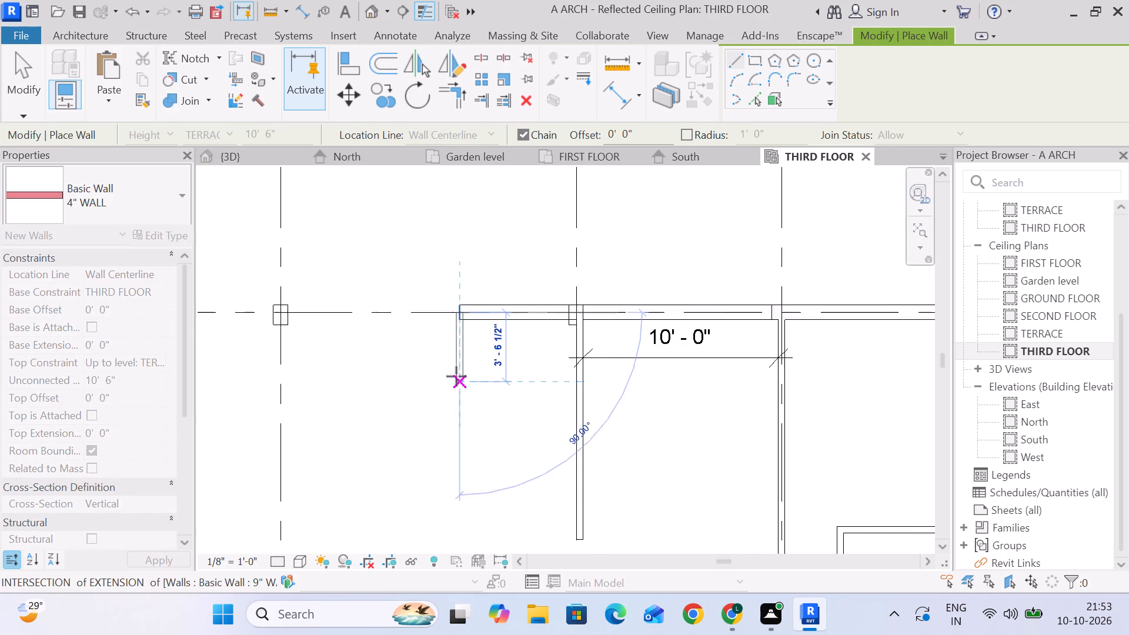
{"action": "middle_click_drag", "start_coordinate": [456, 376], "coordinate": [433, 293]}
{"action": "middle_click_drag", "start_coordinate": [441, 425], "coordinate": [439, 382]}
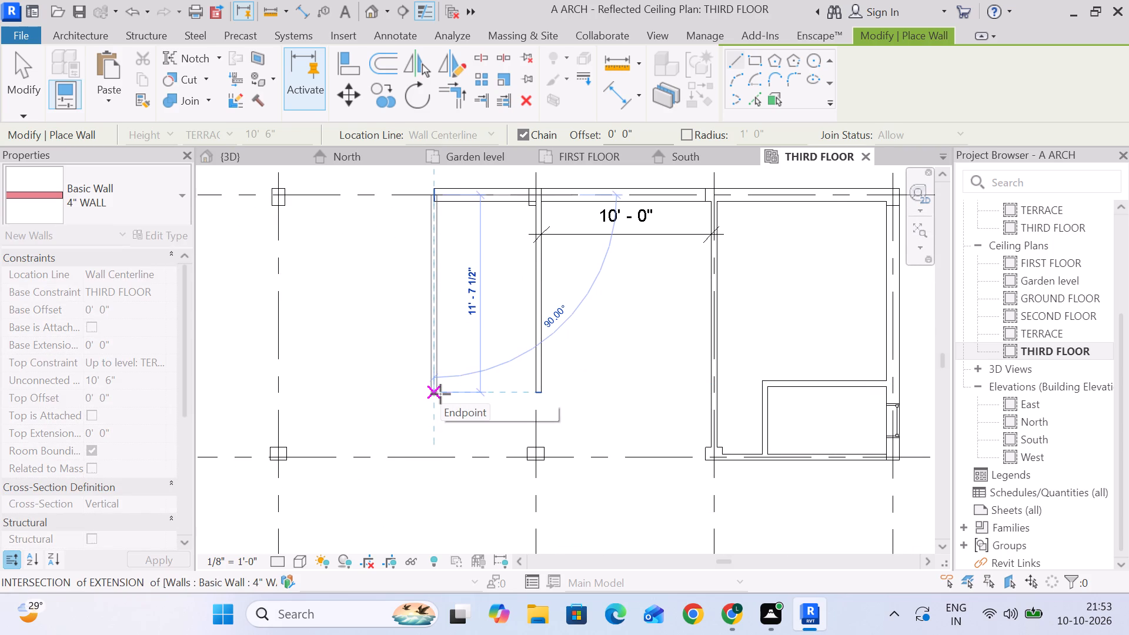
{"action": "left_click", "coordinate": [440, 394]}
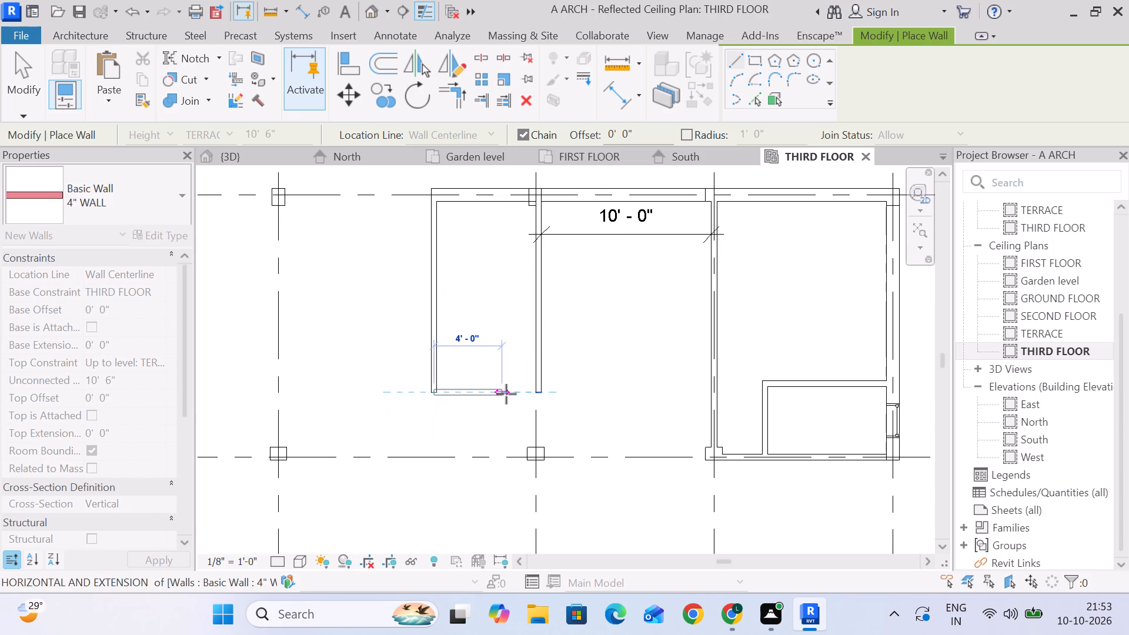
{"action": "scroll", "coordinate": [528, 394], "scroll_direction": "up", "scroll_amount": 4}
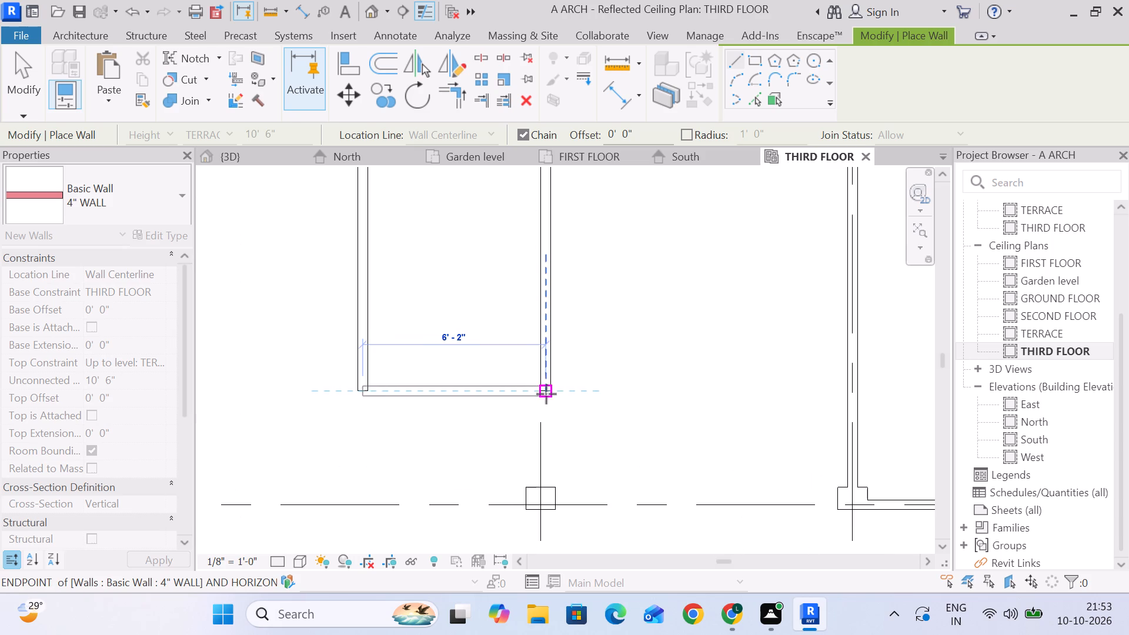
{"action": "left_click", "coordinate": [546, 390]}
{"action": "left_click", "coordinate": [21, 75]}
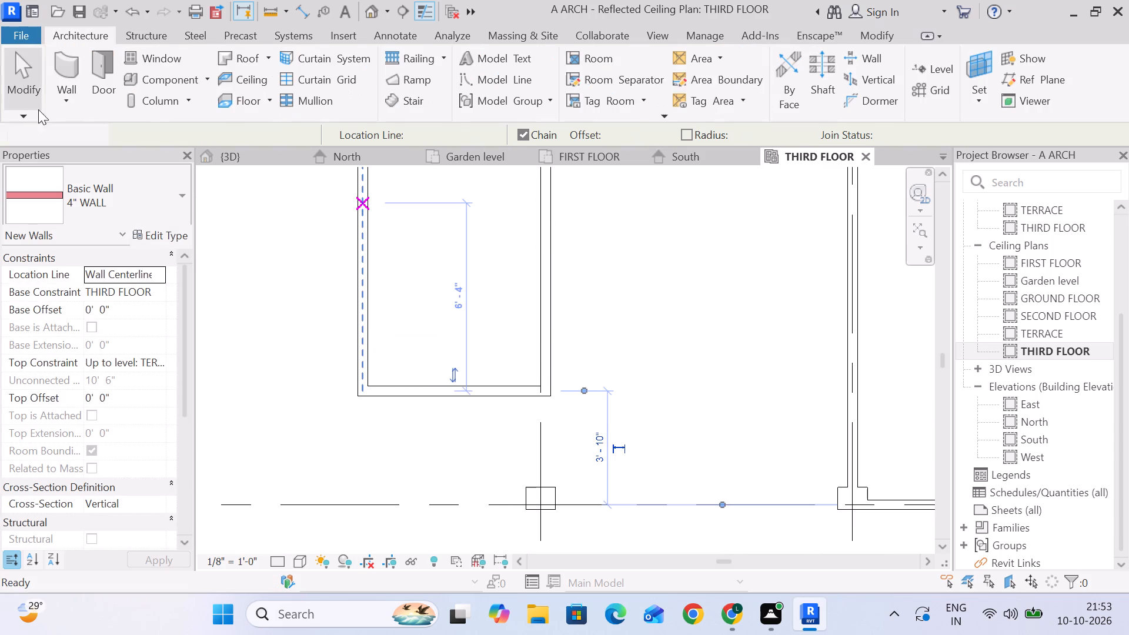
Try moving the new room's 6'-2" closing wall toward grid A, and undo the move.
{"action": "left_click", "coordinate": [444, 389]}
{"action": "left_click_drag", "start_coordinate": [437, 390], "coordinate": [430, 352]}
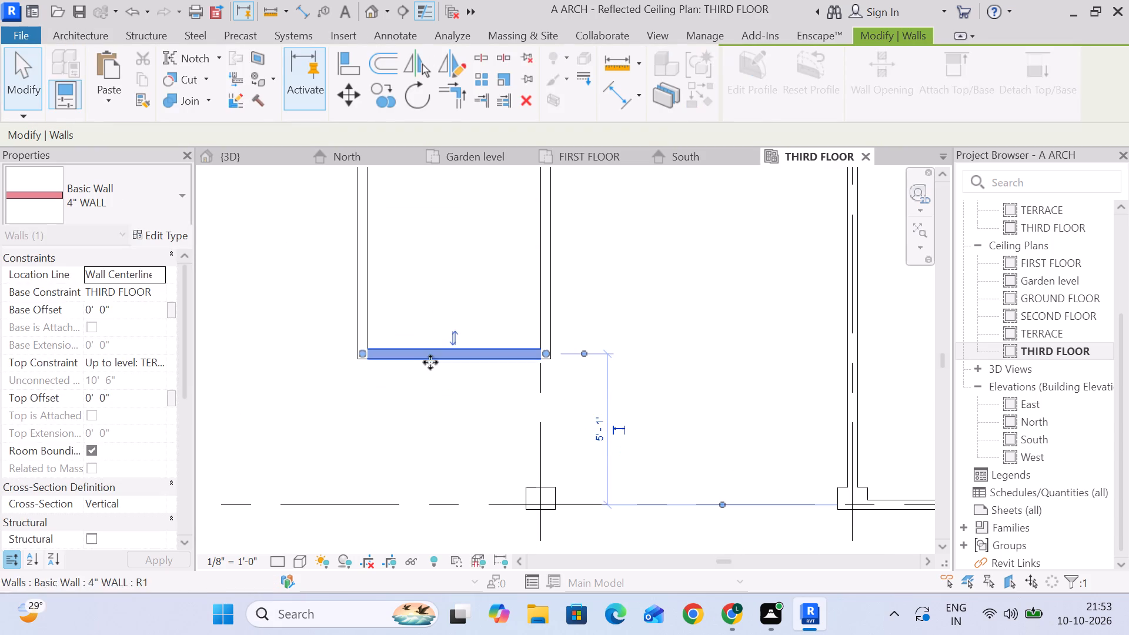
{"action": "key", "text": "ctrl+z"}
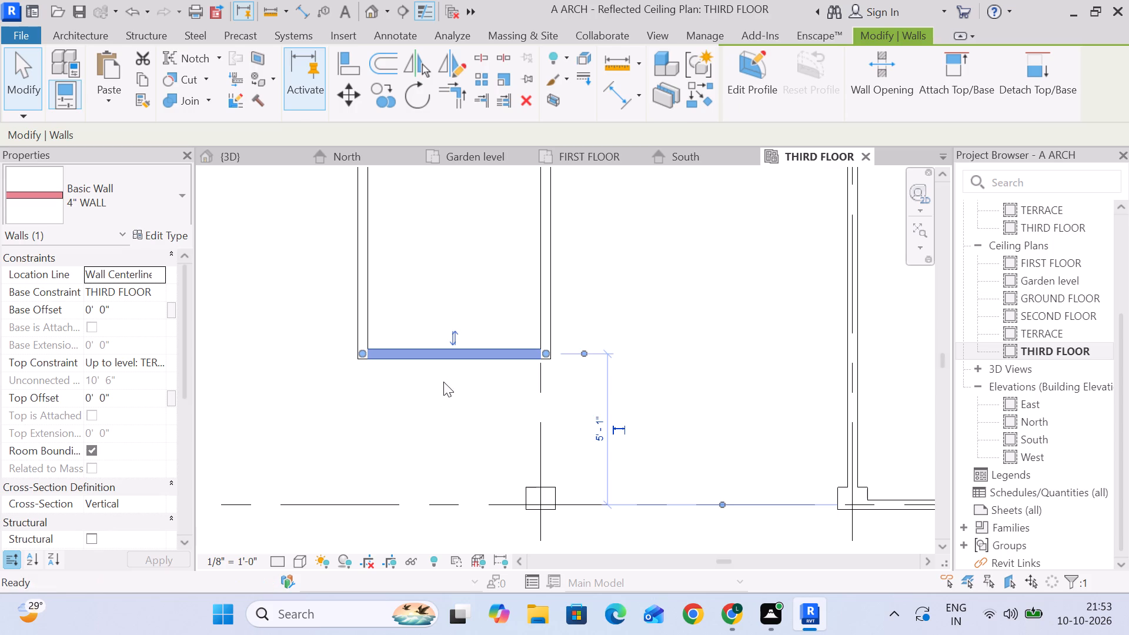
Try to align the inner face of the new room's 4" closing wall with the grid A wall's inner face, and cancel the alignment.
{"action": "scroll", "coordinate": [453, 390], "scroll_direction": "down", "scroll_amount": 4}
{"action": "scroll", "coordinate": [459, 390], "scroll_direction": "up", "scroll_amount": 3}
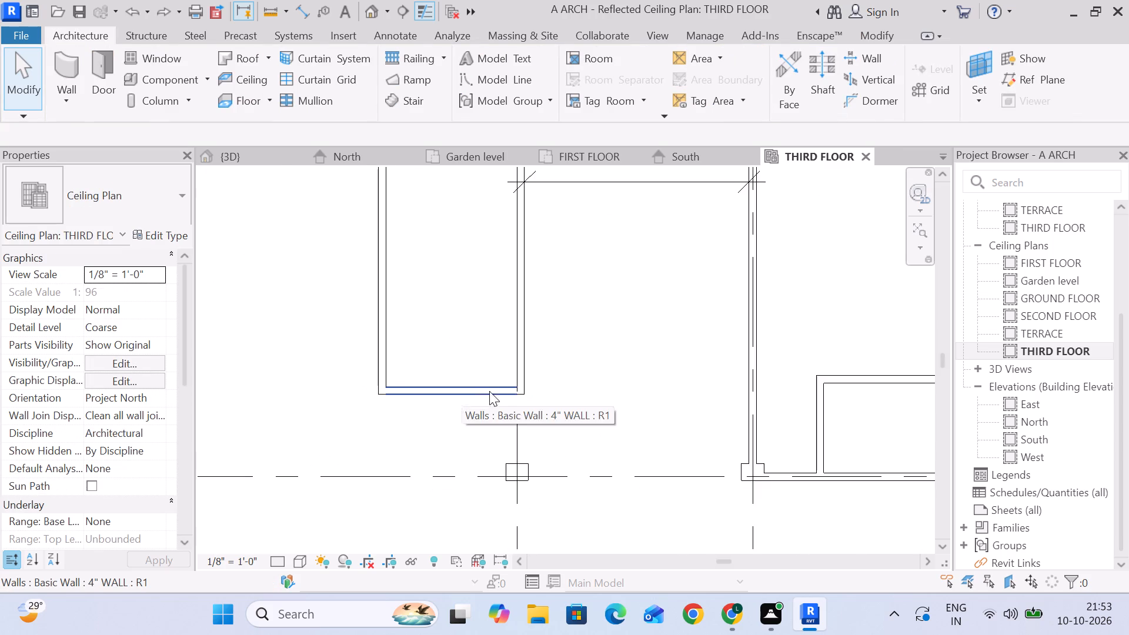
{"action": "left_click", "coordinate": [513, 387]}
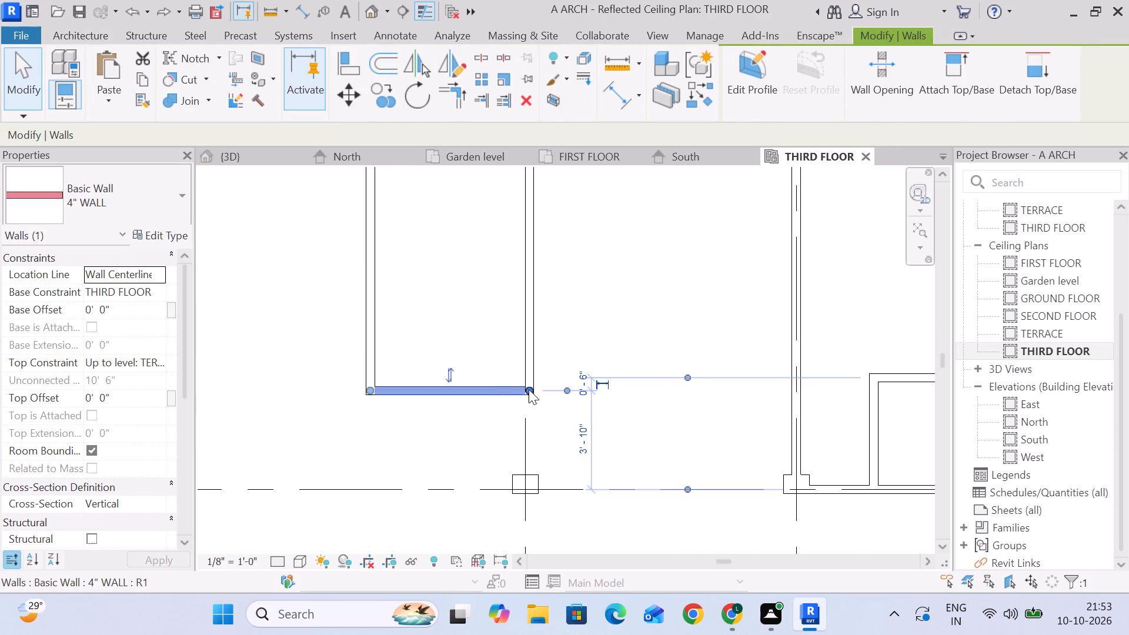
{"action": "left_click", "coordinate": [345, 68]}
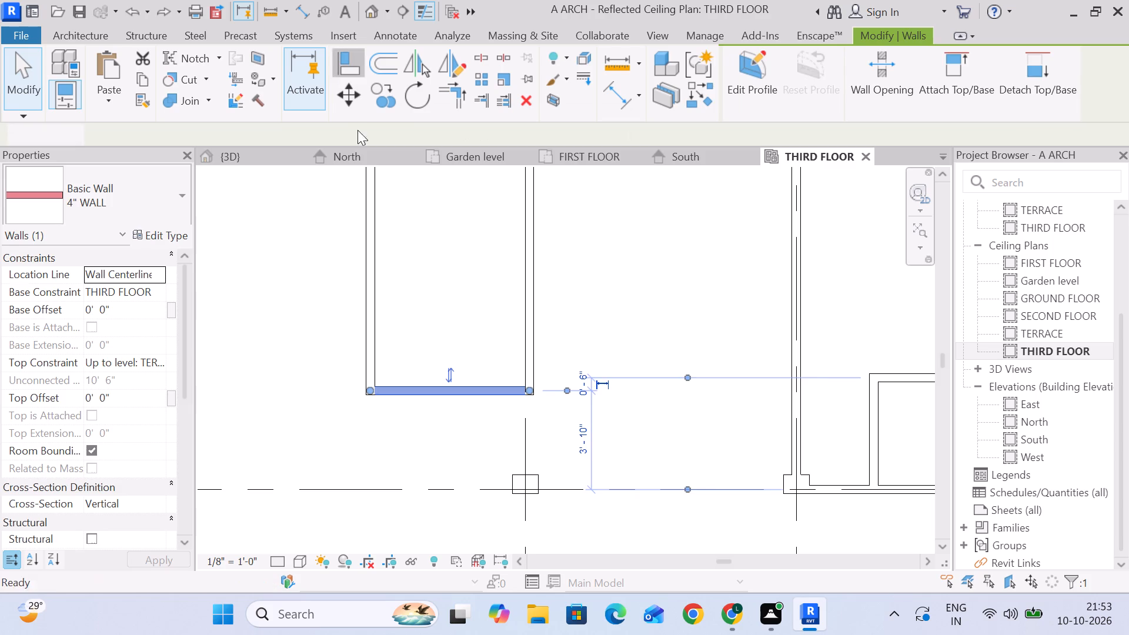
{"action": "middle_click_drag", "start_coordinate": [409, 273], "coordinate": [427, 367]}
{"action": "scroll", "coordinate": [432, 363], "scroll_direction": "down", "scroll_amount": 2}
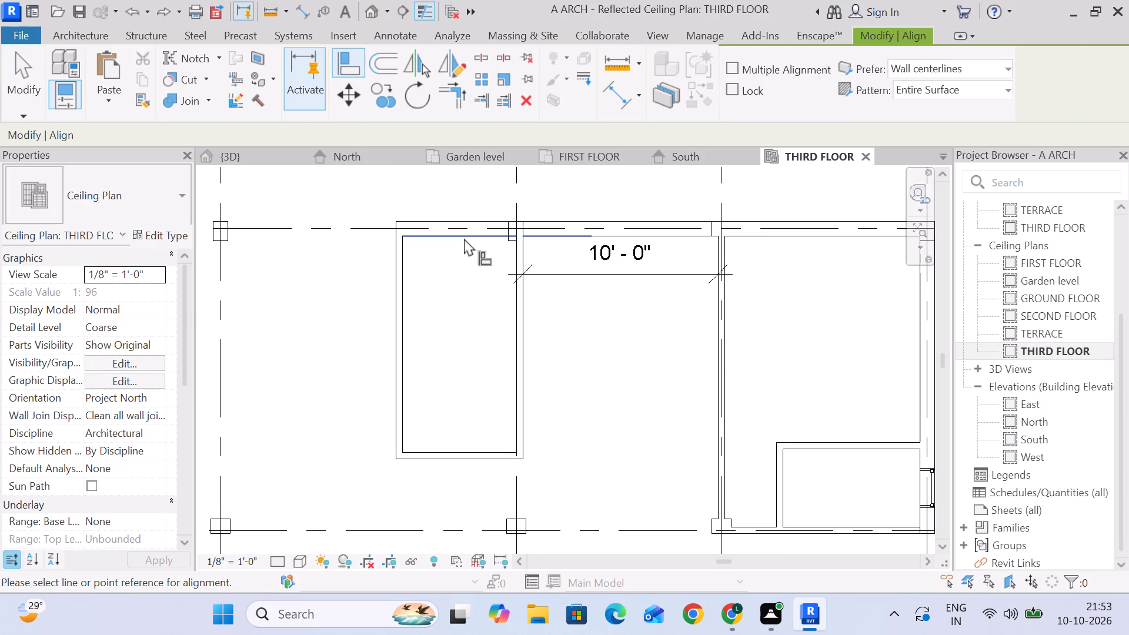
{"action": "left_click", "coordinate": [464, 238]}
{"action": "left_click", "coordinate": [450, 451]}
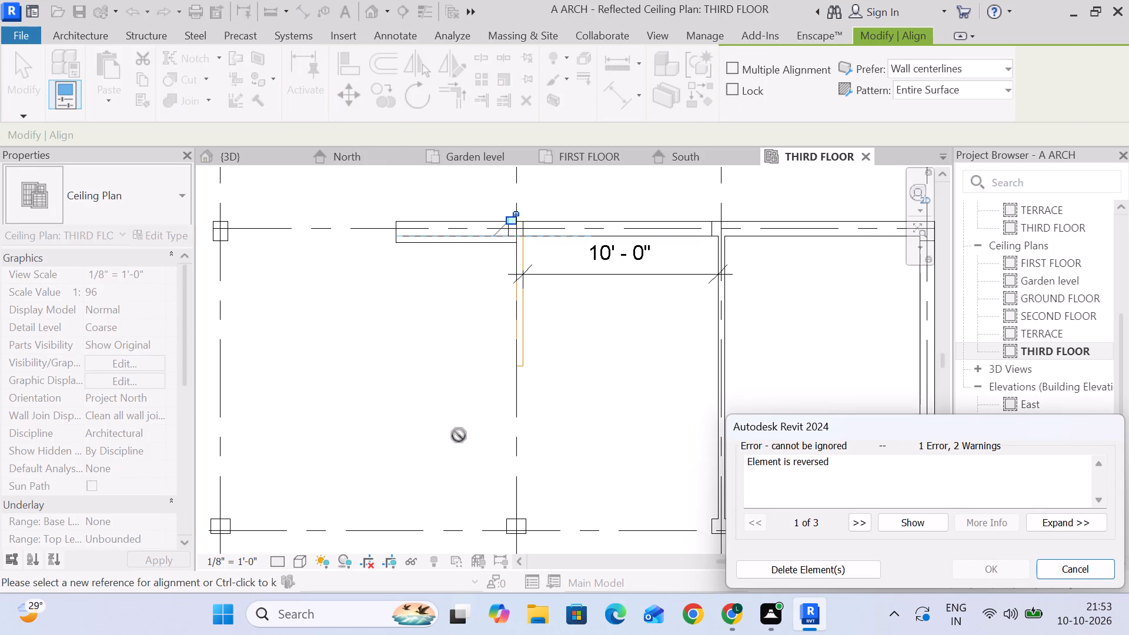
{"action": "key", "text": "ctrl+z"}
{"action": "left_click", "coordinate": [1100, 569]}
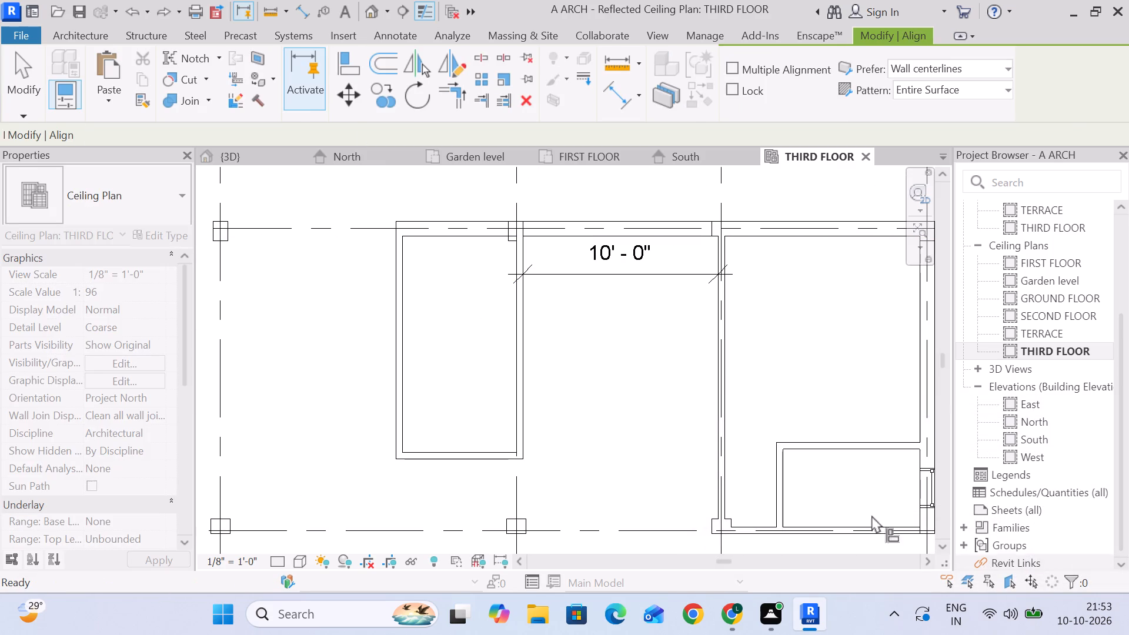
Delete the new room's 4" closing wall between the two walls parallel to grid 3.
{"action": "left_click", "coordinate": [26, 74]}
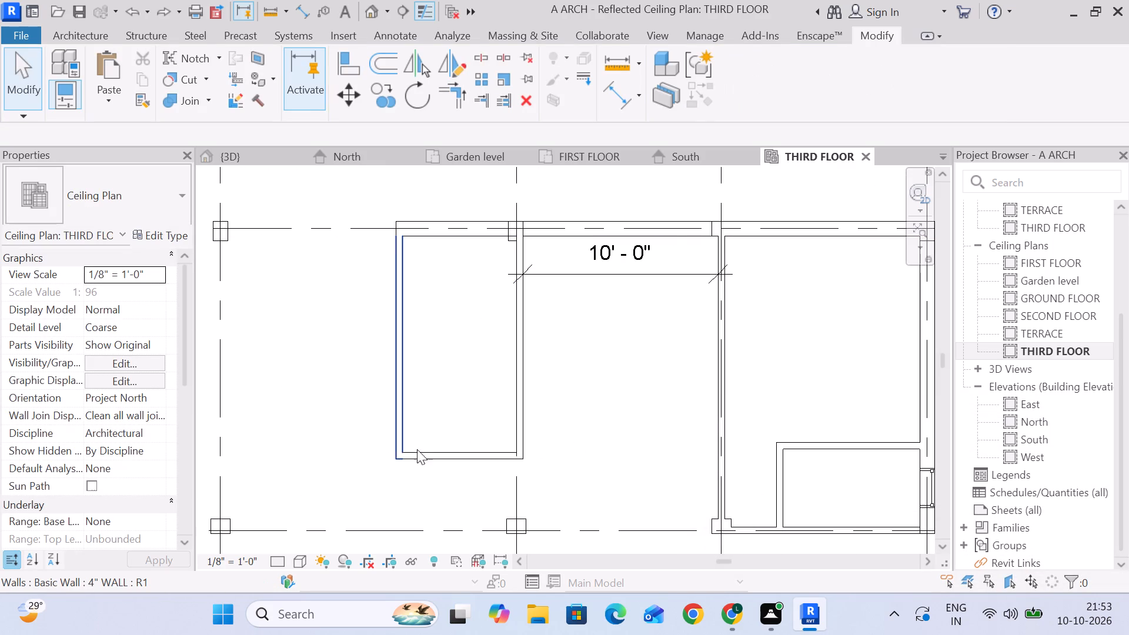
{"action": "left_click", "coordinate": [457, 460]}
{"action": "key", "text": "Delete"}
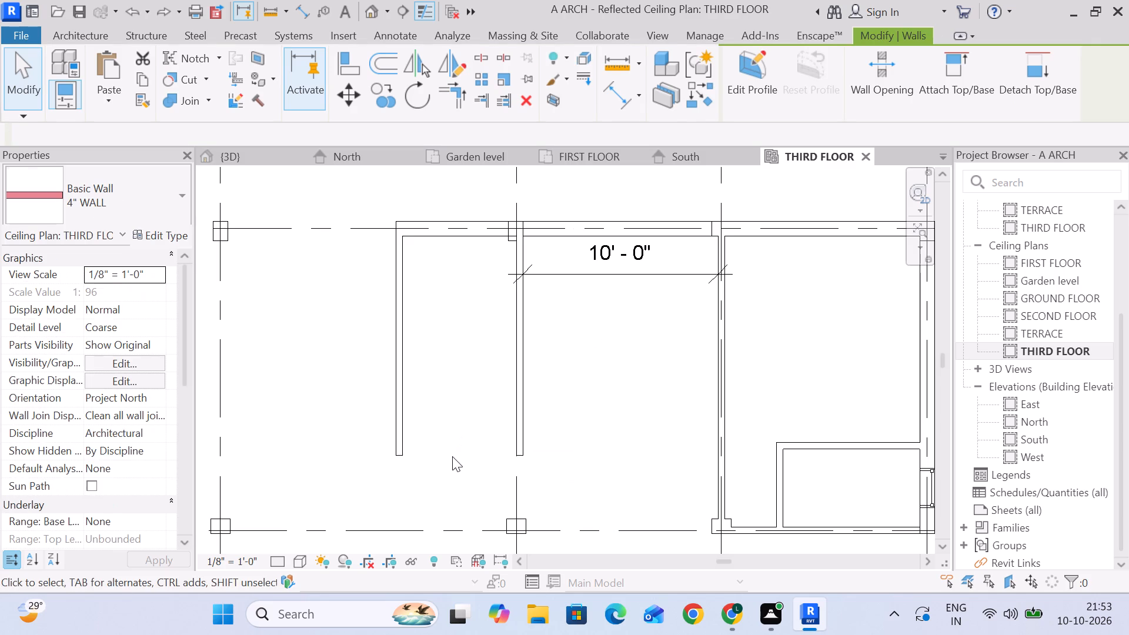
Start placing a 4" WALL with its location line set to Finish Face: Exterior.
{"action": "scroll", "coordinate": [397, 437], "scroll_direction": "up", "scroll_amount": 2}
{"action": "scroll", "coordinate": [436, 436], "scroll_direction": "down", "scroll_amount": 2}
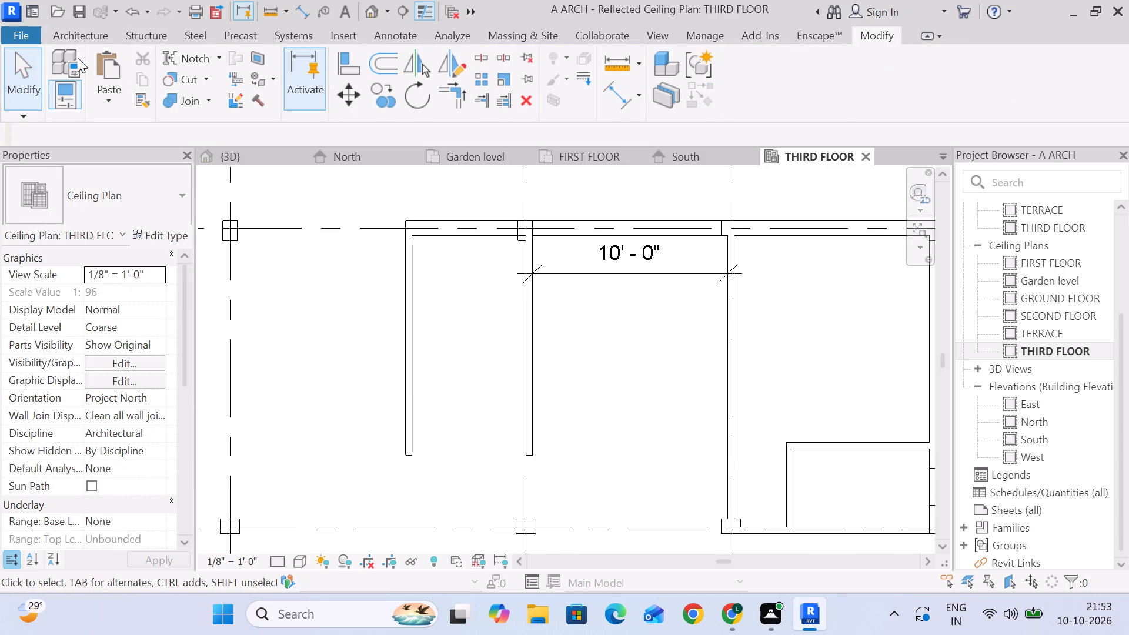
{"action": "left_click", "coordinate": [79, 31]}
{"action": "left_click", "coordinate": [72, 102]}
{"action": "left_click", "coordinate": [86, 135]}
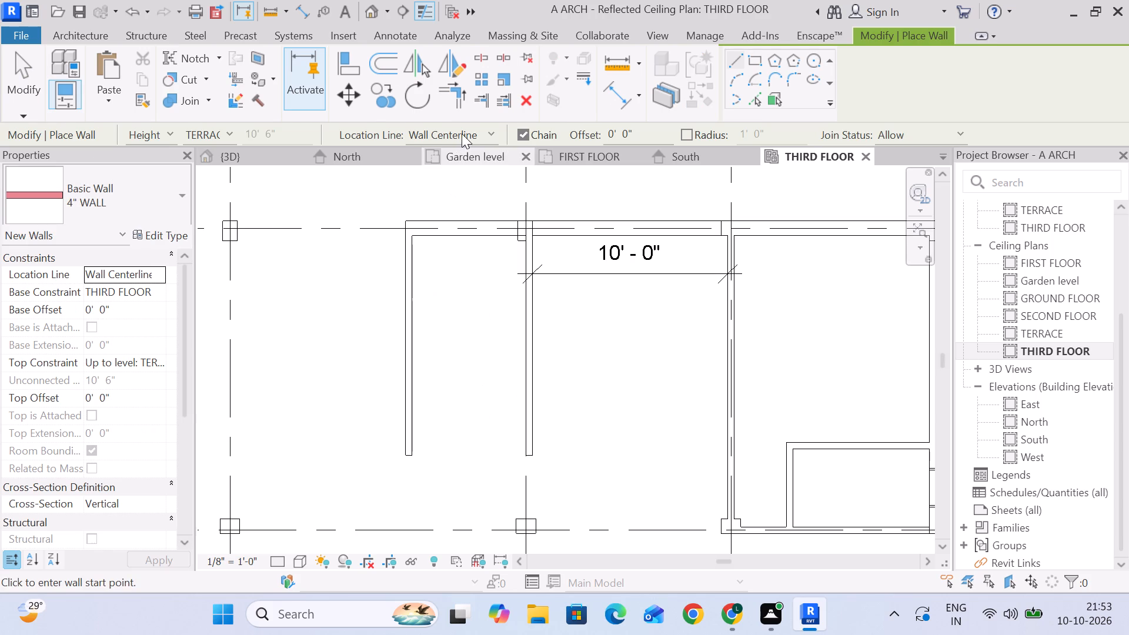
{"action": "left_click", "coordinate": [462, 133]}
{"action": "left_click", "coordinate": [487, 186]}
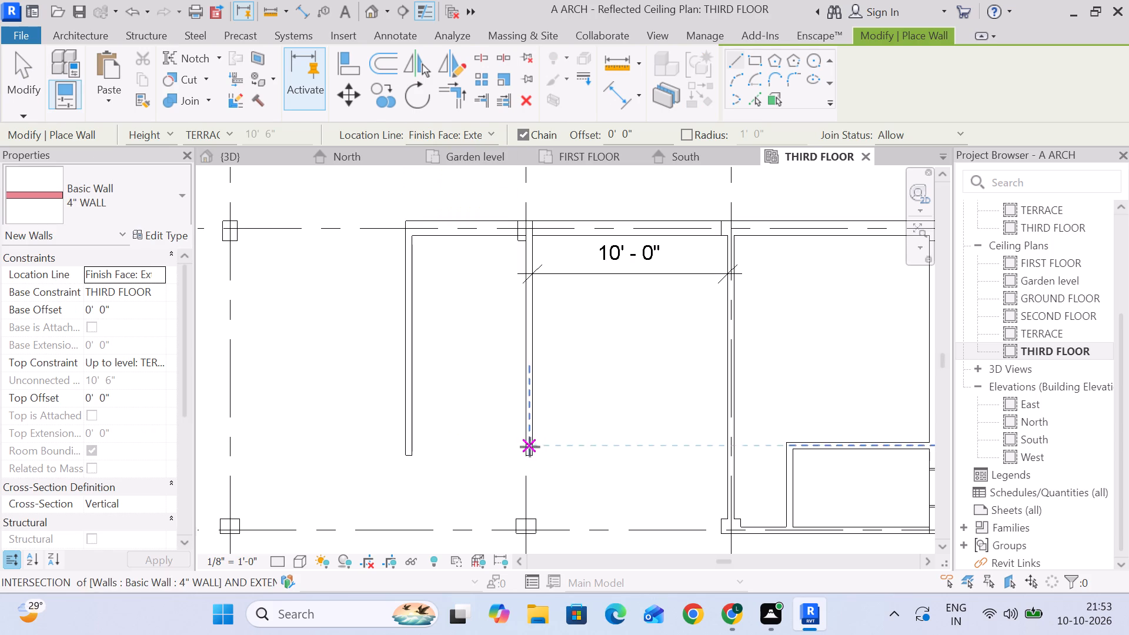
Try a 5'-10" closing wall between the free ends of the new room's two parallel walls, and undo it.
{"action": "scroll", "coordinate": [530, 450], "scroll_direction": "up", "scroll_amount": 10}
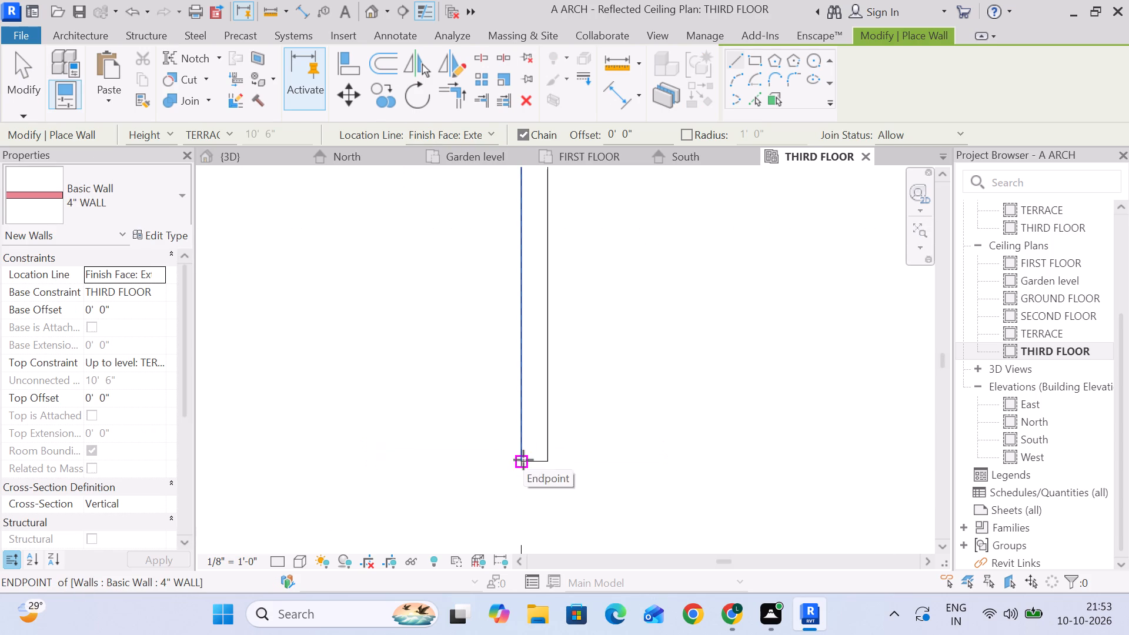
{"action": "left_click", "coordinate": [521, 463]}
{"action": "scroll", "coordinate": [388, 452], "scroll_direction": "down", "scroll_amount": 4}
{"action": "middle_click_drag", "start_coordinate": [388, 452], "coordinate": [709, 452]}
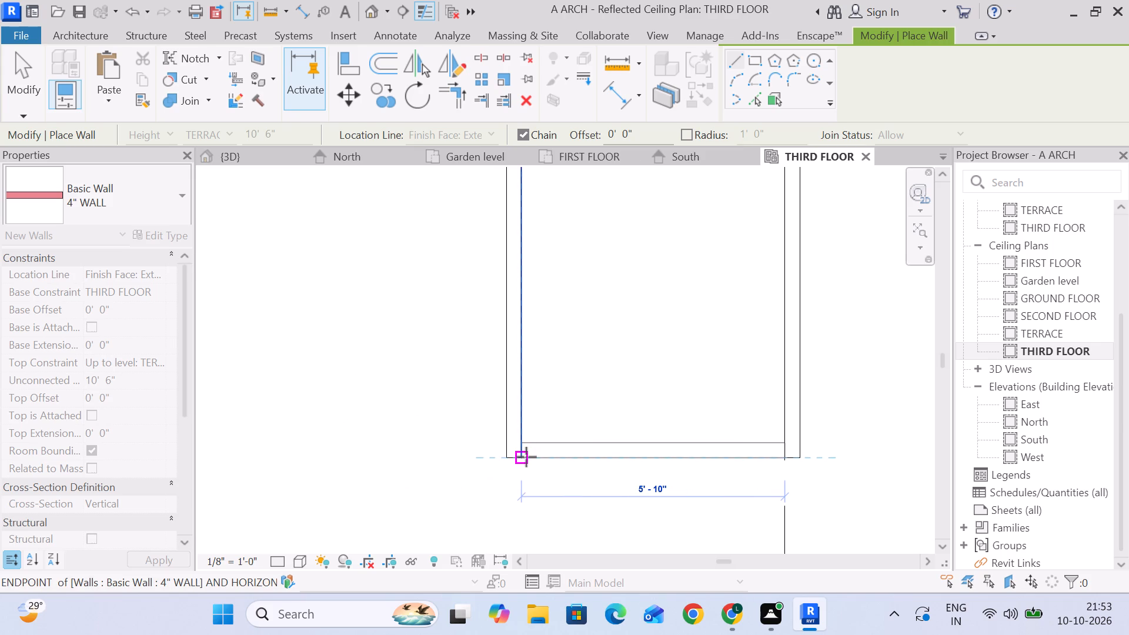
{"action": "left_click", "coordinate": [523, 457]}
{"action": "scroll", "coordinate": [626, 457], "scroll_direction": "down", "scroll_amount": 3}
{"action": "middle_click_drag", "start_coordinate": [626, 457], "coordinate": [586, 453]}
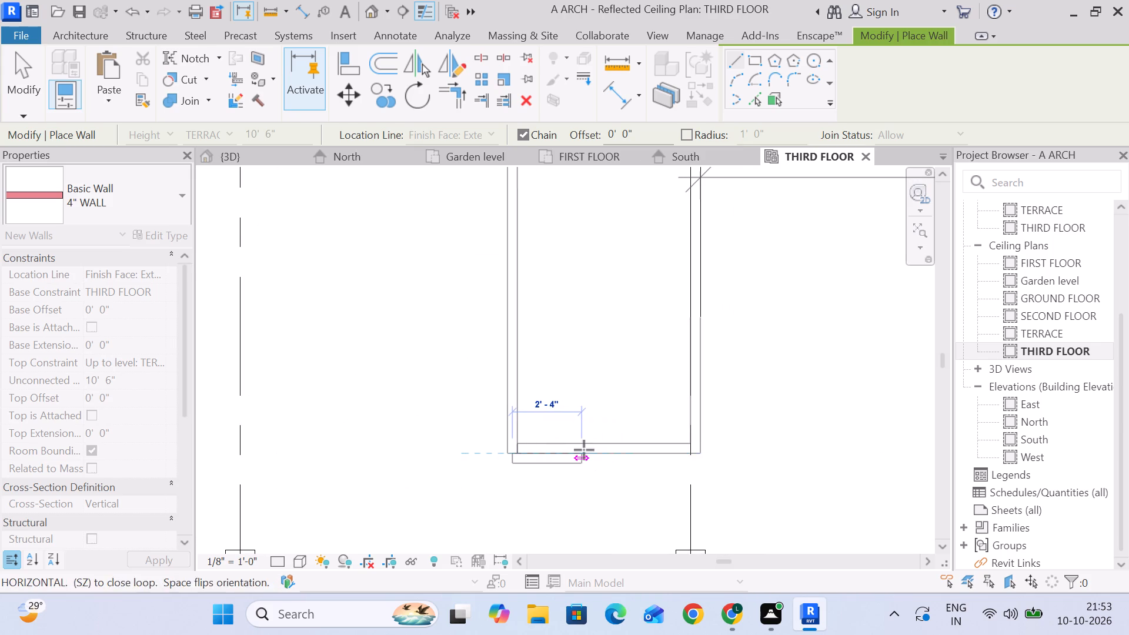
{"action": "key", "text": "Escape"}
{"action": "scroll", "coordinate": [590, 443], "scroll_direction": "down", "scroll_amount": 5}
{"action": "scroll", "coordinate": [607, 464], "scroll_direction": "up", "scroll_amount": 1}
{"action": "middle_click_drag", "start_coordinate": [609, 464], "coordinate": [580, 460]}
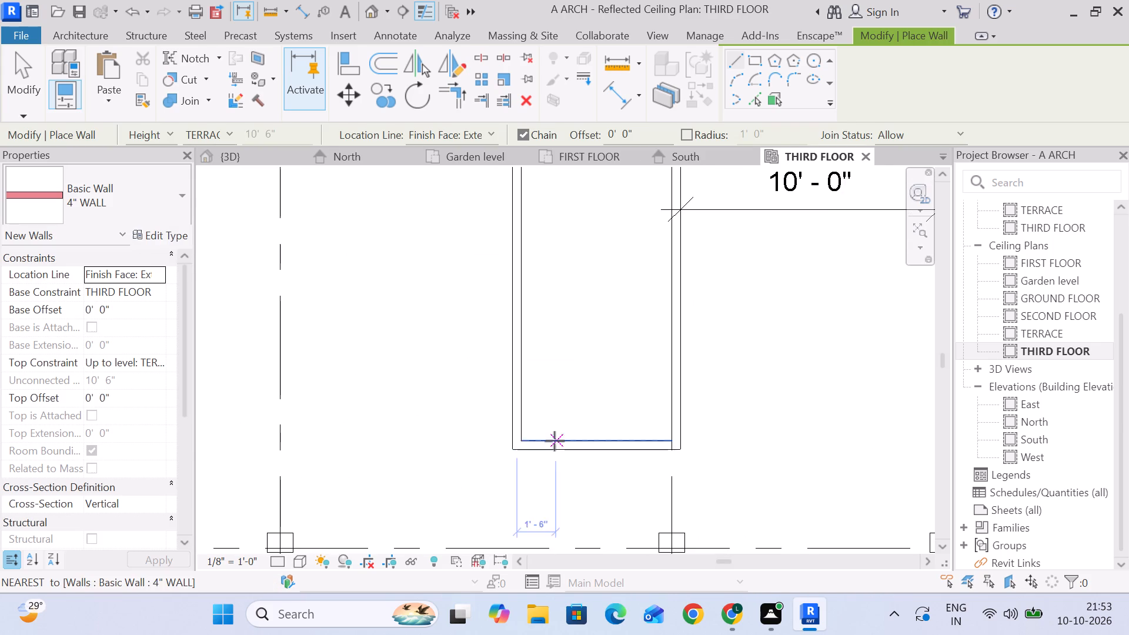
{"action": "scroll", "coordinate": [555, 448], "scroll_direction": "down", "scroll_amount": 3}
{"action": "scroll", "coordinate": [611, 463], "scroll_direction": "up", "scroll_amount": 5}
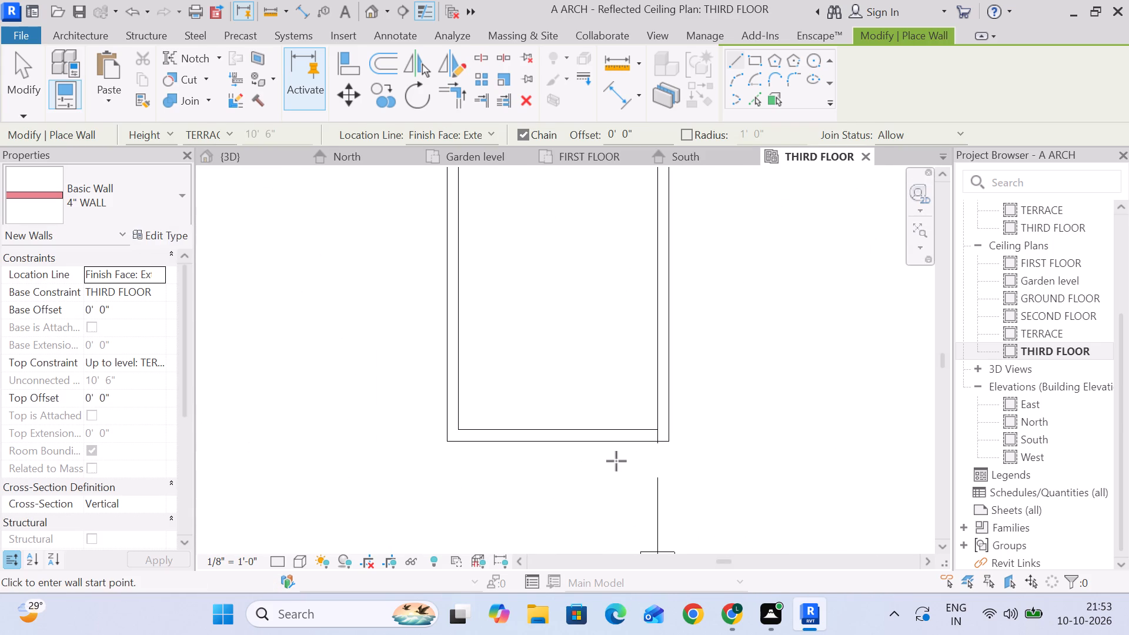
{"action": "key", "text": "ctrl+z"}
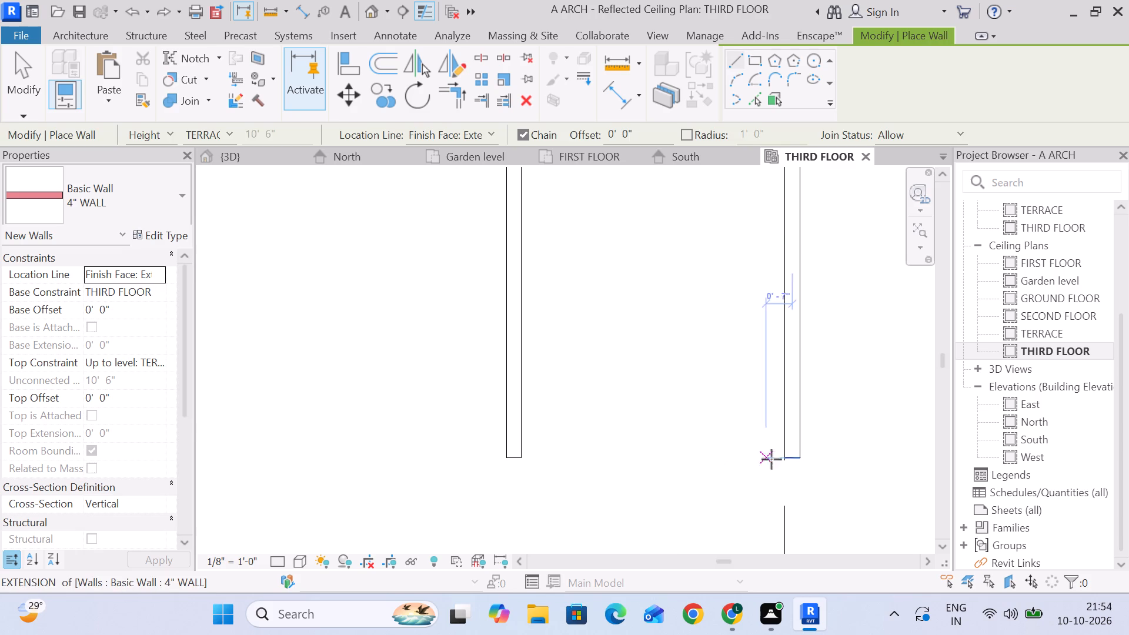
Draw the 5'-10" closing wall between the two walls' free ends, flipped so its thickness lies outside the new room.
{"action": "left_click_drag", "start_coordinate": [785, 459], "coordinate": [779, 459]}
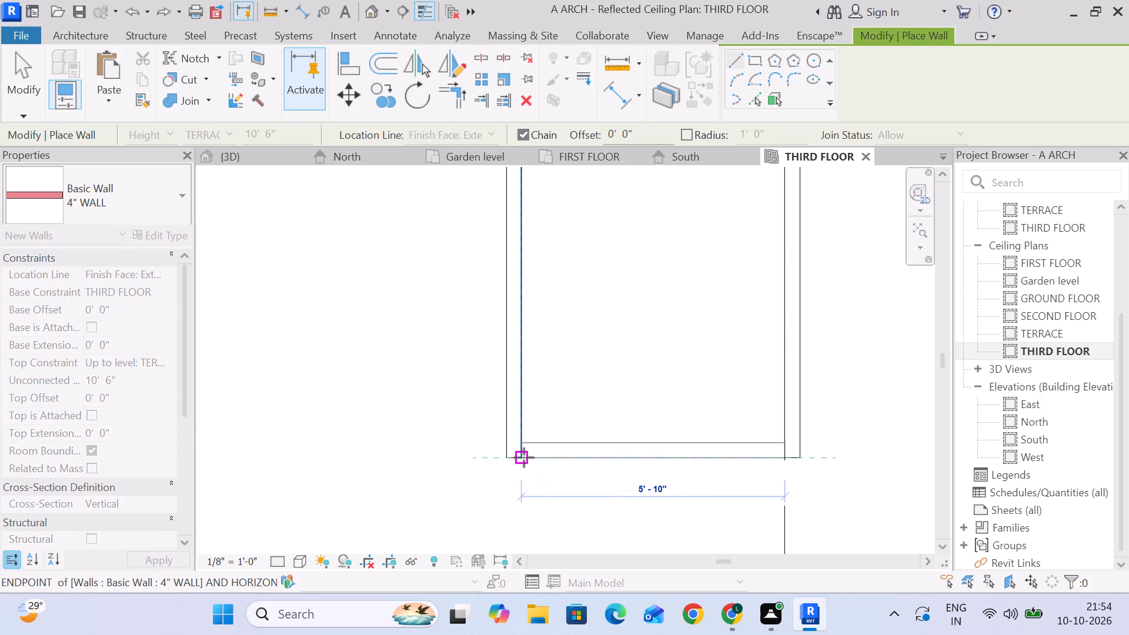
{"action": "key", "text": "space"}
{"action": "left_click", "coordinate": [522, 456]}
{"action": "key", "text": "Escape"}
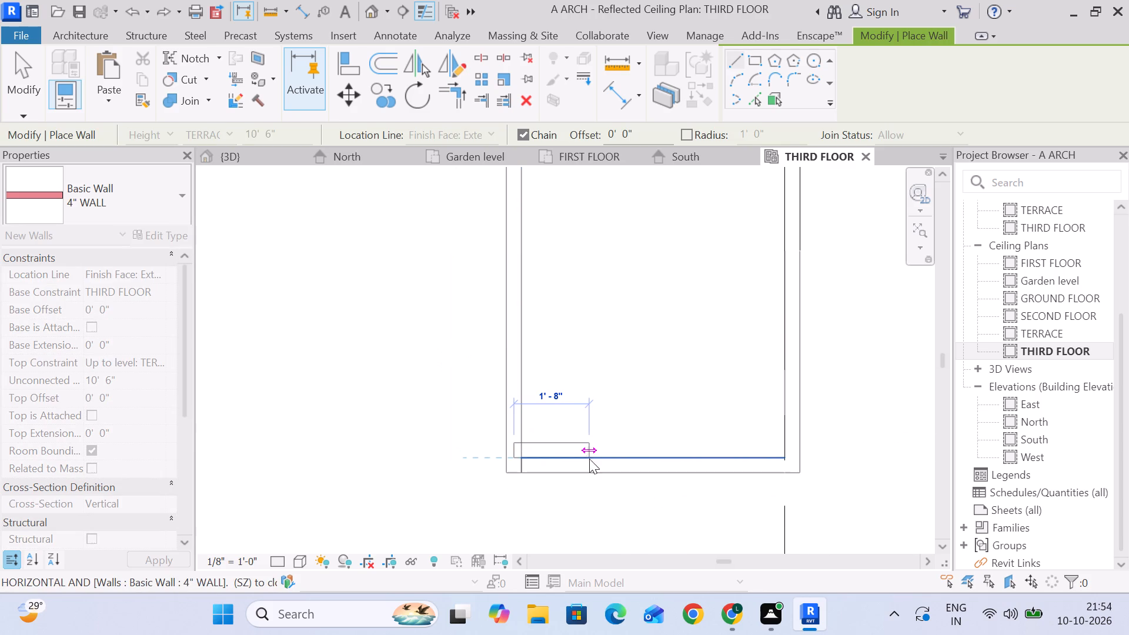
{"action": "left_click", "coordinate": [597, 472]}
{"action": "key", "text": "Escape"}
{"action": "left_click", "coordinate": [604, 472]}
{"action": "key", "text": "Escape"}
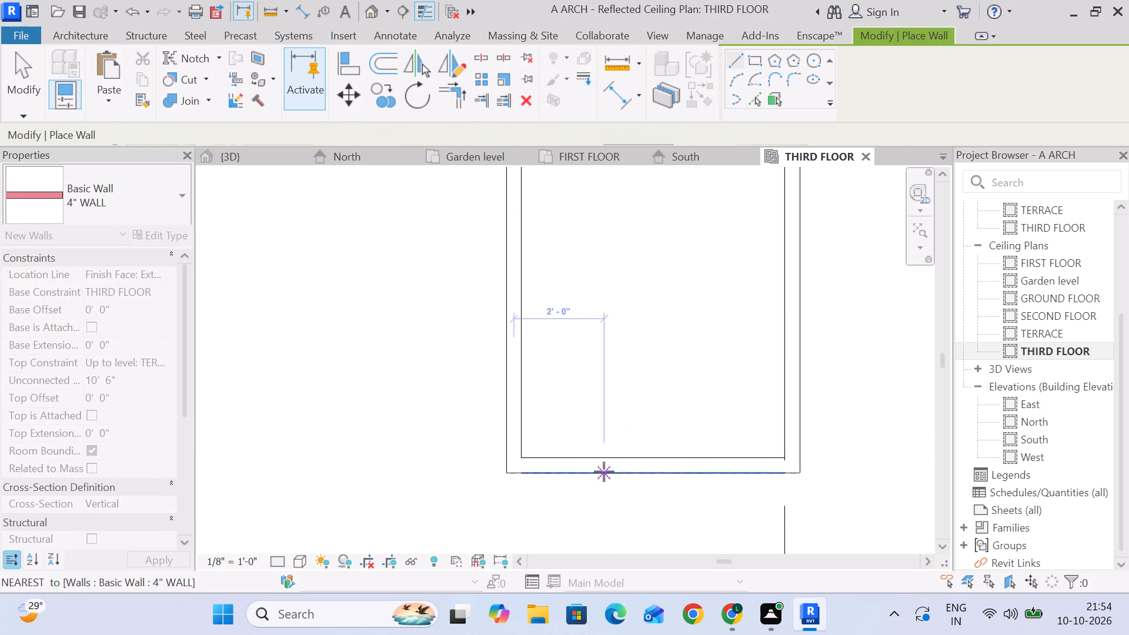
{"action": "key", "text": "Escape"}
{"action": "key", "text": "Escape"}
{"action": "left_click", "coordinate": [604, 463]}
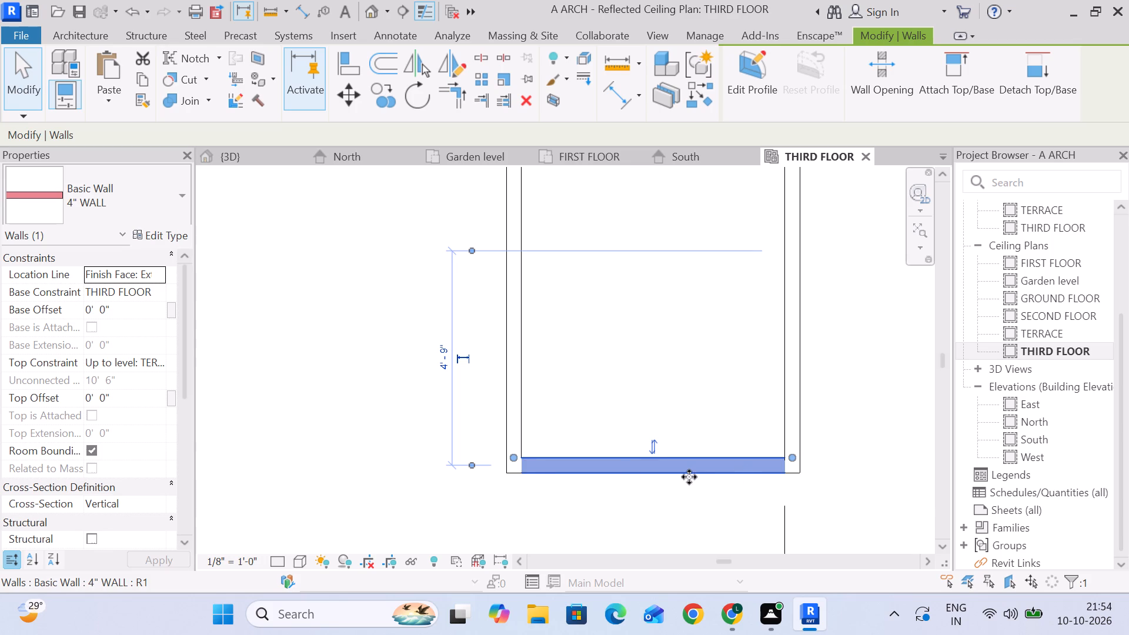
{"action": "scroll", "coordinate": [689, 477], "scroll_direction": "down", "scroll_amount": 3}
{"action": "middle_click_drag", "start_coordinate": [689, 477], "coordinate": [527, 404]}
{"action": "left_click", "coordinate": [700, 379]}
Draw 4" WALL segments from the grid 2 column, 16'-0" along the grid line past grid 3 and 3'-10" to the new room's corner.
{"action": "scroll", "coordinate": [699, 382], "scroll_direction": "down", "scroll_amount": 4}
{"action": "middle_click_drag", "start_coordinate": [694, 384], "coordinate": [660, 402]}
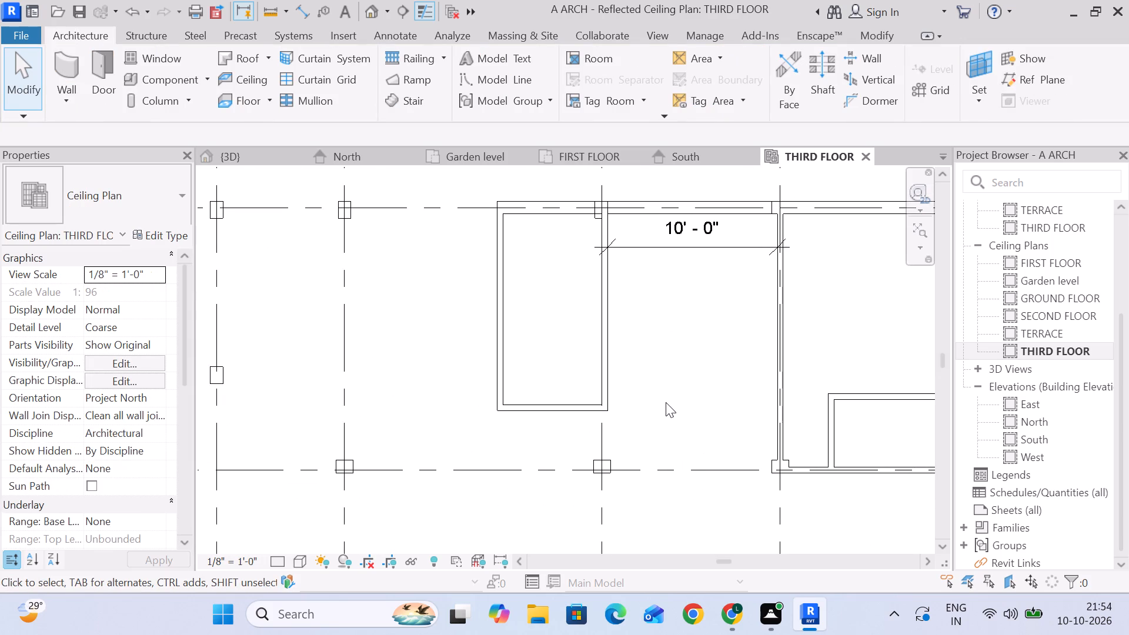
{"action": "middle_click_drag", "start_coordinate": [650, 393], "coordinate": [592, 352]}
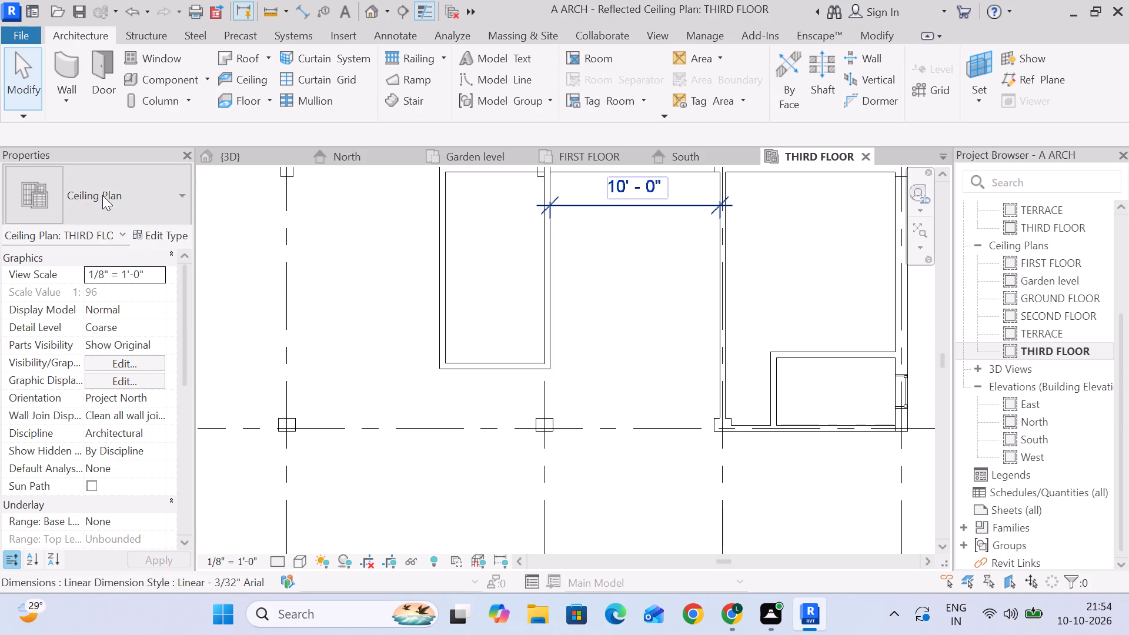
{"action": "left_click", "coordinate": [58, 96]}
{"action": "left_click", "coordinate": [74, 125]}
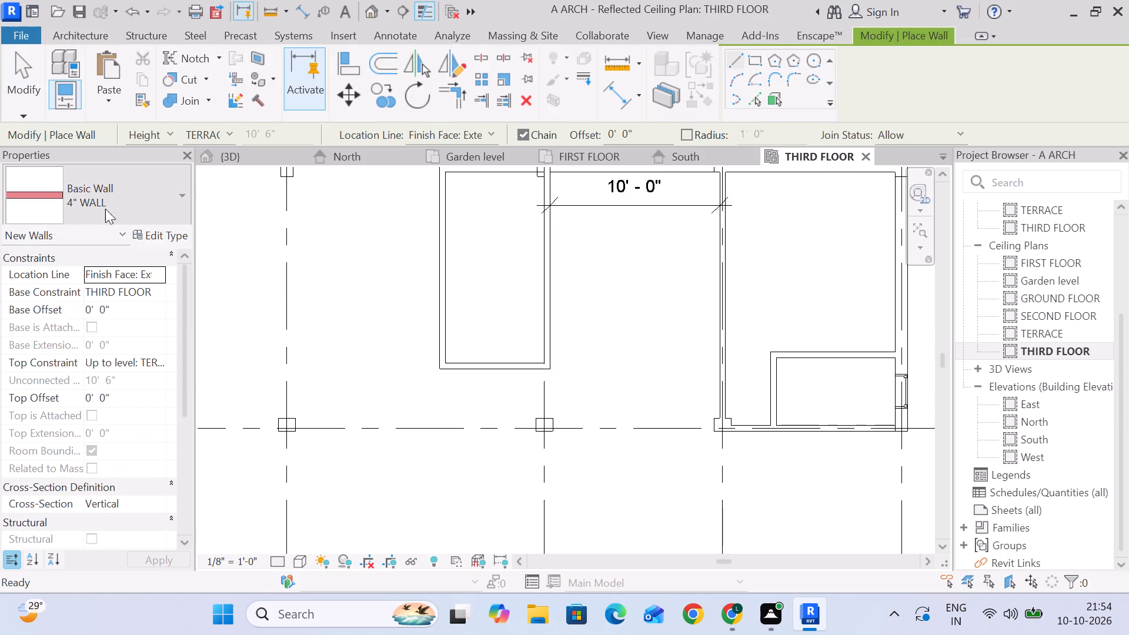
{"action": "left_click", "coordinate": [109, 199]}
{"action": "left_click", "coordinate": [109, 203]}
{"action": "scroll", "coordinate": [700, 431], "scroll_direction": "up", "scroll_amount": 5}
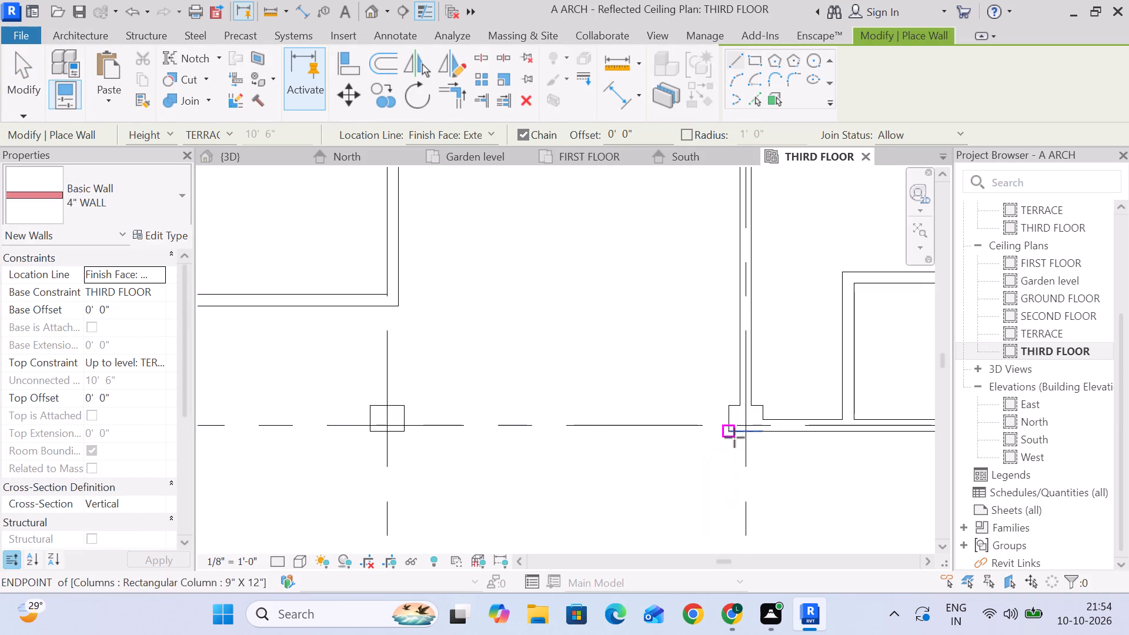
{"action": "left_click", "coordinate": [726, 430]}
{"action": "scroll", "coordinate": [279, 418], "scroll_direction": "down", "scroll_amount": 4}
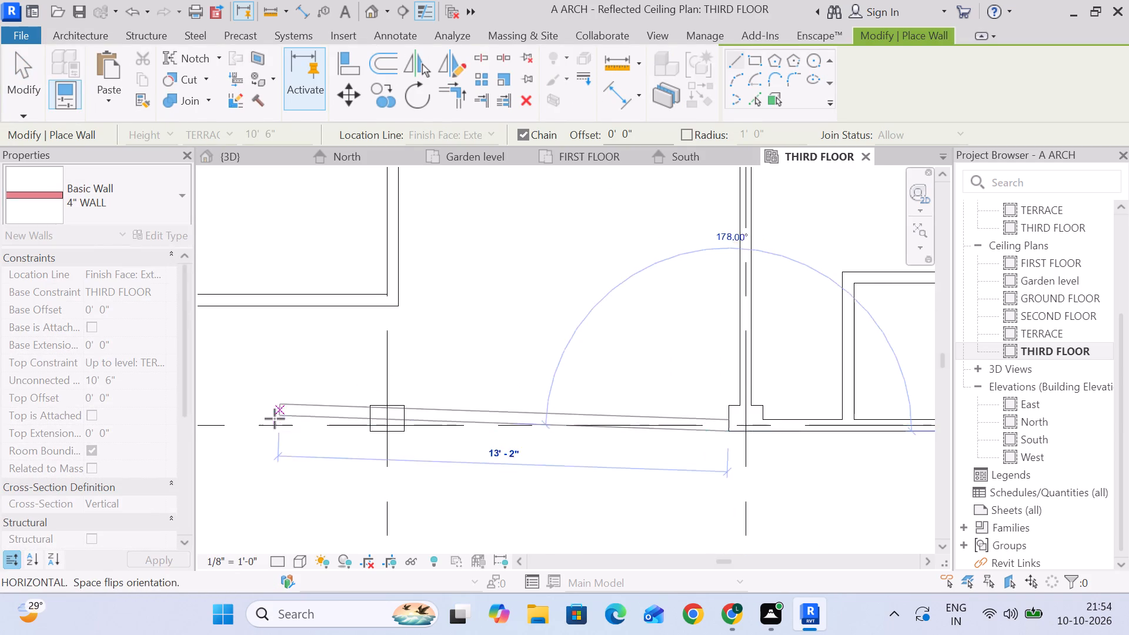
{"action": "middle_click_drag", "start_coordinate": [288, 426], "coordinate": [577, 457]}
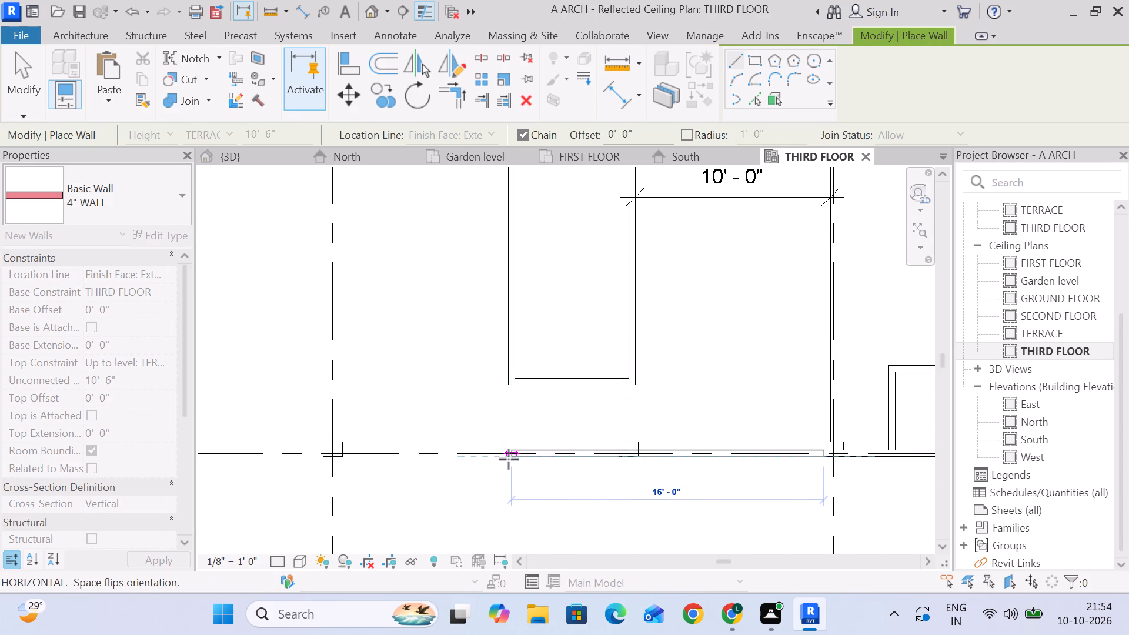
{"action": "scroll", "coordinate": [509, 459], "scroll_direction": "up", "scroll_amount": 4}
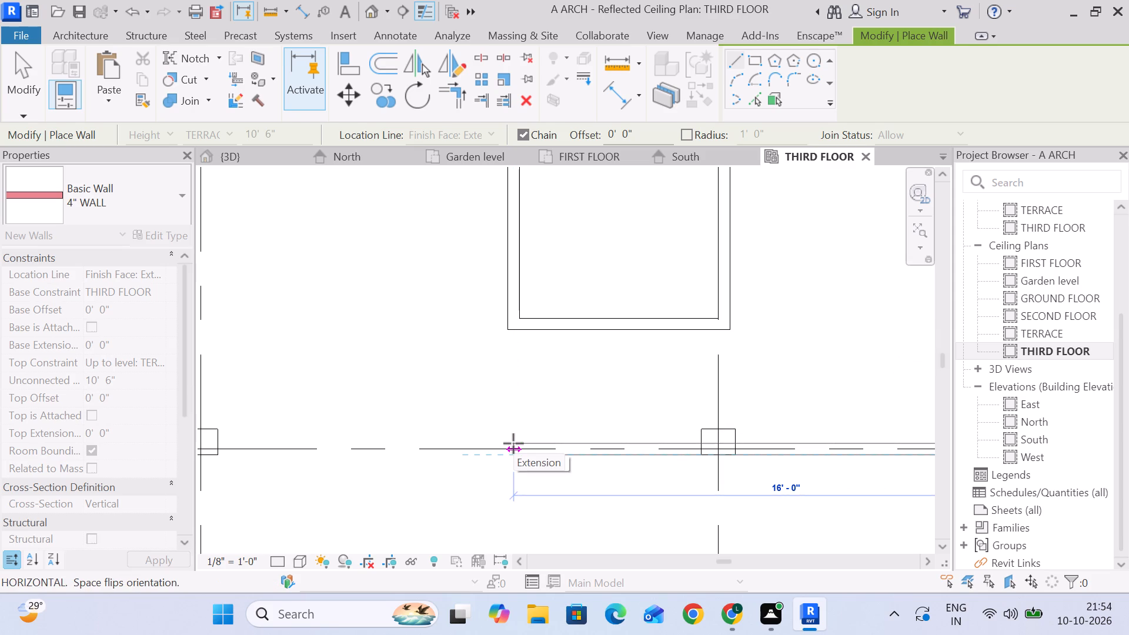
{"action": "left_click", "coordinate": [515, 447]}
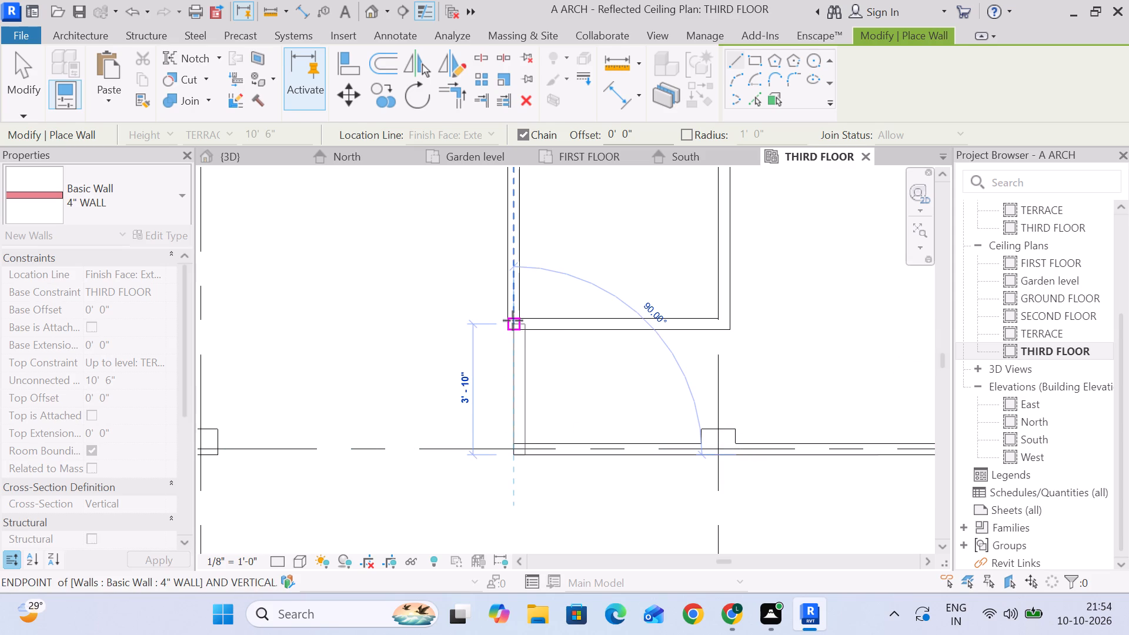
{"action": "left_click", "coordinate": [513, 320]}
{"action": "key", "text": "Escape"}
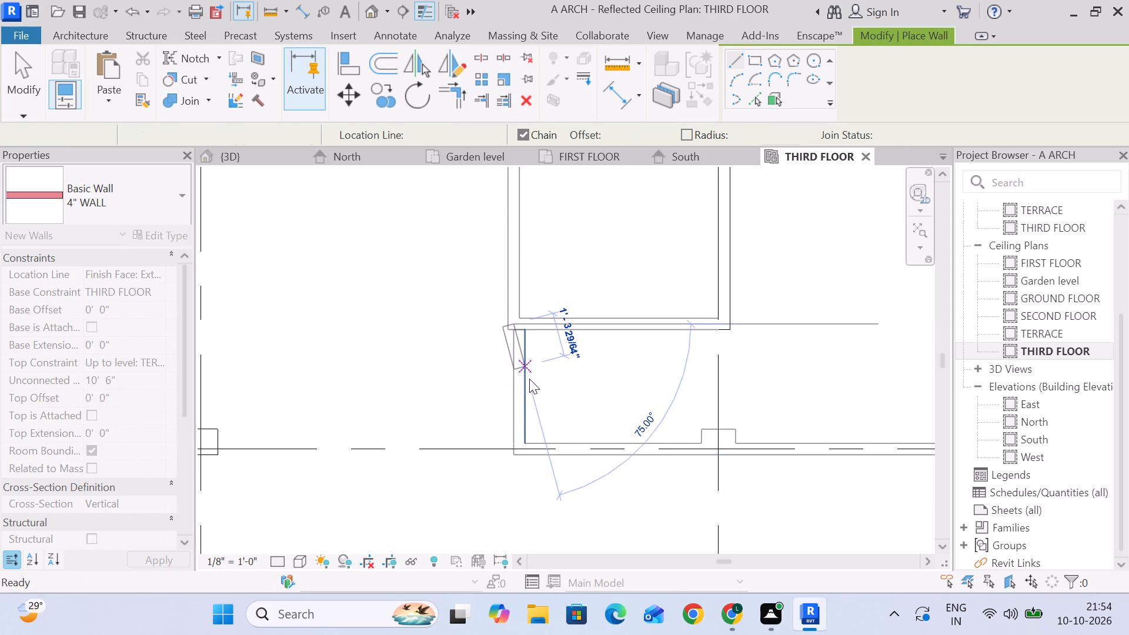
{"action": "key", "text": "Escape"}
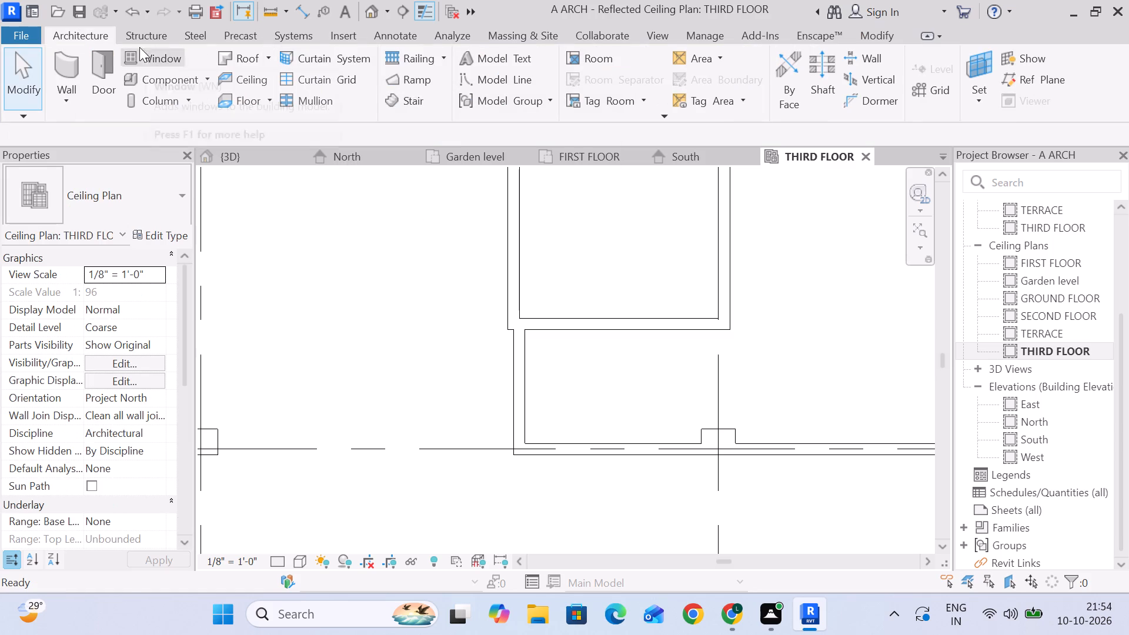
Align the 3'-10" wall's outer face with the outer face of the new room's wall parallel to grid 3.
{"action": "left_click", "coordinate": [881, 30]}
{"action": "left_click_drag", "start_coordinate": [333, 65], "coordinate": [338, 68]}
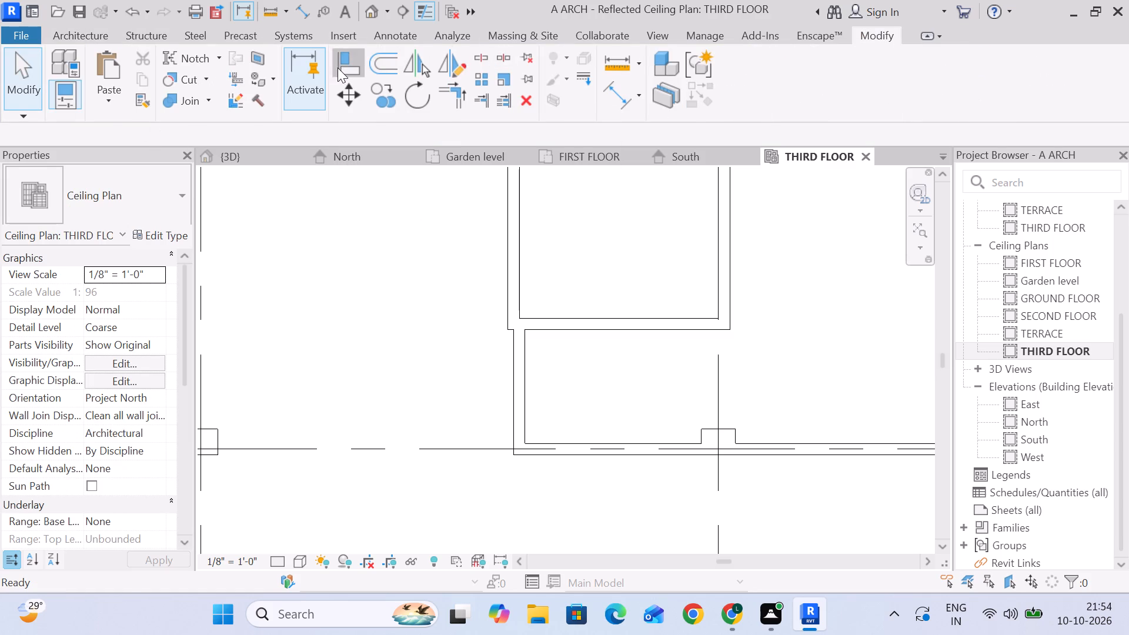
{"action": "left_click_drag", "start_coordinate": [338, 68], "coordinate": [339, 68]}
{"action": "left_click", "coordinate": [503, 296]}
{"action": "left_click", "coordinate": [514, 353]}
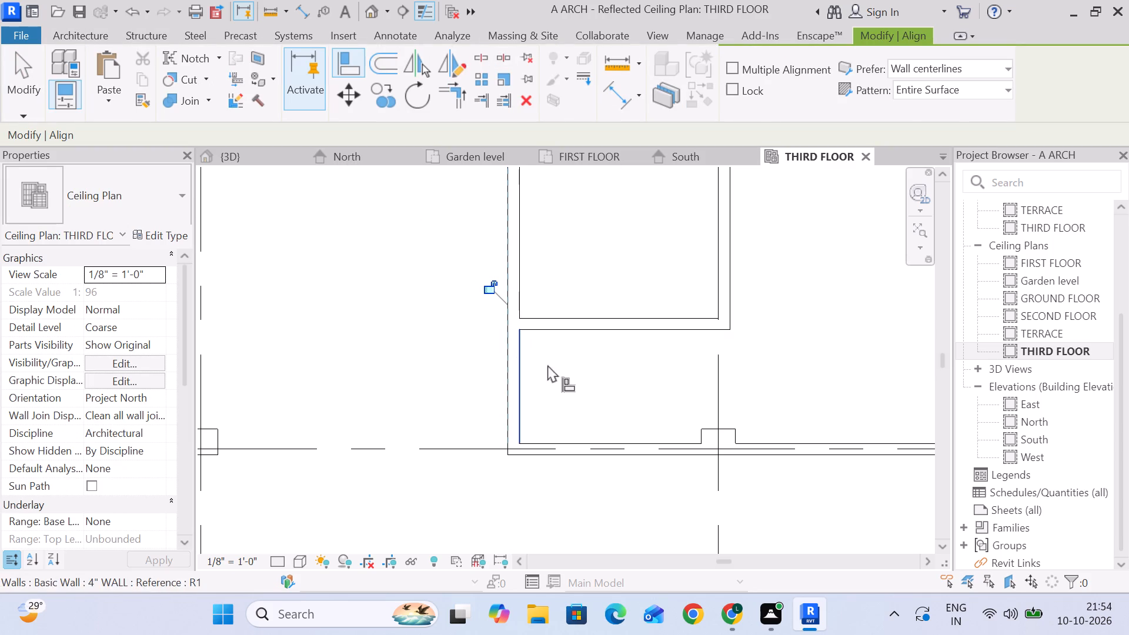
{"action": "left_click", "coordinate": [34, 63]}
Examine the THIRD FLOOR wall layout between grid 5 and the rooms beyond grid 2.
{"action": "scroll", "coordinate": [407, 287], "scroll_direction": "down", "scroll_amount": 4}
{"action": "middle_click_drag", "start_coordinate": [524, 317], "coordinate": [501, 300]}
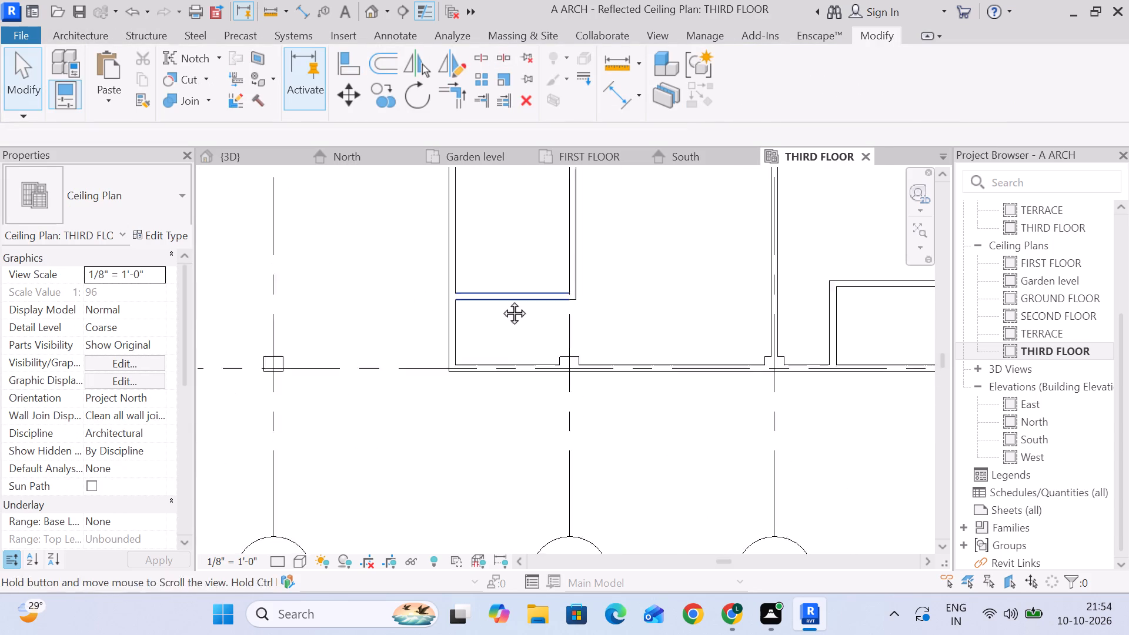
{"action": "middle_click_drag", "start_coordinate": [501, 300], "coordinate": [499, 299]}
{"action": "key", "text": "Escape"}
{"action": "scroll", "coordinate": [524, 326], "scroll_direction": "down", "scroll_amount": 2}
{"action": "middle_click_drag", "start_coordinate": [523, 329], "coordinate": [479, 319]}
{"action": "middle_click_drag", "start_coordinate": [612, 340], "coordinate": [599, 348]}
{"action": "middle_click_drag", "start_coordinate": [596, 363], "coordinate": [593, 377]}
{"action": "scroll", "coordinate": [435, 325], "scroll_direction": "down", "scroll_amount": 2}
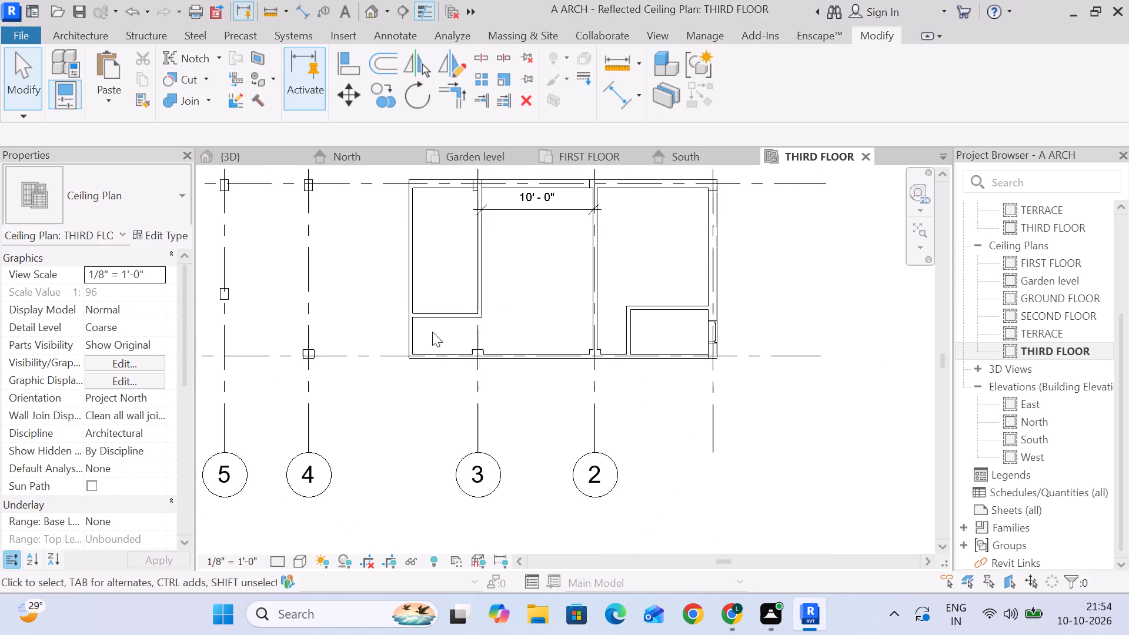
{"action": "middle_click_drag", "start_coordinate": [432, 349], "coordinate": [429, 395]}
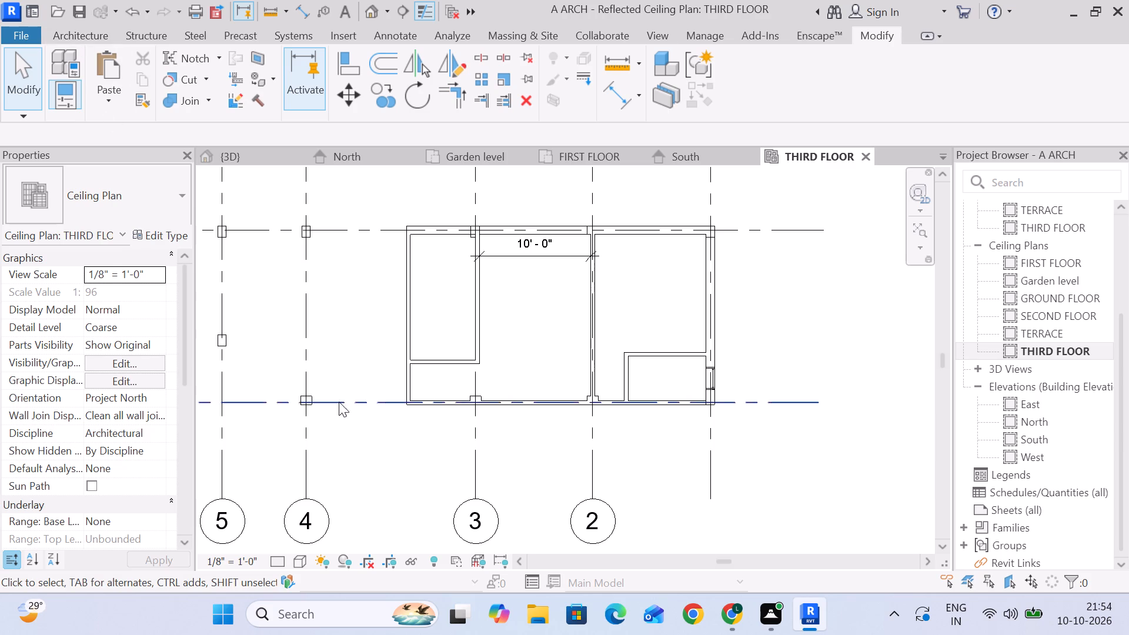
{"action": "middle_click_drag", "start_coordinate": [439, 406], "coordinate": [493, 326]}
{"action": "middle_click_drag", "start_coordinate": [485, 388], "coordinate": [485, 468]}
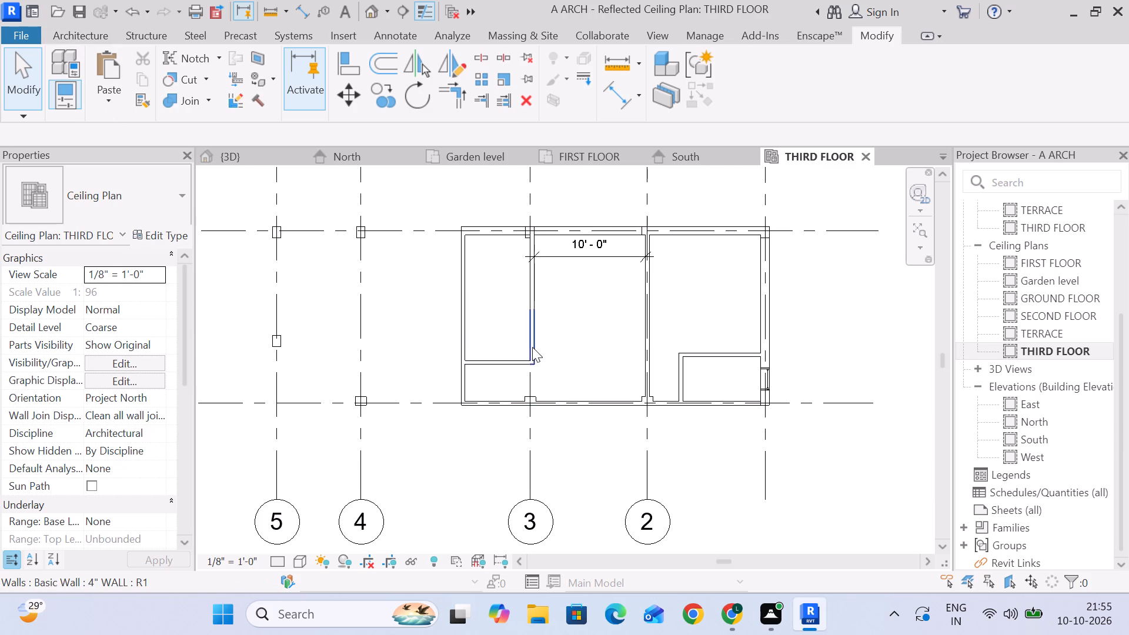
{"action": "middle_click", "coordinate": [532, 346]}
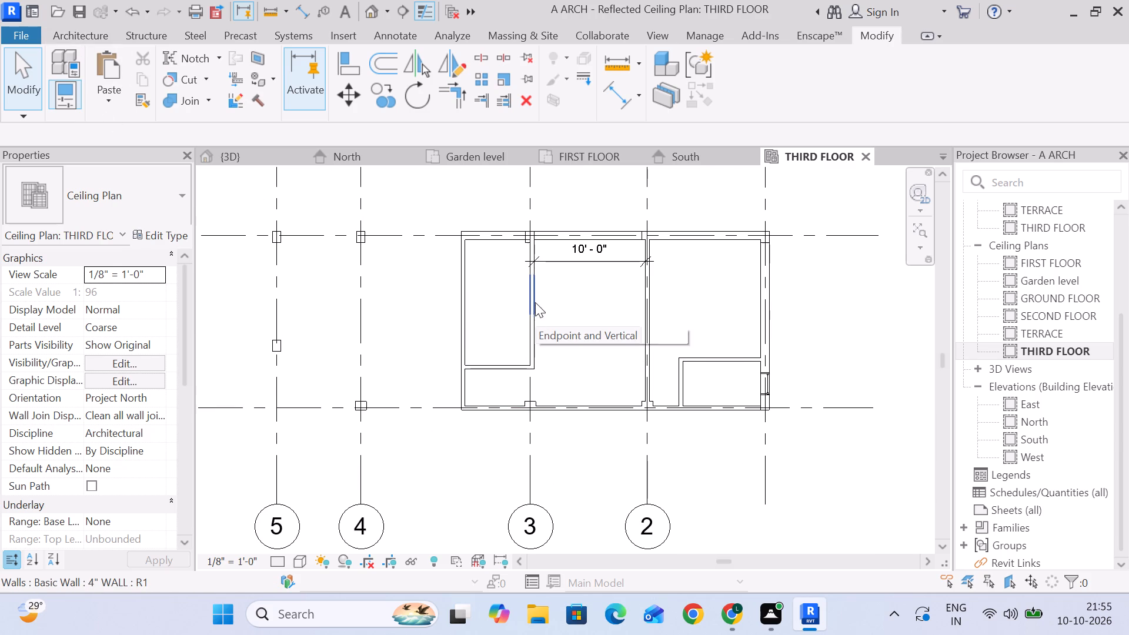
Delete the separate 4" wall segment along grid 3 that meets the new room's closing wall.
{"action": "left_click", "coordinate": [535, 340]}
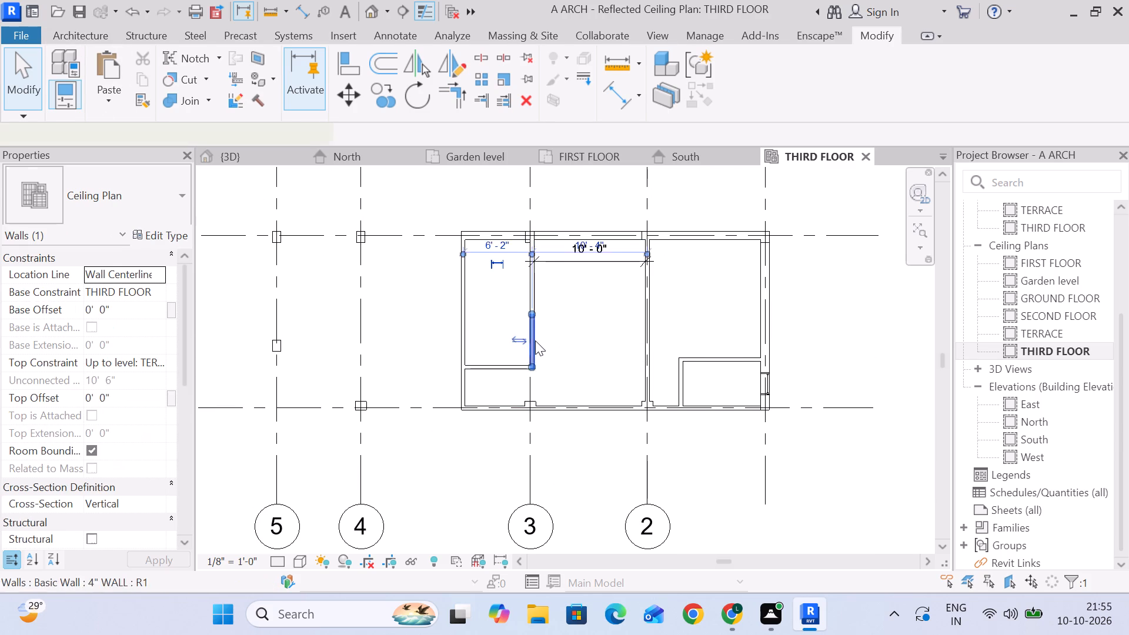
{"action": "scroll", "coordinate": [537, 342], "scroll_direction": "up", "scroll_amount": 3}
{"action": "middle_click_drag", "start_coordinate": [553, 346], "coordinate": [553, 397]}
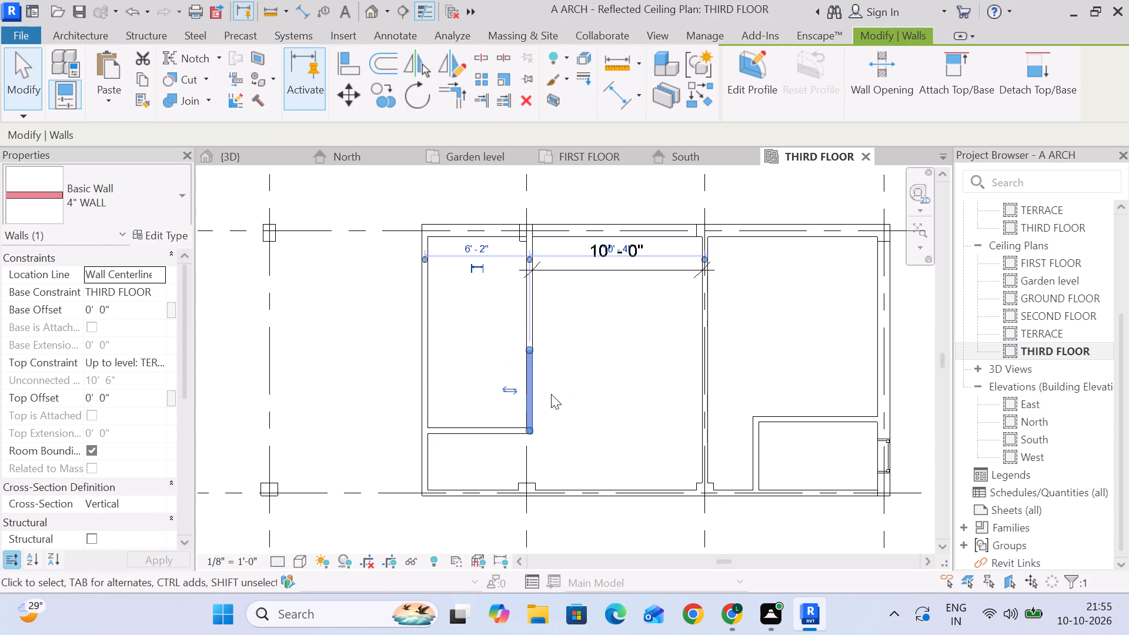
{"action": "key", "text": "Delete"}
Stretch the 4" wall along grid 3 towards the closing wall and set the remaining gap to 3'.
{"action": "left_click", "coordinate": [531, 347]}
{"action": "left_click_drag", "start_coordinate": [530, 351], "coordinate": [530, 367]}
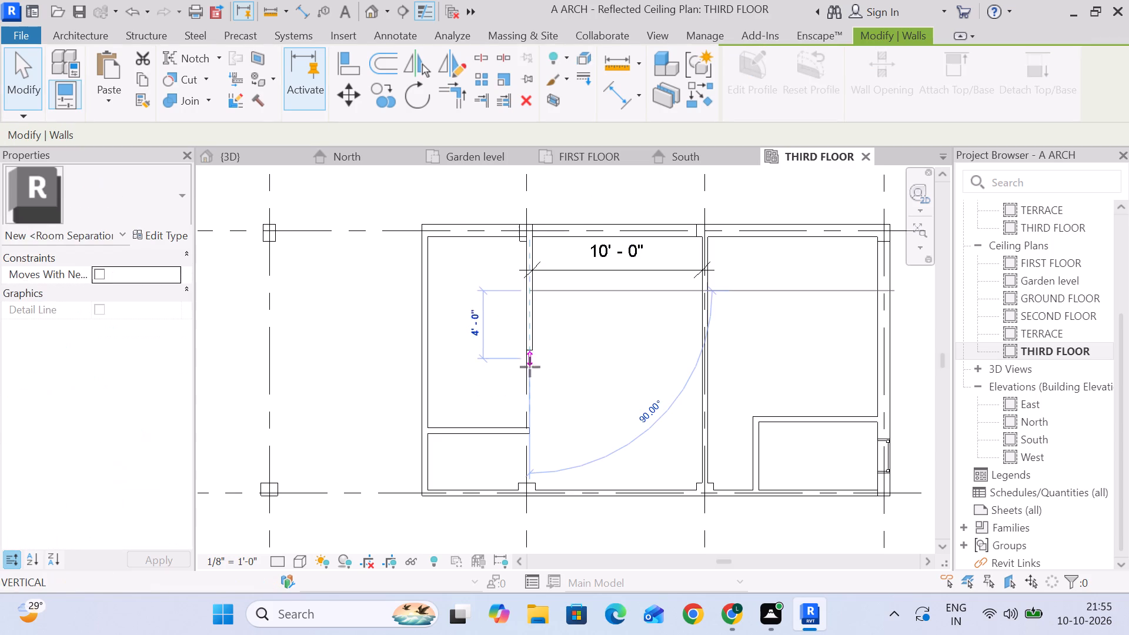
{"action": "left_click_drag", "start_coordinate": [530, 367], "coordinate": [530, 383]}
{"action": "left_click", "coordinate": [591, 400]}
{"action": "left_click", "coordinate": [530, 378]}
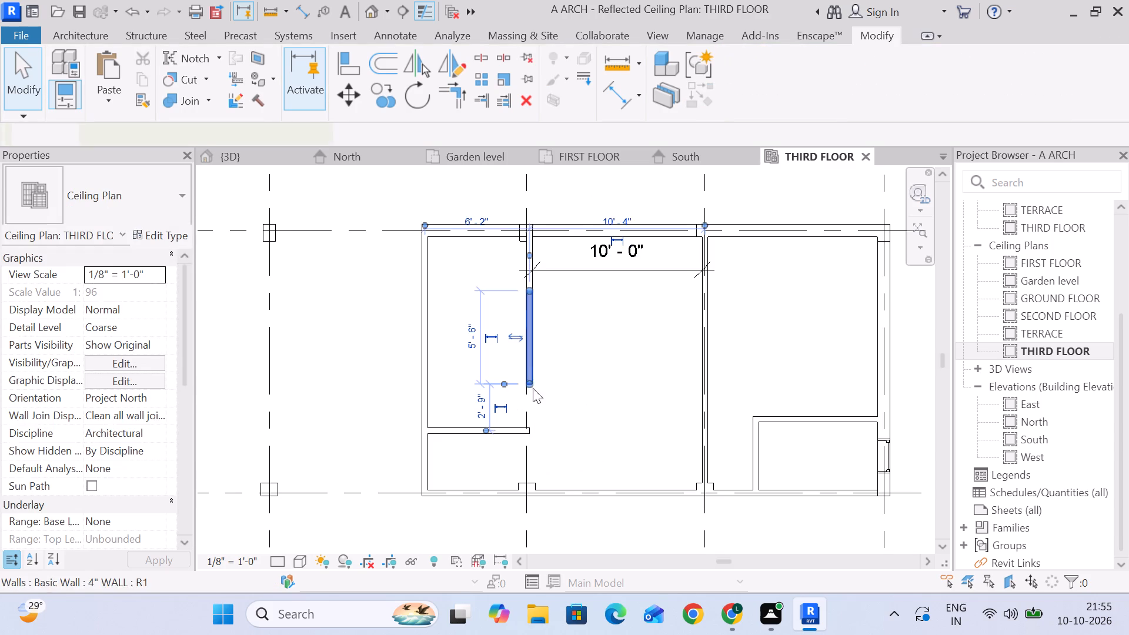
{"action": "scroll", "coordinate": [476, 410], "scroll_direction": "up", "scroll_amount": 3}
{"action": "left_click", "coordinate": [486, 409]}
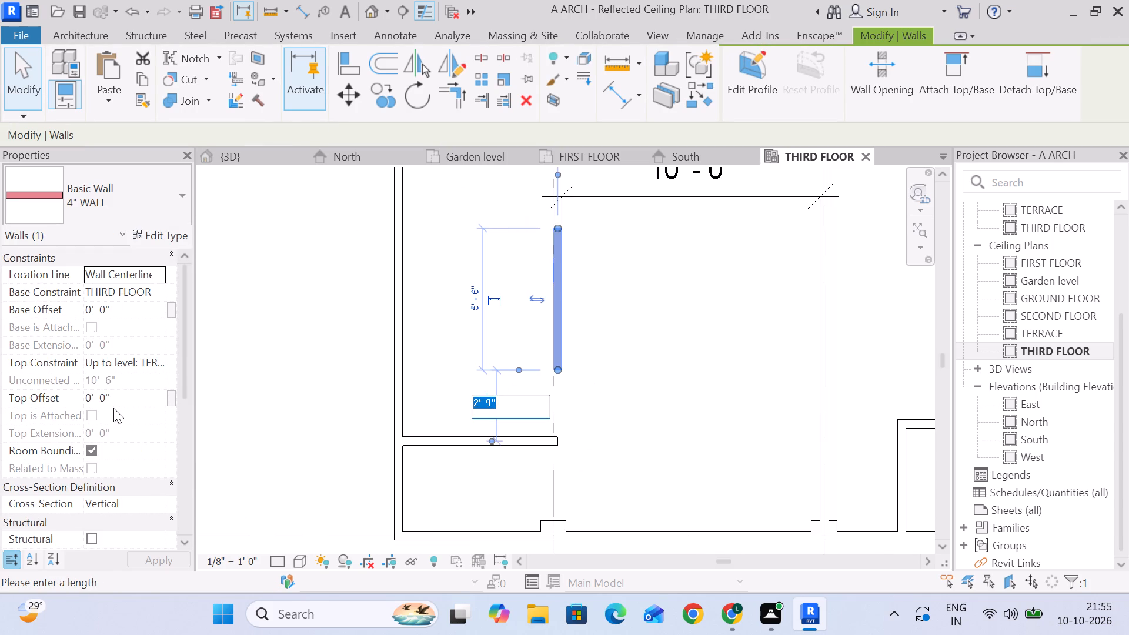
{"action": "key", "text": "3"}
{"action": "key", "text": "Return"}
{"action": "left_click", "coordinate": [622, 326]}
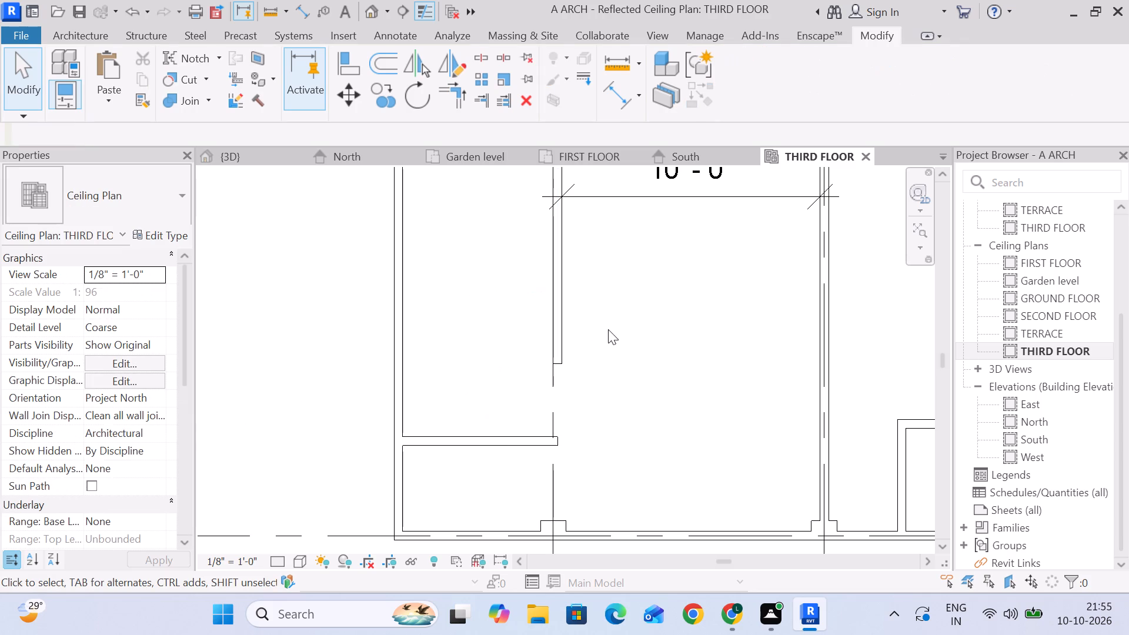
Move the 4" wall along grid 3 sideways by 1/2" across the grid line, towards the 6'-2" wide room.
{"action": "scroll", "coordinate": [616, 349], "scroll_direction": "down", "scroll_amount": 2}
{"action": "middle_click_drag", "start_coordinate": [615, 362], "coordinate": [576, 370]}
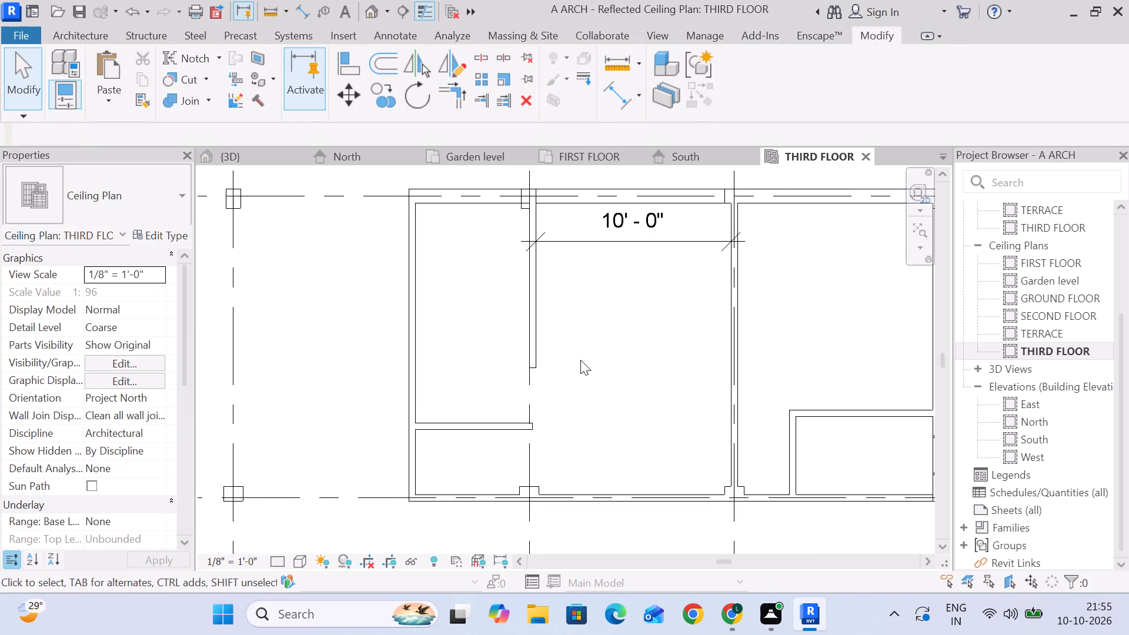
{"action": "middle_click", "coordinate": [580, 359]}
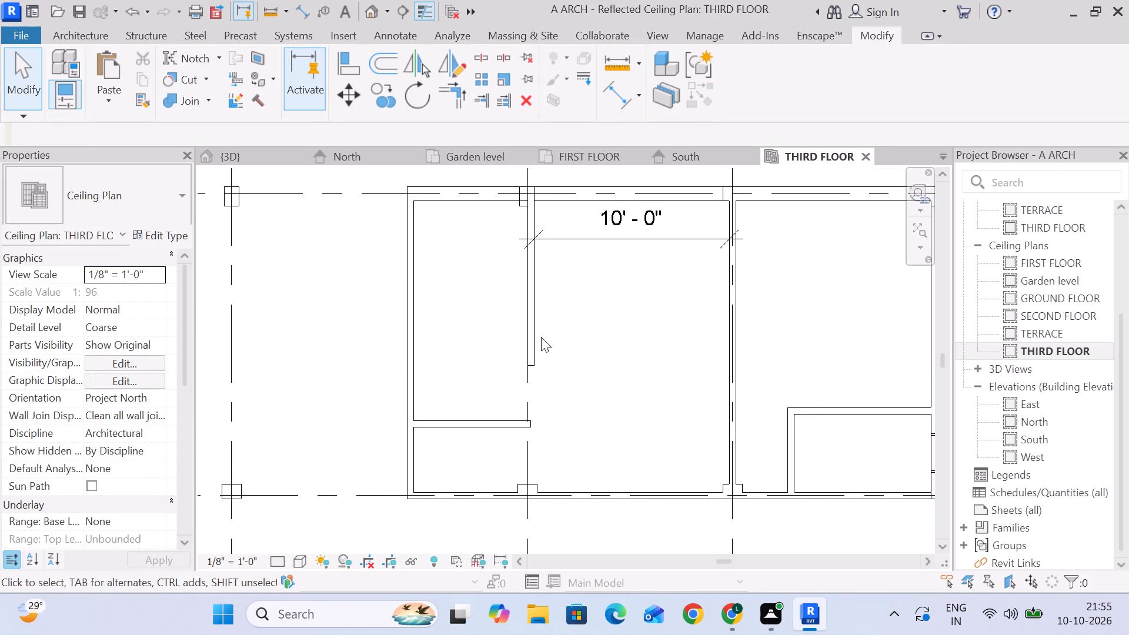
{"action": "left_click", "coordinate": [539, 335]}
{"action": "scroll", "coordinate": [536, 193], "scroll_direction": "up", "scroll_amount": 7}
{"action": "middle_click_drag", "start_coordinate": [604, 263], "coordinate": [623, 316]}
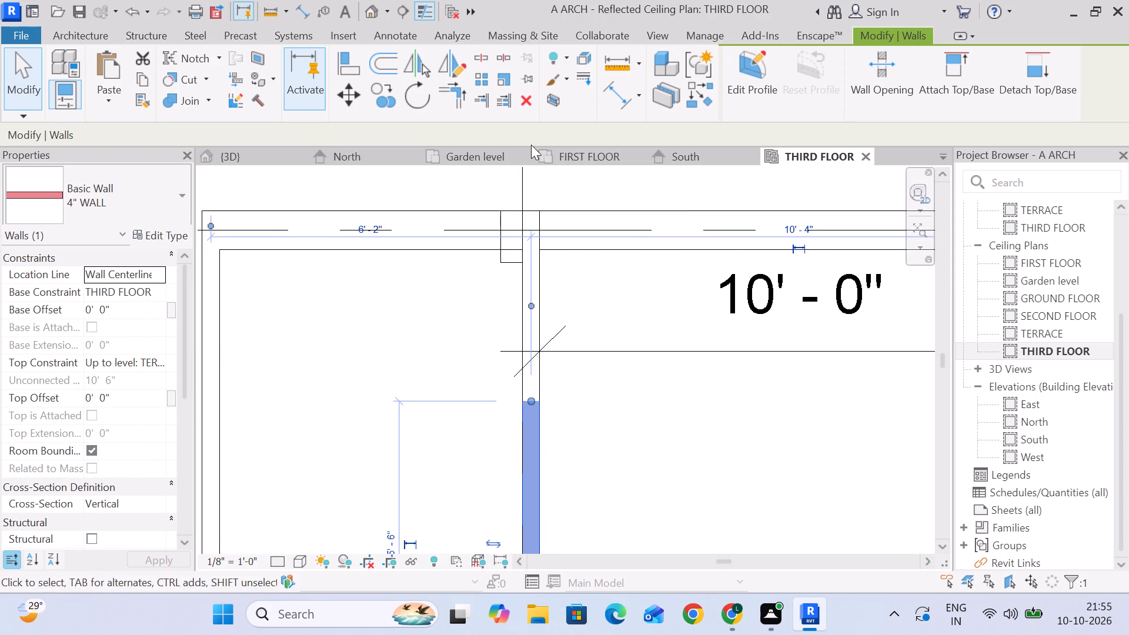
{"action": "scroll", "coordinate": [540, 238], "scroll_direction": "up", "scroll_amount": 9}
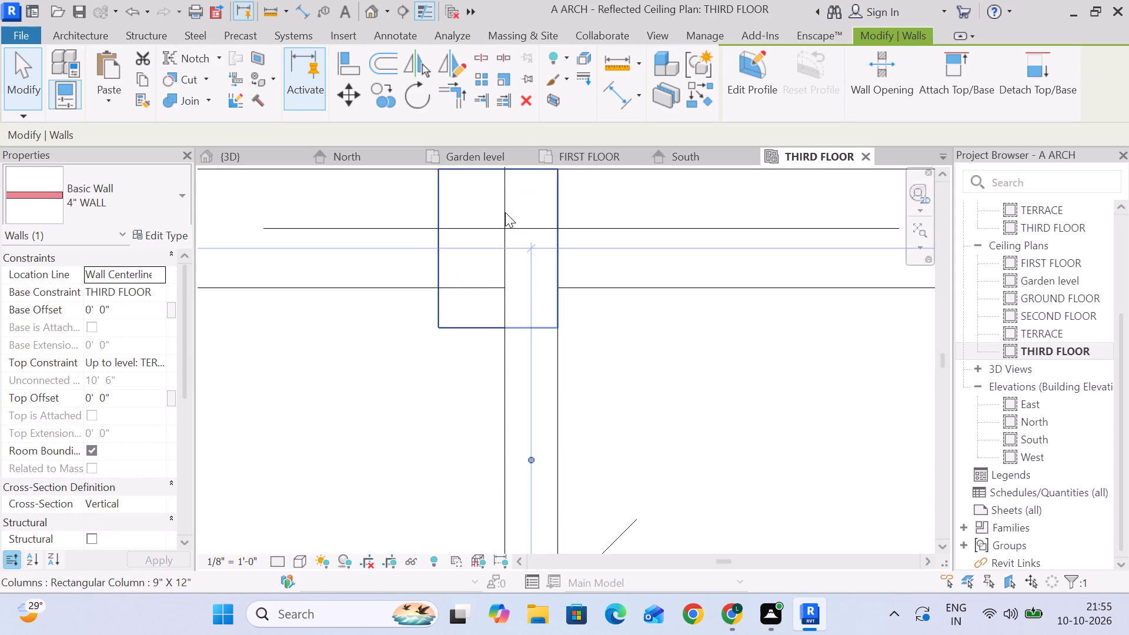
{"action": "middle_click_drag", "start_coordinate": [539, 233], "coordinate": [552, 287]}
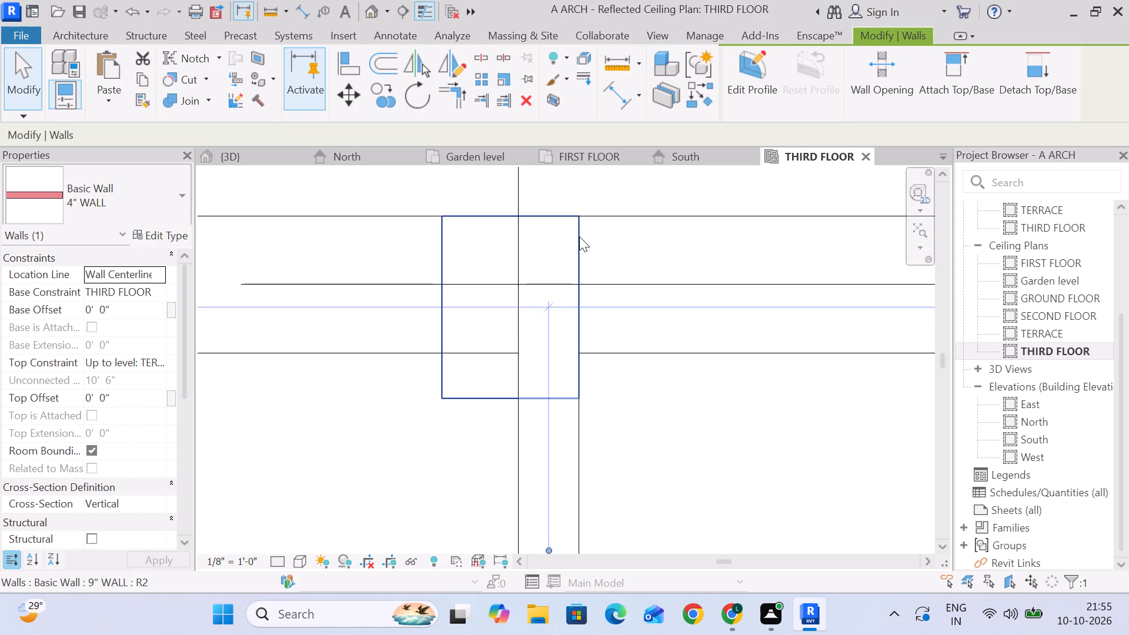
{"action": "left_click", "coordinate": [357, 96]}
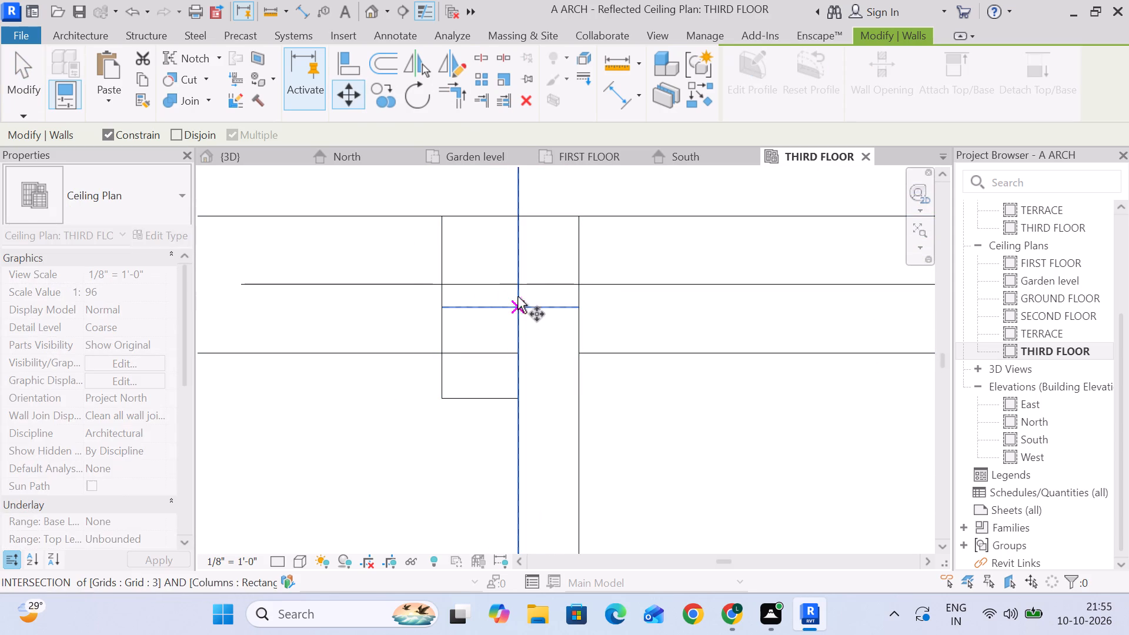
{"action": "left_click", "coordinate": [516, 285]}
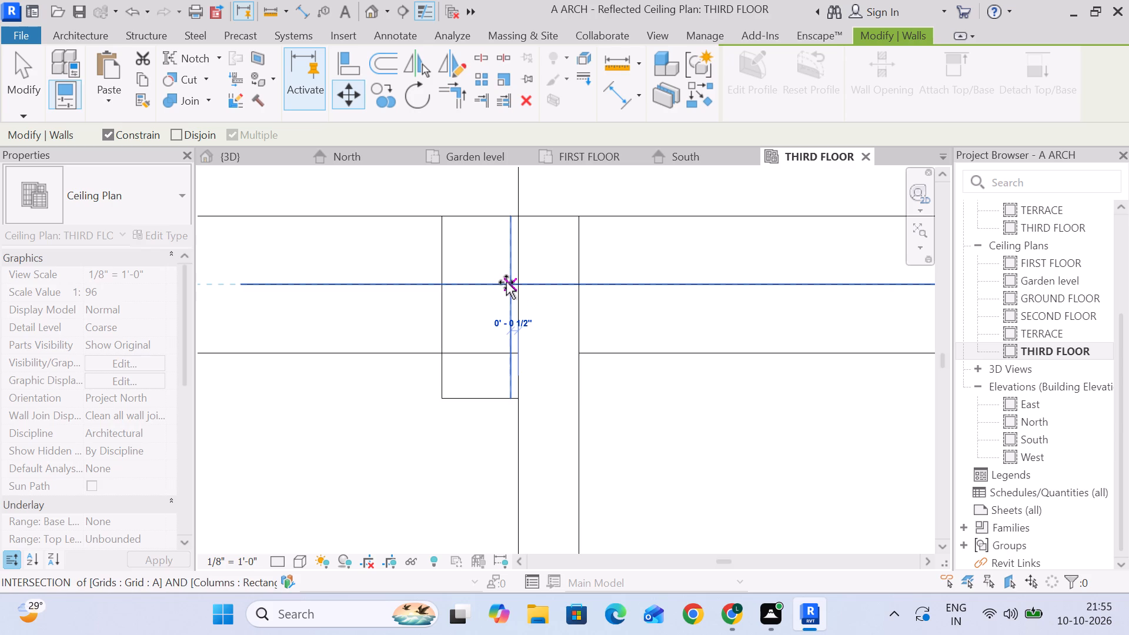
{"action": "left_click", "coordinate": [507, 282]}
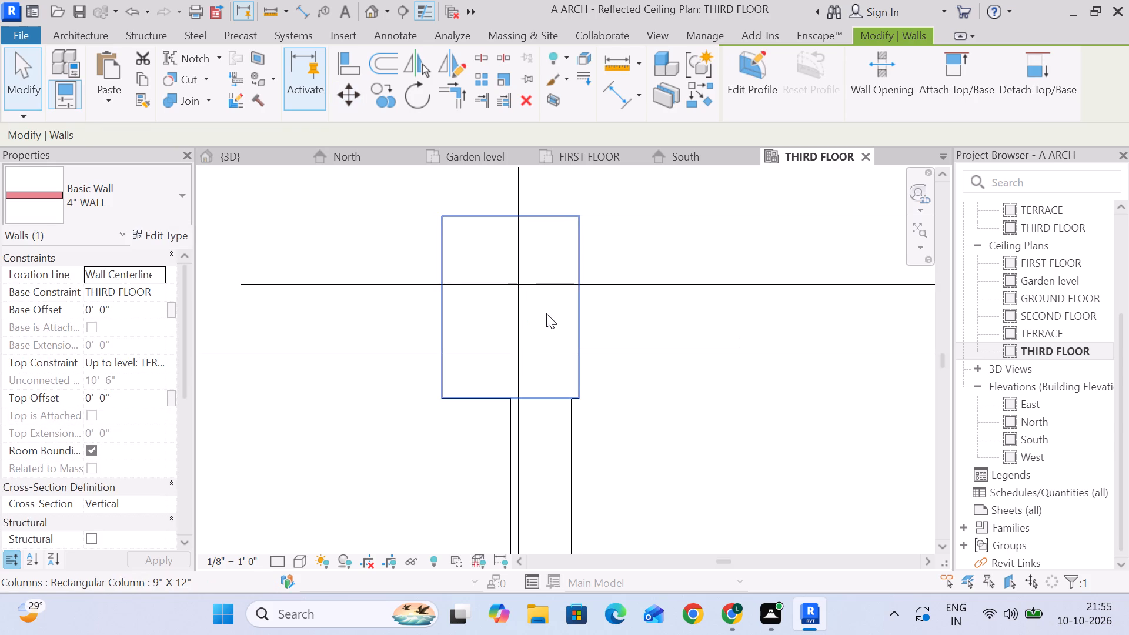
{"action": "key", "text": "Escape"}
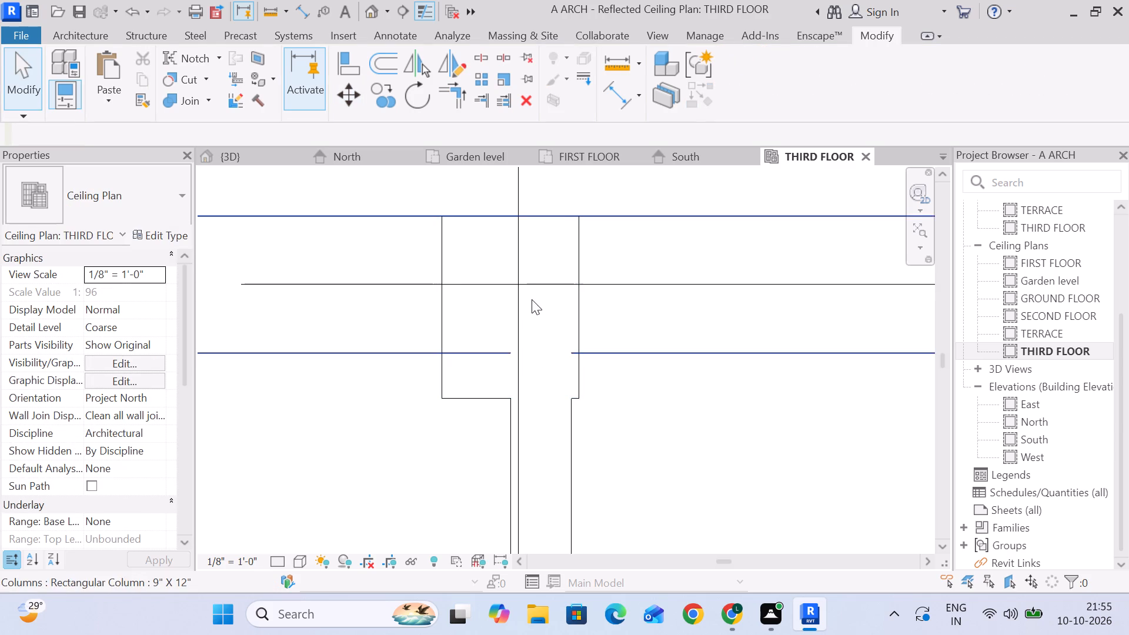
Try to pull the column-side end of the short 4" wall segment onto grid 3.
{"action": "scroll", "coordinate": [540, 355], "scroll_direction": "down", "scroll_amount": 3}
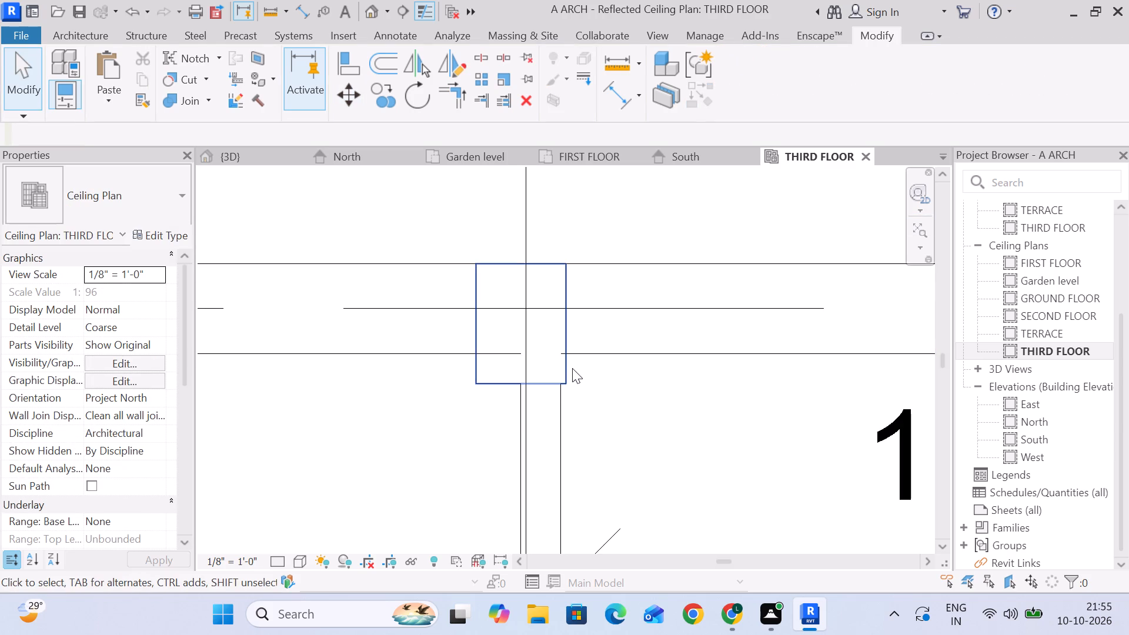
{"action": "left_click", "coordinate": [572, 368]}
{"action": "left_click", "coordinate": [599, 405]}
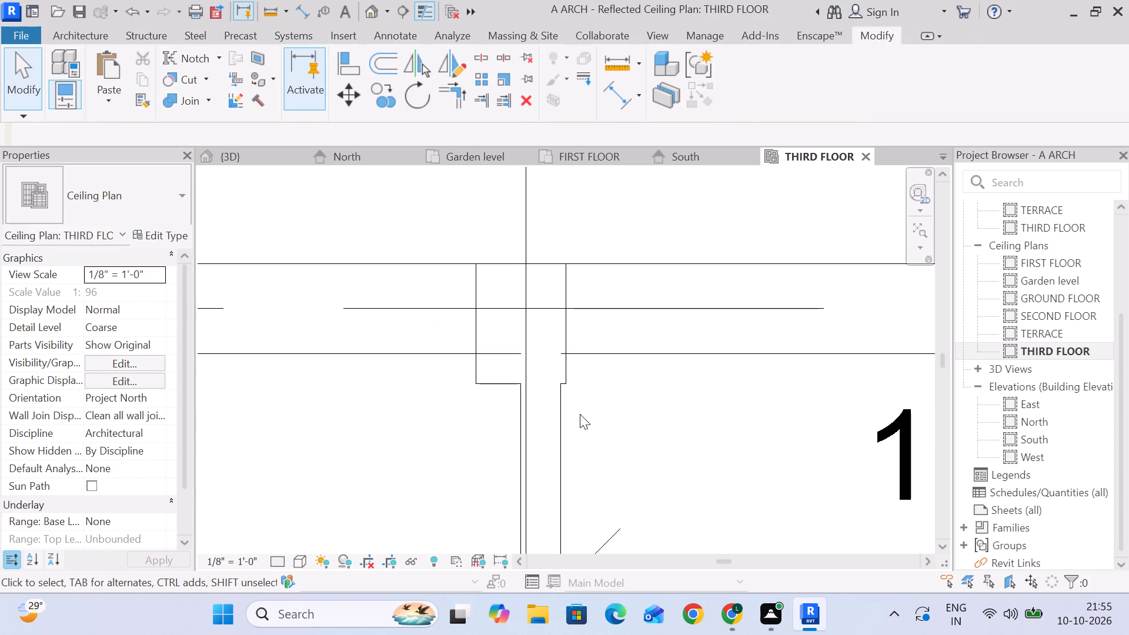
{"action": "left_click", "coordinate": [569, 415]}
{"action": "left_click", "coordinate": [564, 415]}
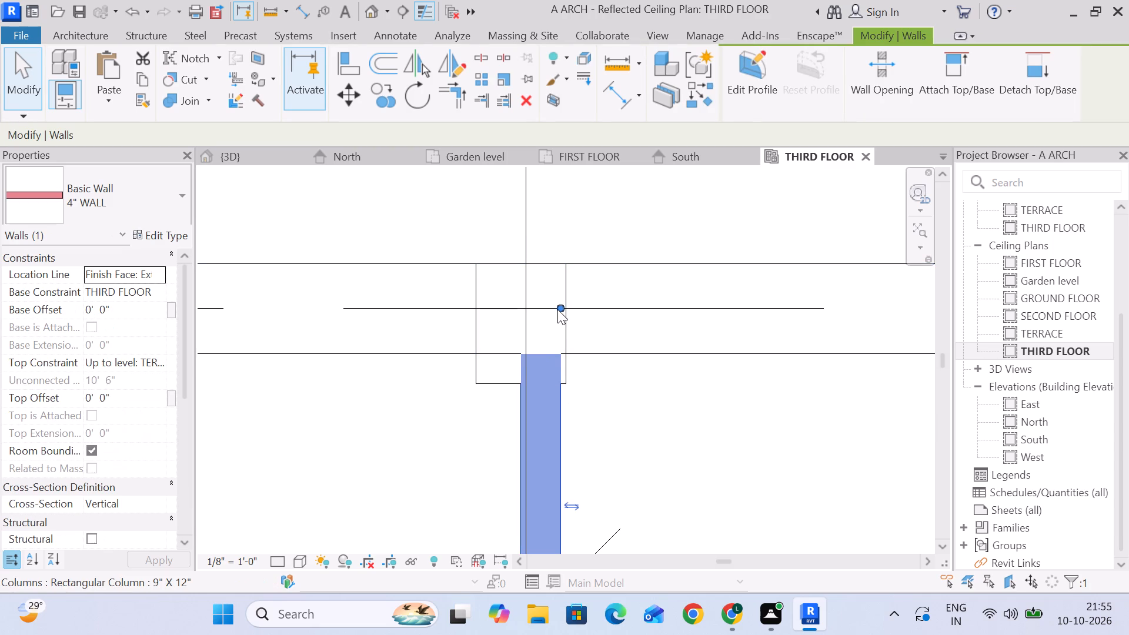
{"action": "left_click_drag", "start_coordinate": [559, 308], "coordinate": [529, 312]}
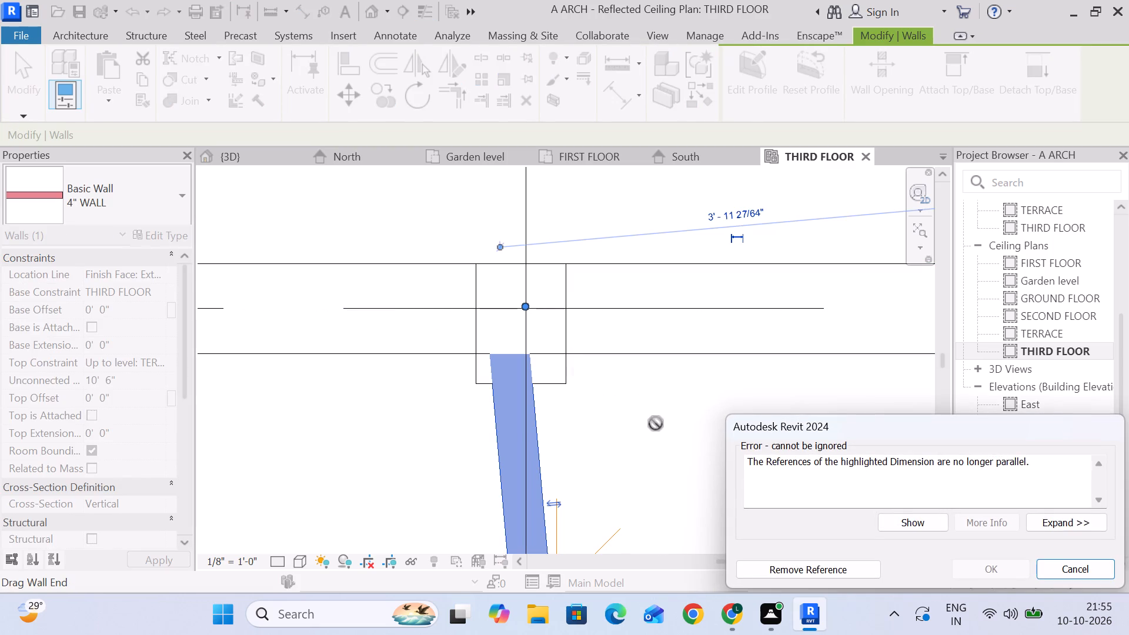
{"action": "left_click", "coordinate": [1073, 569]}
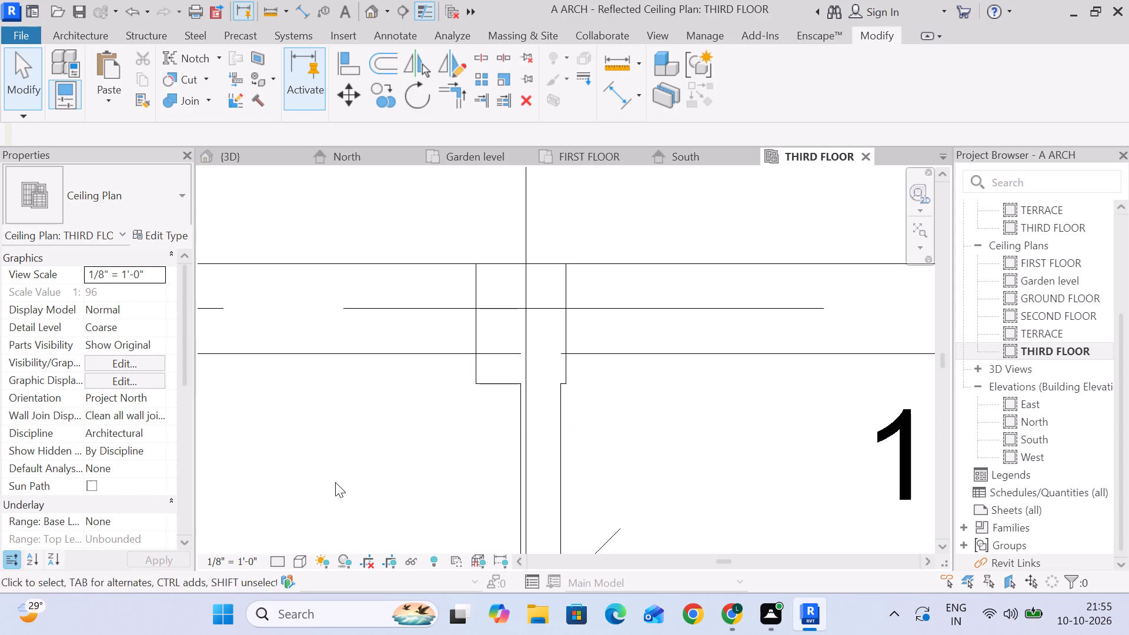
Delete the short 4" wall segment between the grid 3 column and the longer 4" wall.
{"action": "scroll", "coordinate": [556, 395], "scroll_direction": "down", "scroll_amount": 7}
{"action": "middle_click_drag", "start_coordinate": [562, 404], "coordinate": [583, 331]}
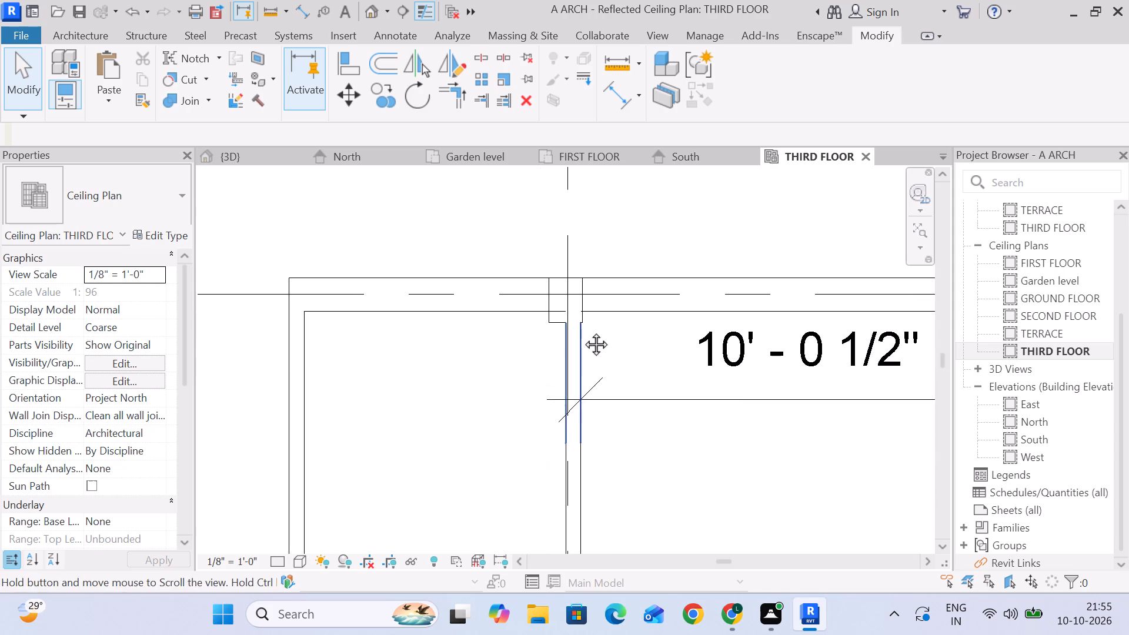
{"action": "middle_click_drag", "start_coordinate": [583, 331], "coordinate": [583, 330]}
{"action": "scroll", "coordinate": [597, 405], "scroll_direction": "up", "scroll_amount": 3}
{"action": "left_click", "coordinate": [556, 346]}
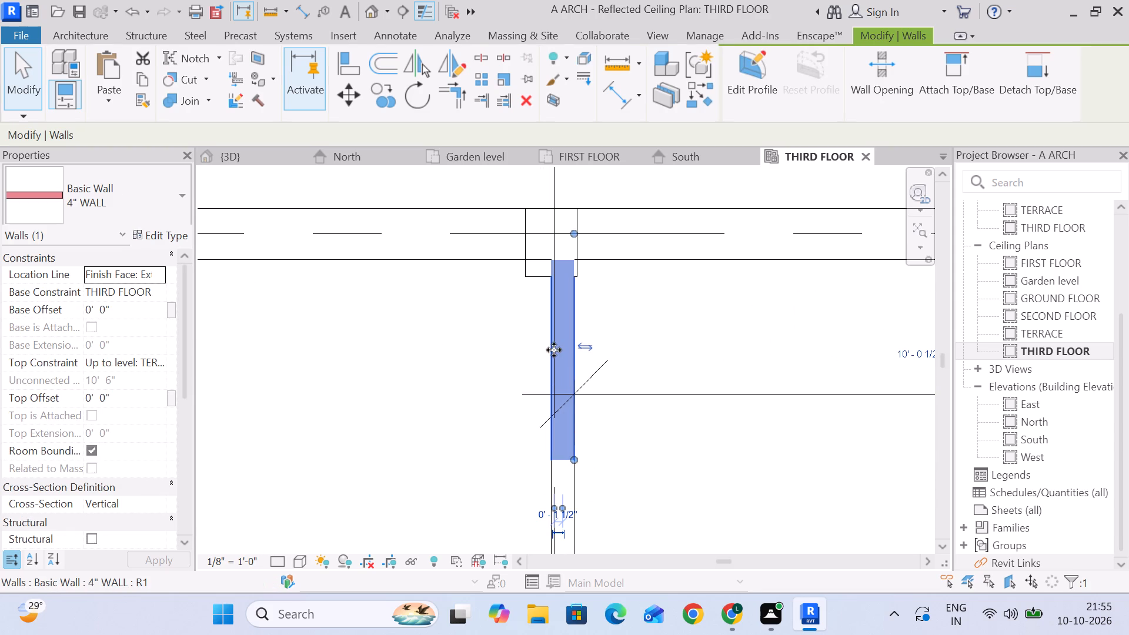
{"action": "key", "text": "Left"}
{"action": "key", "text": "Left"}
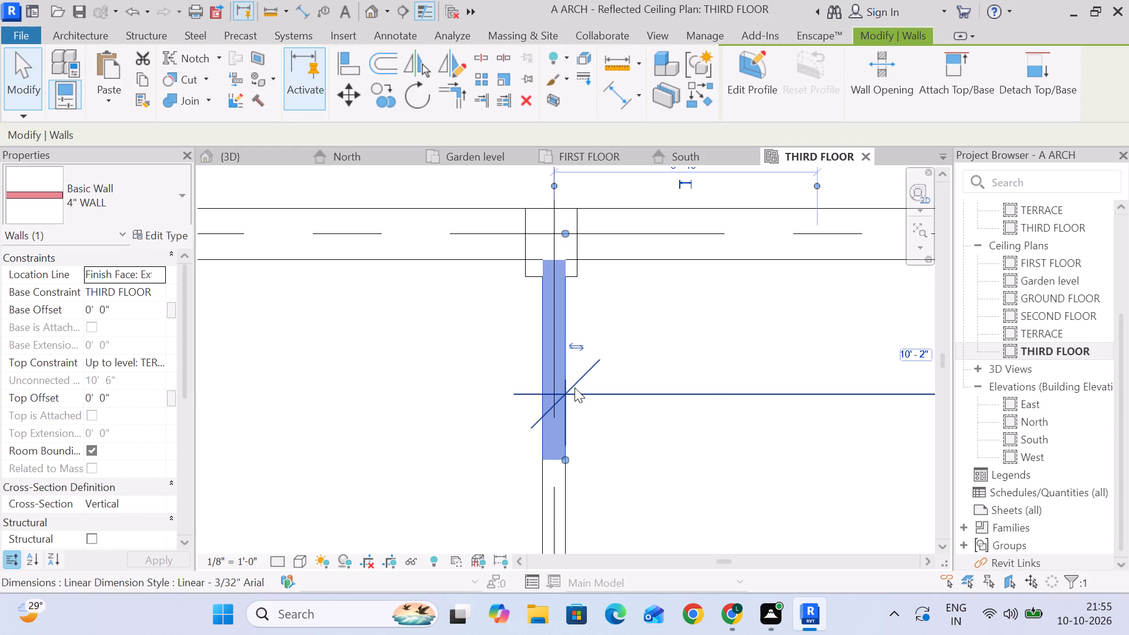
{"action": "key", "text": "Right"}
{"action": "key", "text": "Delete"}
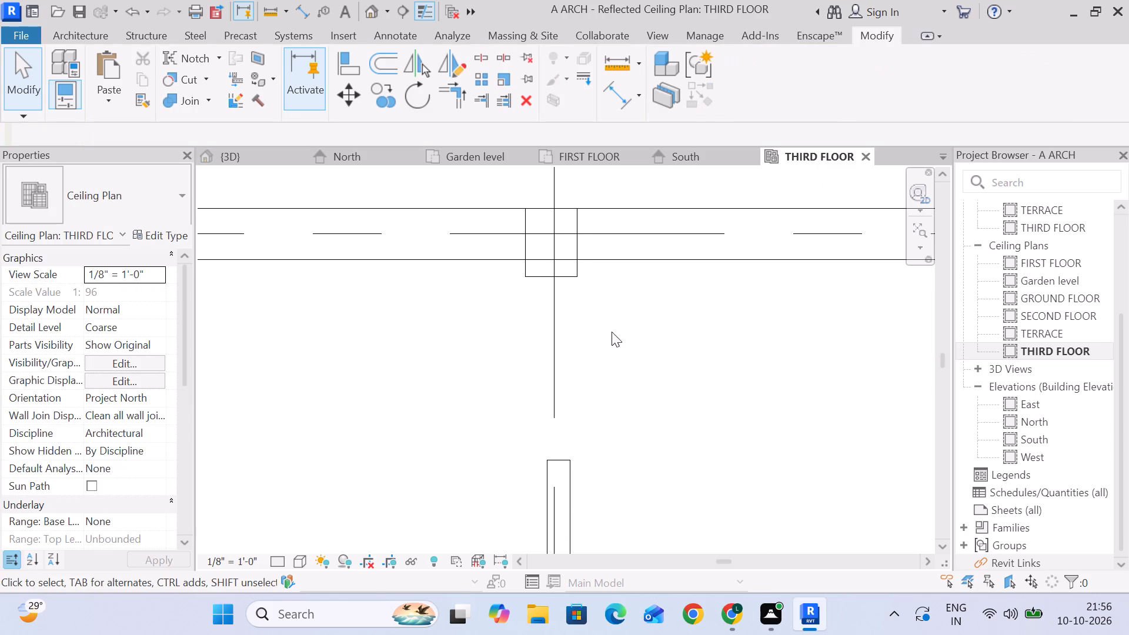
Move the 9" X 12" column 1/2" sideways so that its centre lies on grid 3.
{"action": "left_click", "coordinate": [566, 277]}
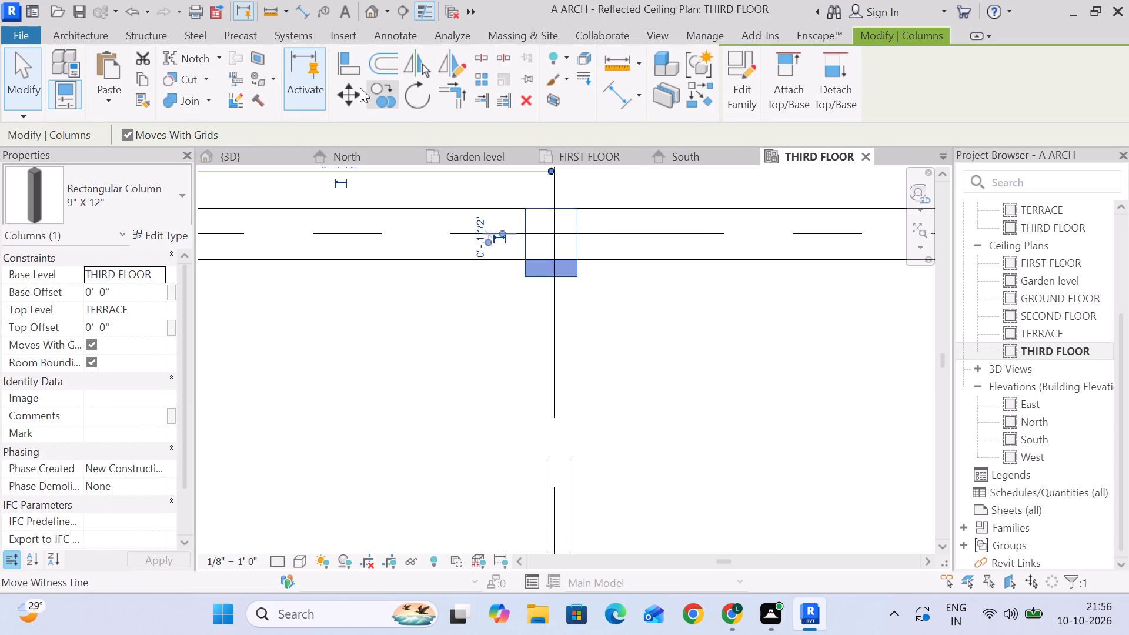
{"action": "left_click", "coordinate": [338, 92]}
{"action": "scroll", "coordinate": [550, 235], "scroll_direction": "up", "scroll_amount": 5}
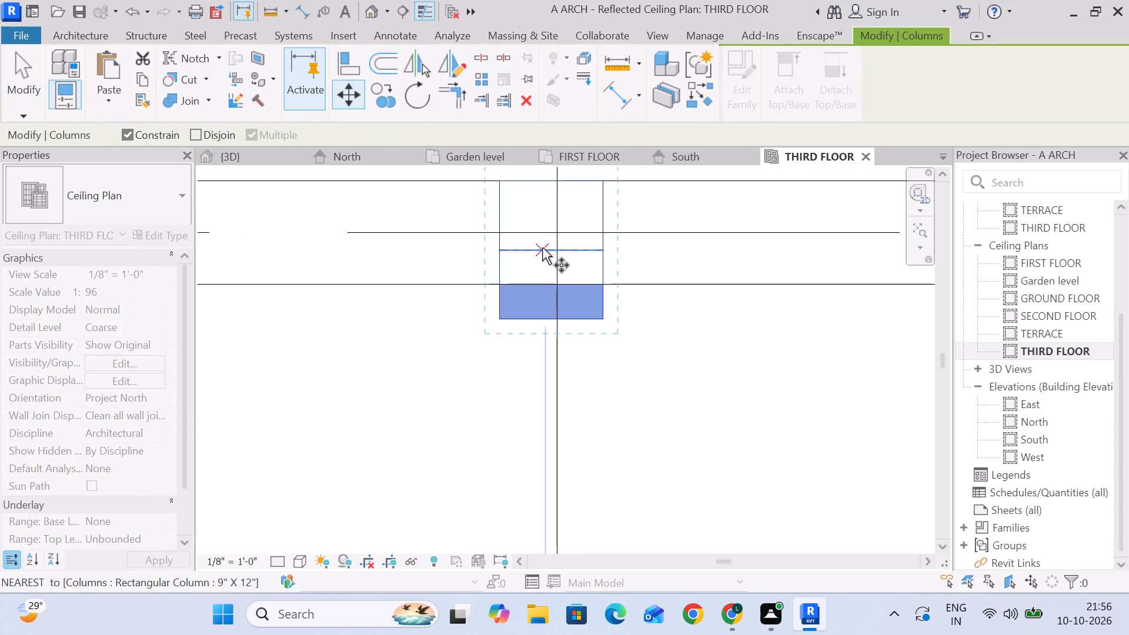
{"action": "left_click", "coordinate": [548, 251]}
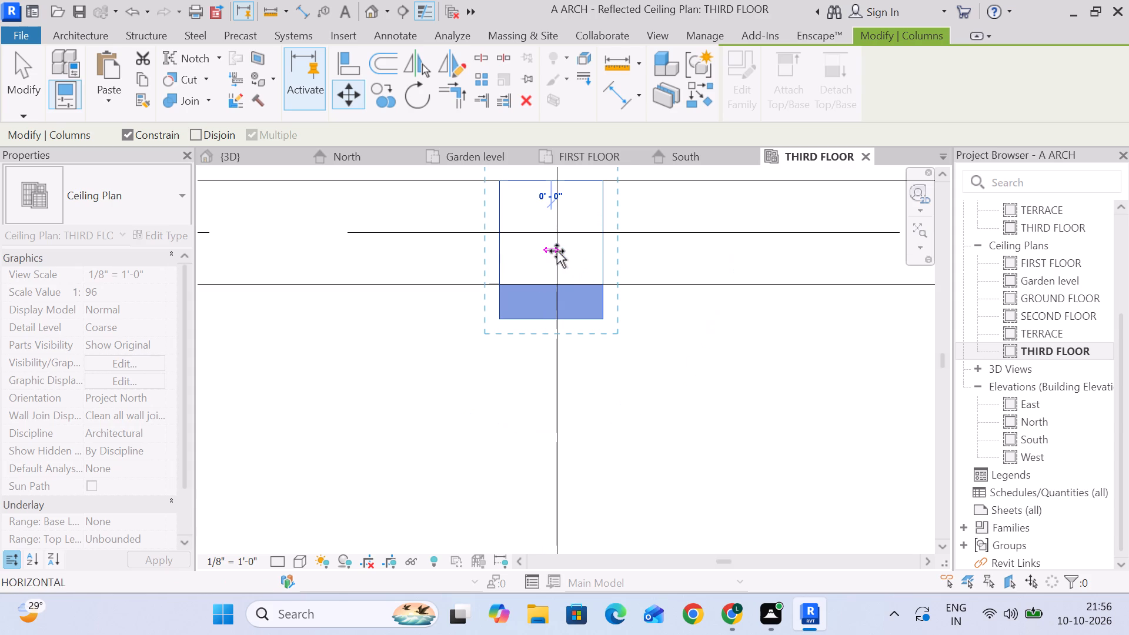
{"action": "scroll", "coordinate": [557, 248], "scroll_direction": "up", "scroll_amount": 5}
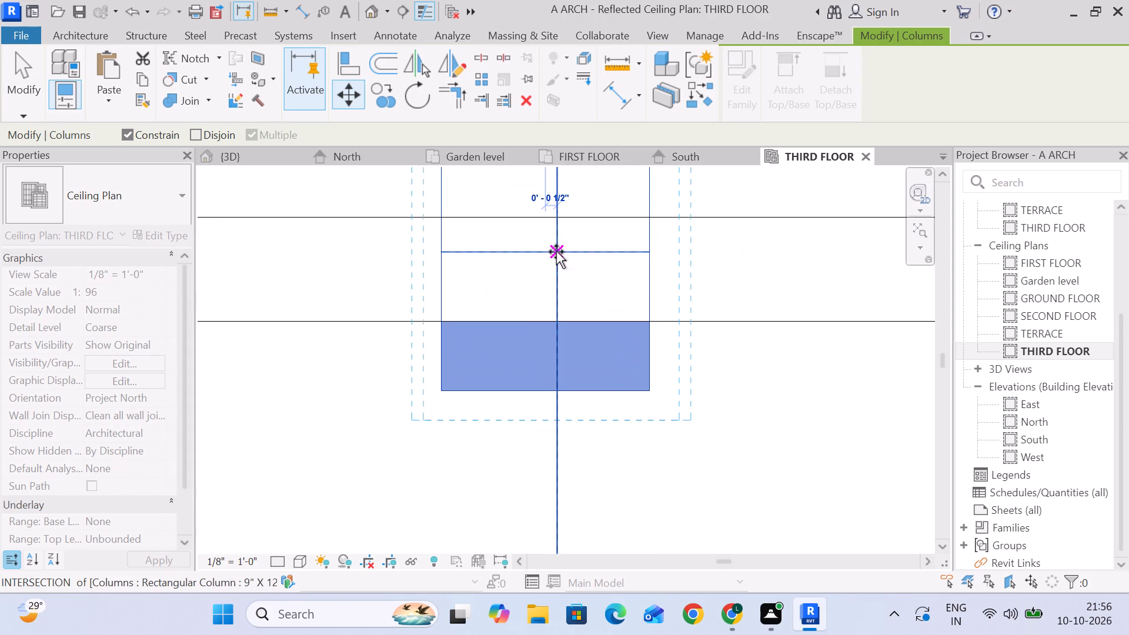
{"action": "left_click", "coordinate": [556, 252]}
{"action": "scroll", "coordinate": [559, 264], "scroll_direction": "down", "scroll_amount": 11}
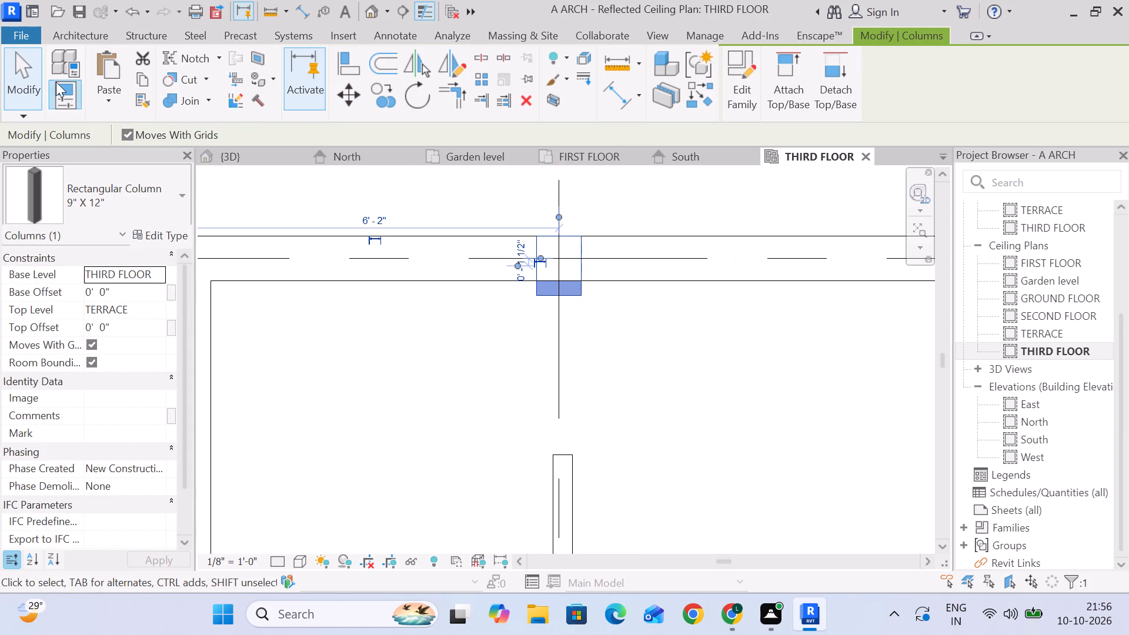
{"action": "left_click", "coordinate": [28, 73]}
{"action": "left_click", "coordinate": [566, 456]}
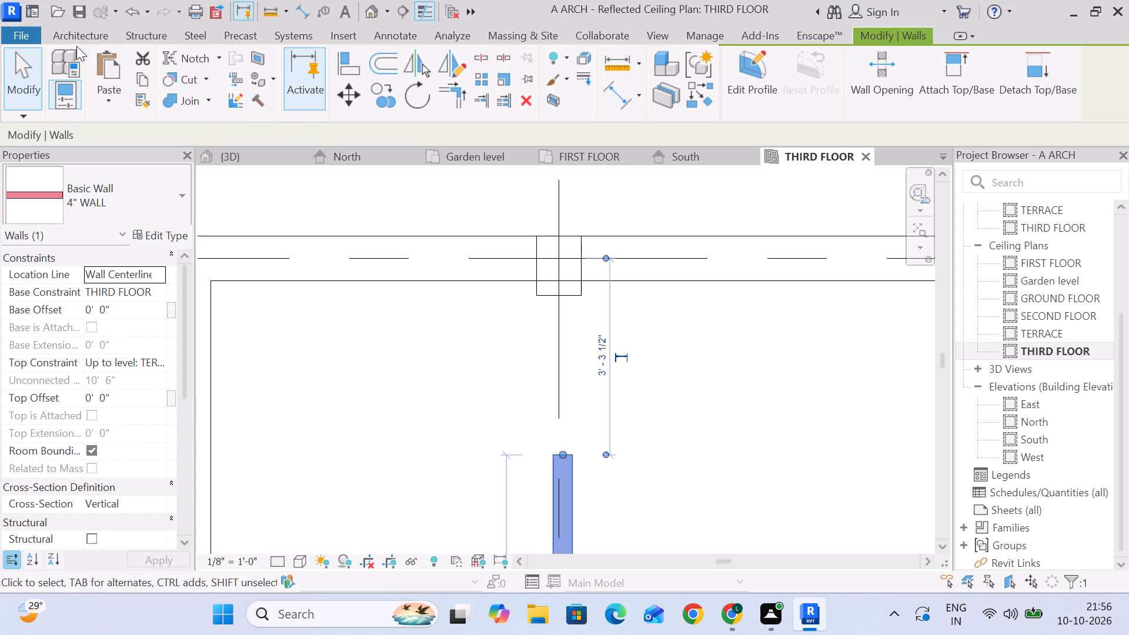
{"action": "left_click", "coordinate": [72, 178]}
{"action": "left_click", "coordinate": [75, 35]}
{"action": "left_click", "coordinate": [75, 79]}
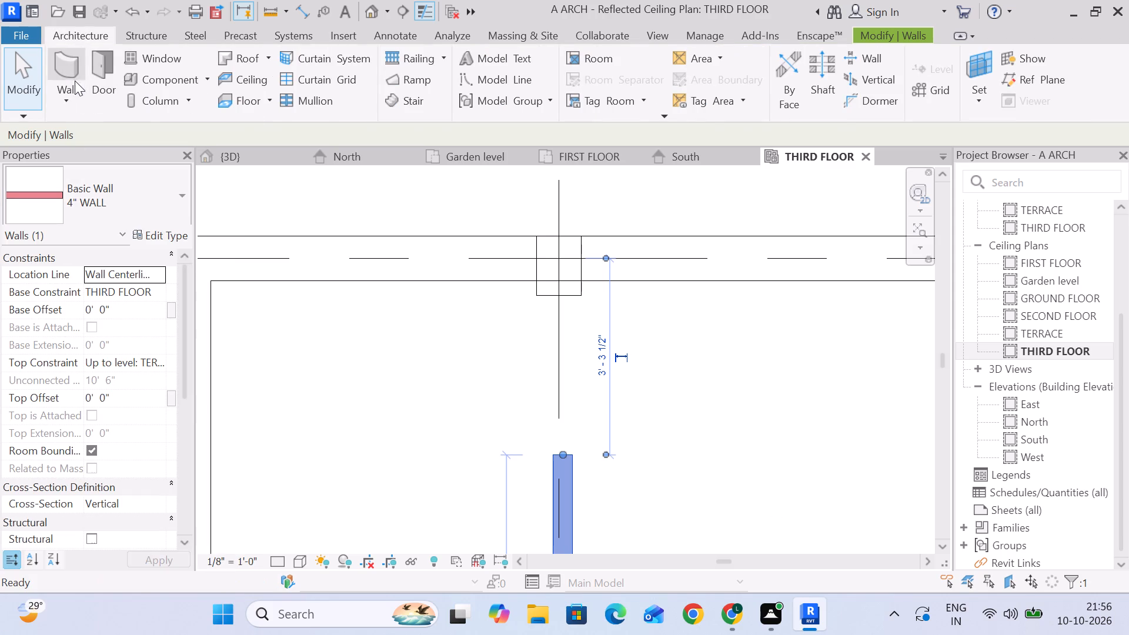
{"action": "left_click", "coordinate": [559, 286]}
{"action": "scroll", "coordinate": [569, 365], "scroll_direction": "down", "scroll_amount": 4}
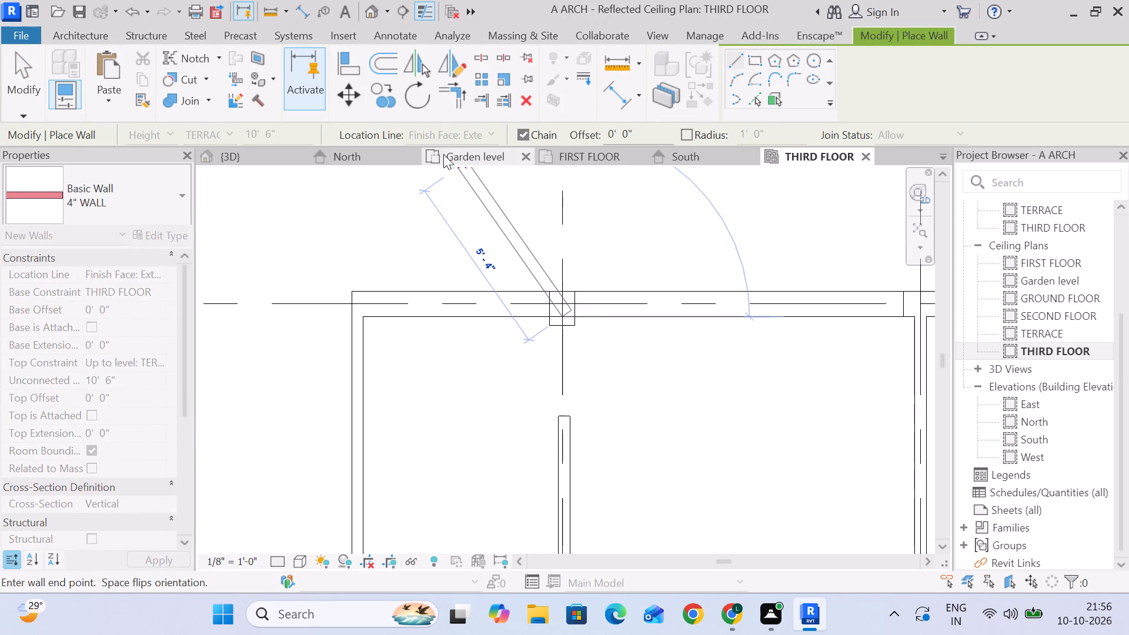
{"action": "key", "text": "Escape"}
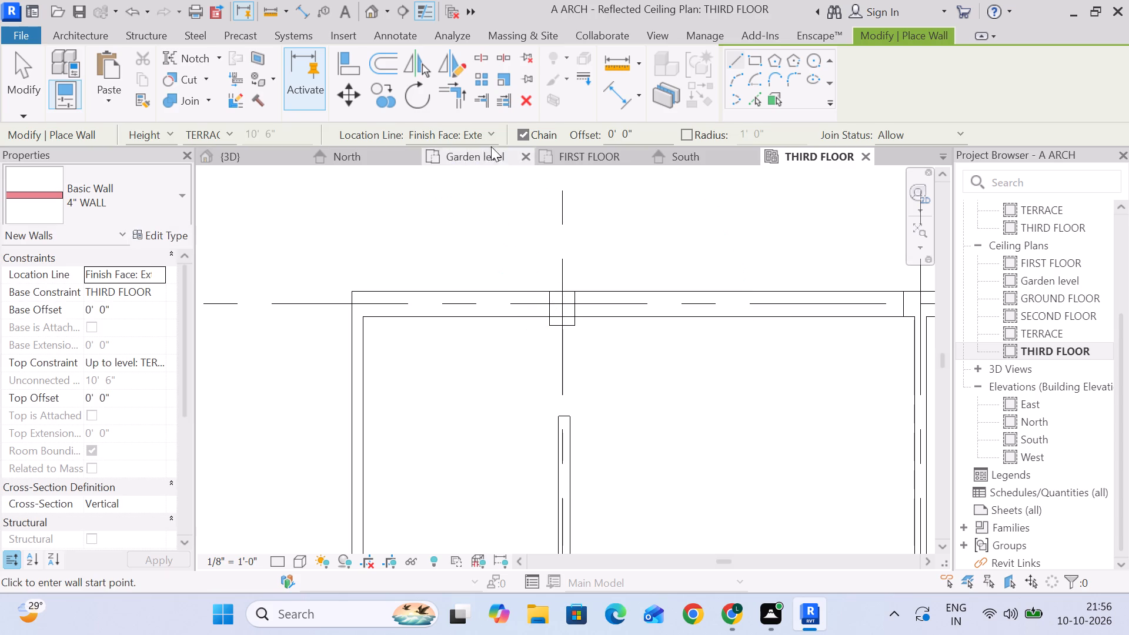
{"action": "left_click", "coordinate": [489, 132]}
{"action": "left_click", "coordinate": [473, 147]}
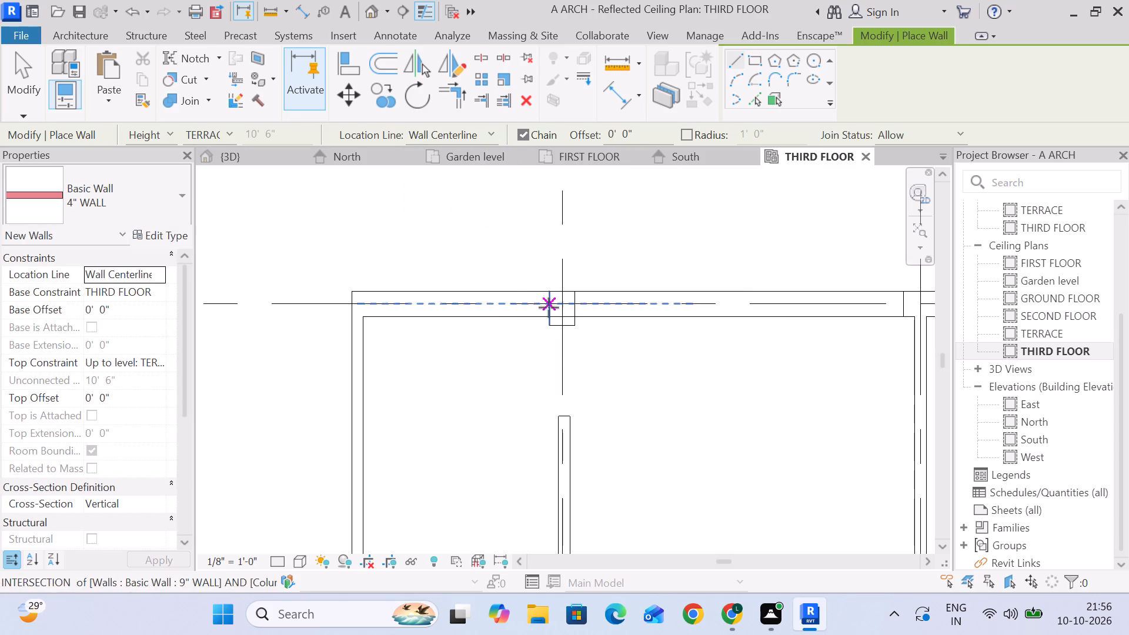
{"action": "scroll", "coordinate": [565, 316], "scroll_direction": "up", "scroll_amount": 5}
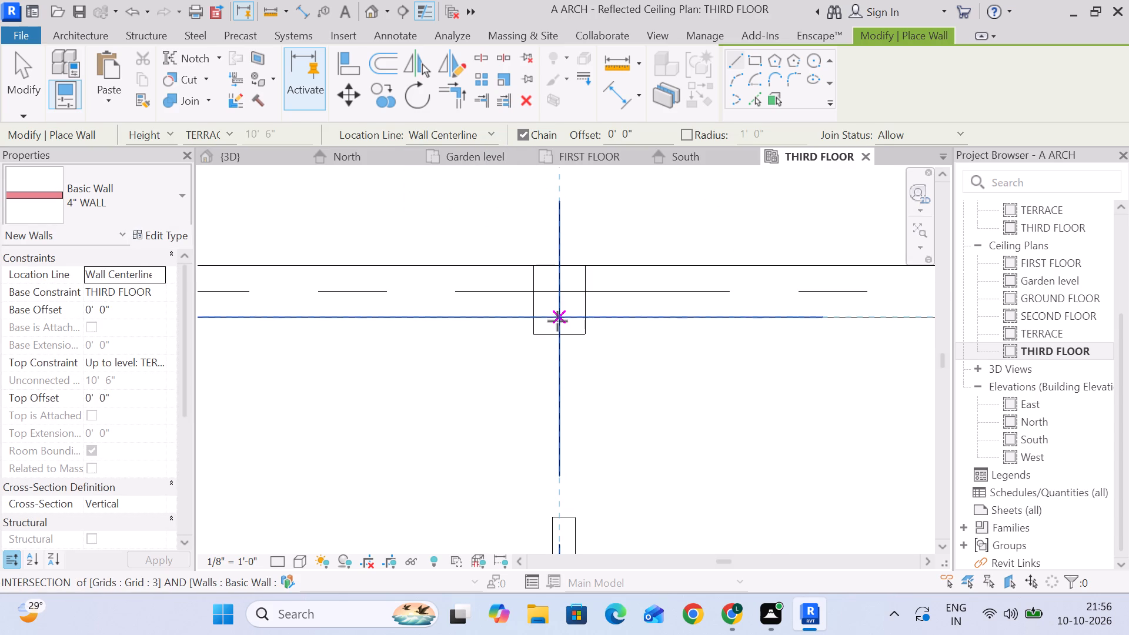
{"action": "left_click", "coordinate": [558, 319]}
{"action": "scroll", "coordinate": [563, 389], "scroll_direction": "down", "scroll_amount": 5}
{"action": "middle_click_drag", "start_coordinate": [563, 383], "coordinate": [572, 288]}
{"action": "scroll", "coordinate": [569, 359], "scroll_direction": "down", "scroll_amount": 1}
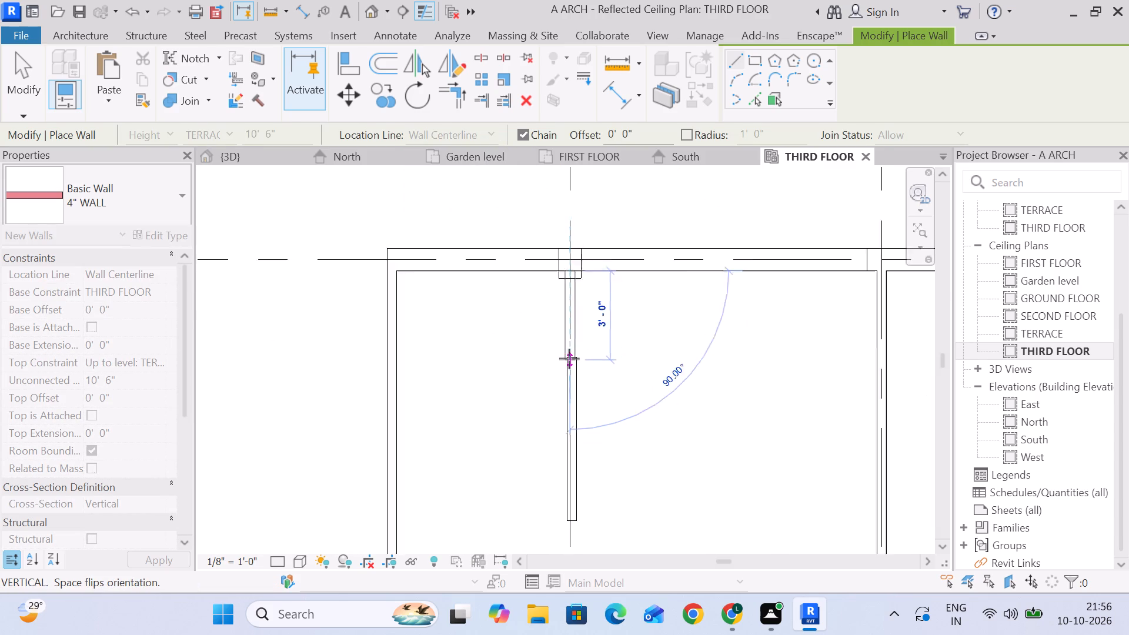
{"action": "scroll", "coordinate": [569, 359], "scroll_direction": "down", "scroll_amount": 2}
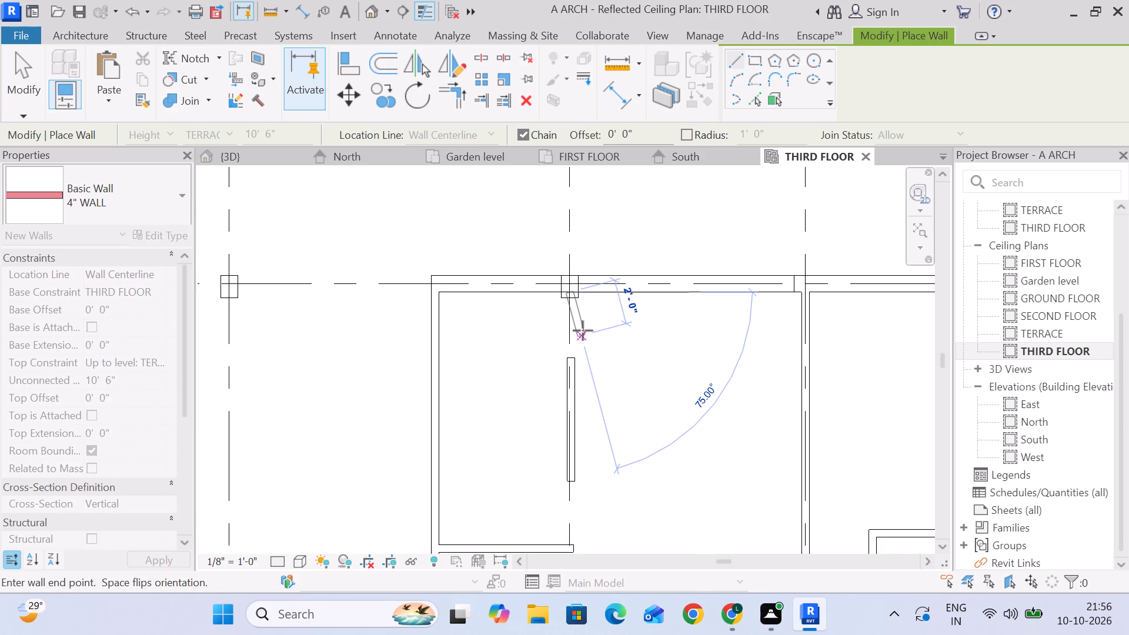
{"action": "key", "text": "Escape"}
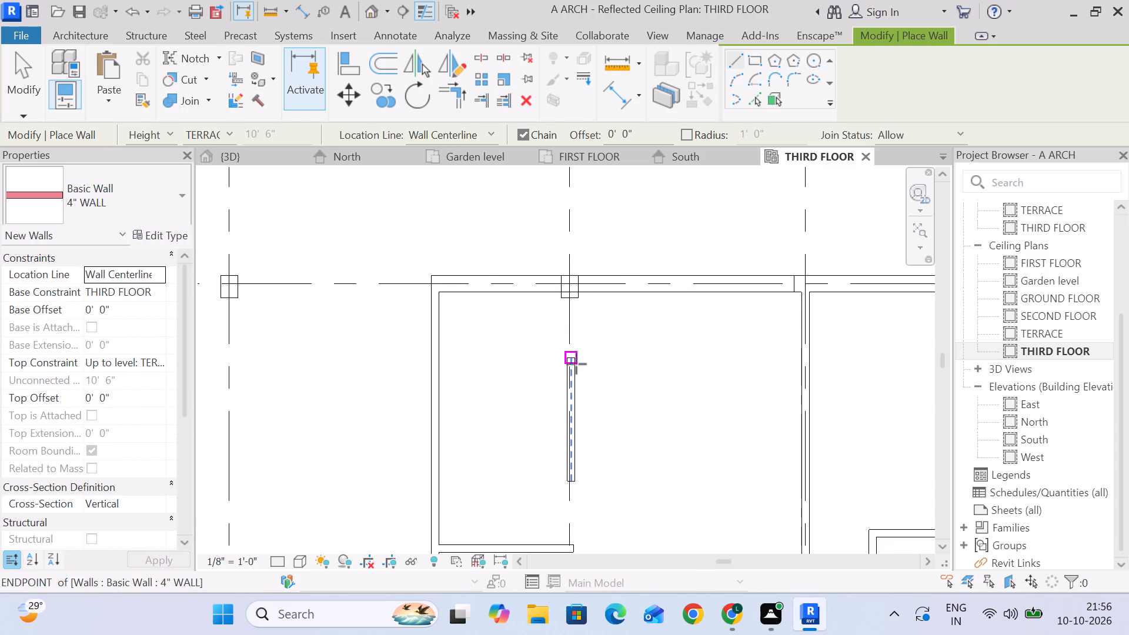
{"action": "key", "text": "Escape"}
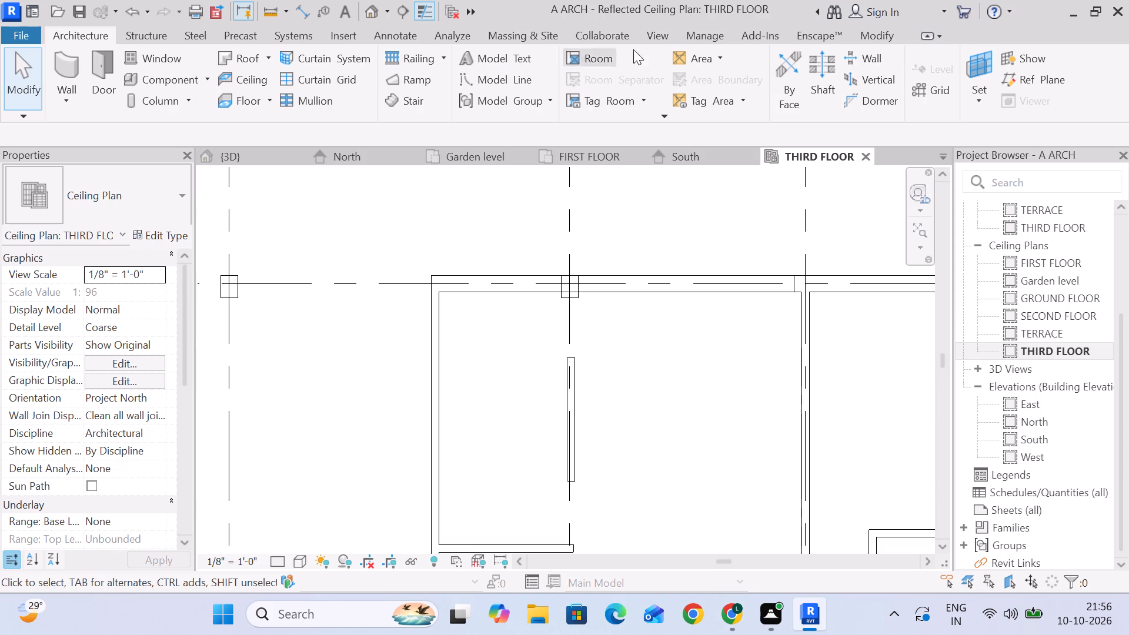
Align the side face of the 4" wall along grid 3 with the matching side face of the 9" X 12" column.
{"action": "left_click", "coordinate": [877, 36]}
{"action": "left_click", "coordinate": [345, 58]}
{"action": "scroll", "coordinate": [583, 297], "scroll_direction": "up", "scroll_amount": 6}
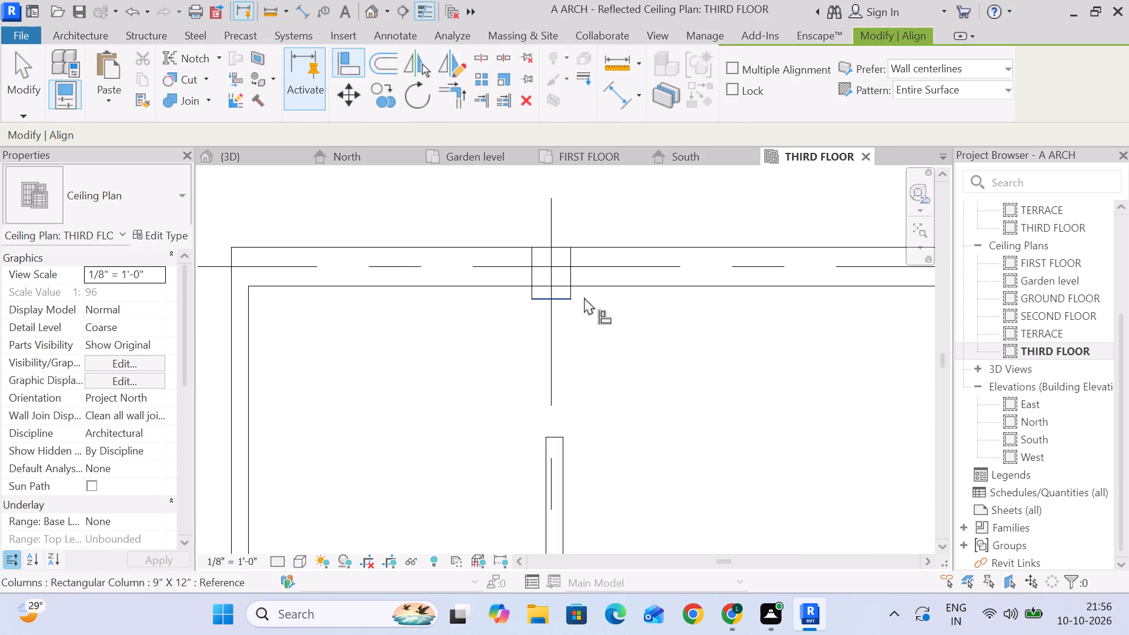
{"action": "scroll", "coordinate": [584, 297], "scroll_direction": "up", "scroll_amount": 6}
{"action": "left_click", "coordinate": [555, 289]}
{"action": "scroll", "coordinate": [559, 404], "scroll_direction": "down", "scroll_amount": 5}
{"action": "middle_click_drag", "start_coordinate": [559, 412], "coordinate": [559, 292]}
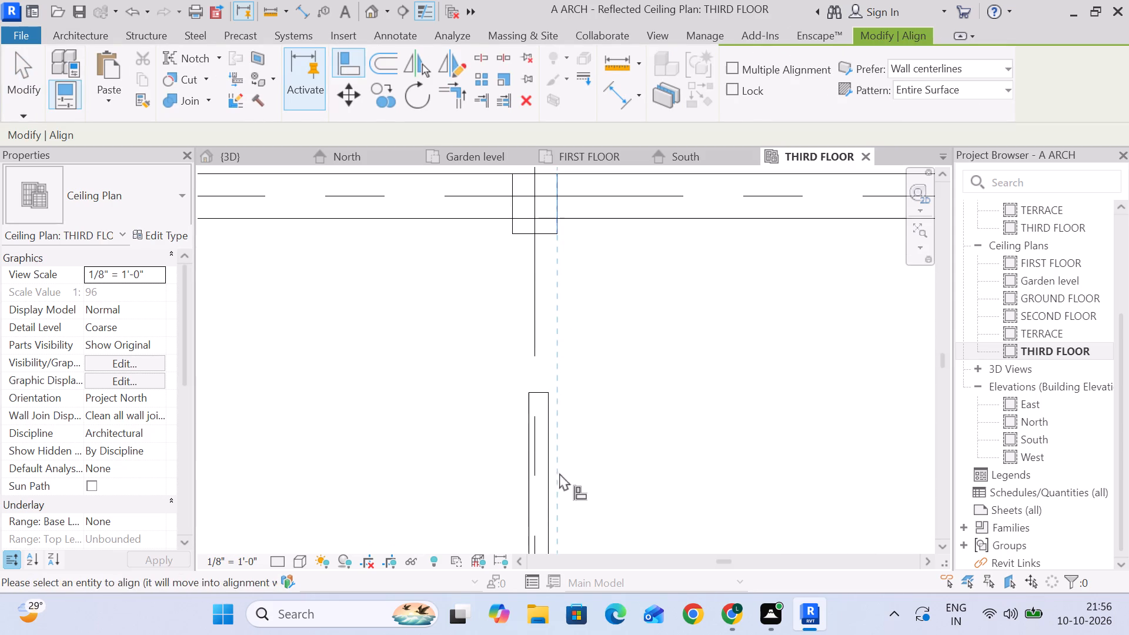
{"action": "left_click", "coordinate": [552, 481]}
{"action": "scroll", "coordinate": [588, 476], "scroll_direction": "down", "scroll_amount": 4}
{"action": "middle_click_drag", "start_coordinate": [589, 473], "coordinate": [580, 496]}
{"action": "key", "text": "Escape"}
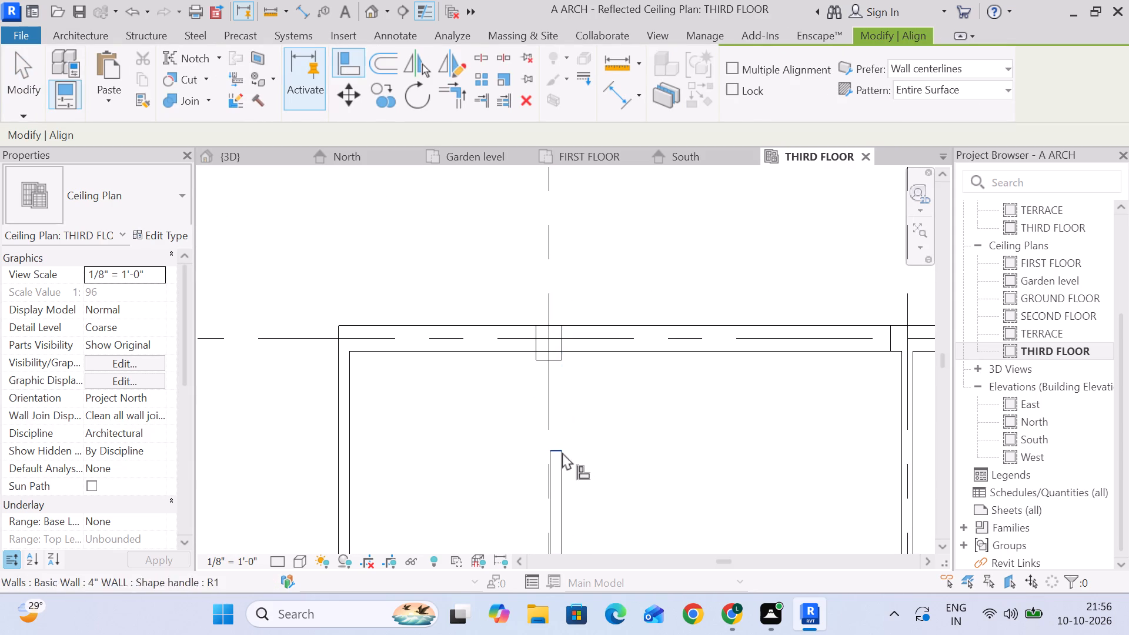
{"action": "scroll", "coordinate": [553, 421], "scroll_direction": "down", "scroll_amount": 3}
{"action": "middle_click_drag", "start_coordinate": [640, 492], "coordinate": [640, 275]}
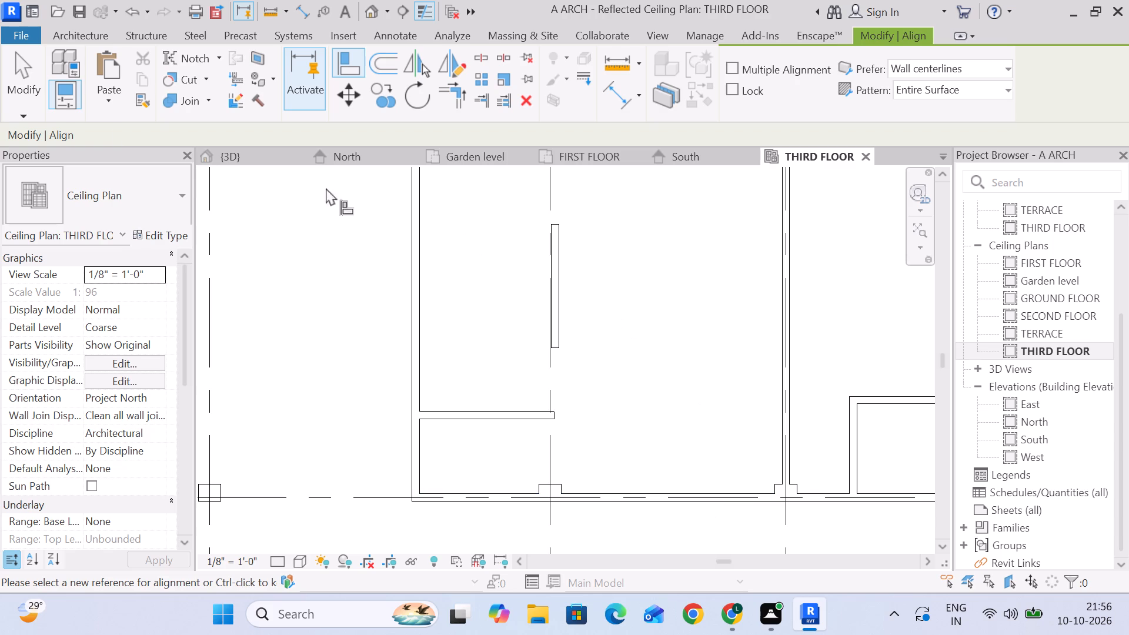
{"action": "left_click", "coordinate": [15, 83]}
Extend the column-side end of the 4" wall along grid 3 past the column face into the 9" outer wall.
{"action": "left_click", "coordinate": [561, 228]}
{"action": "middle_click_drag", "start_coordinate": [599, 225], "coordinate": [577, 377]}
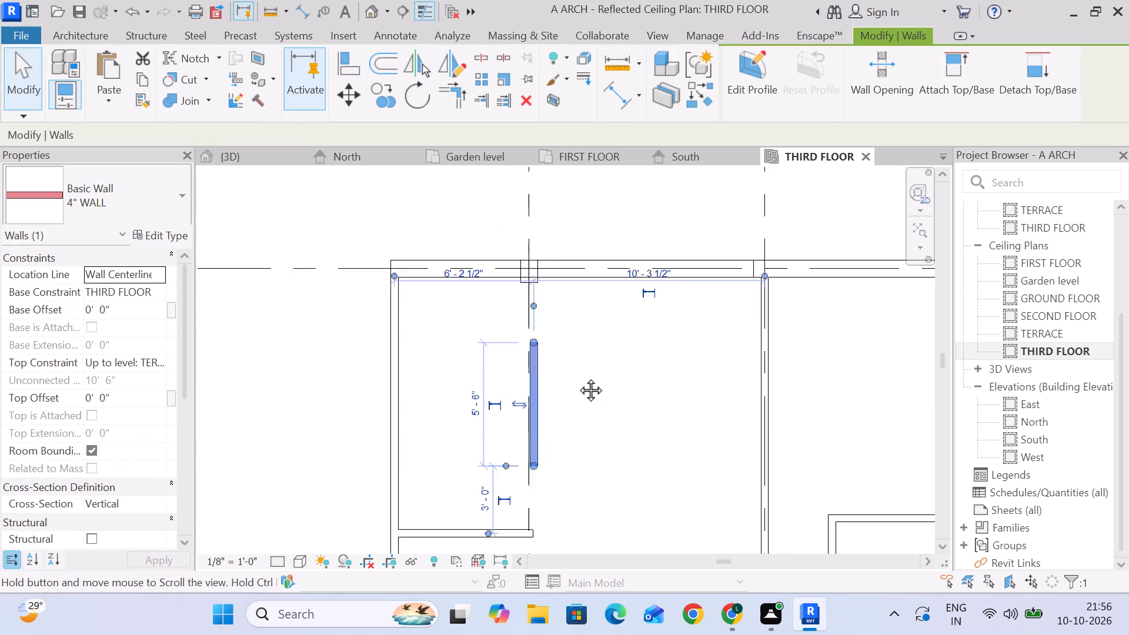
{"action": "middle_click_drag", "start_coordinate": [577, 377], "coordinate": [577, 395]}
{"action": "scroll", "coordinate": [577, 395], "scroll_direction": "up", "scroll_amount": 6}
{"action": "left_click_drag", "start_coordinate": [499, 413], "coordinate": [512, 325]}
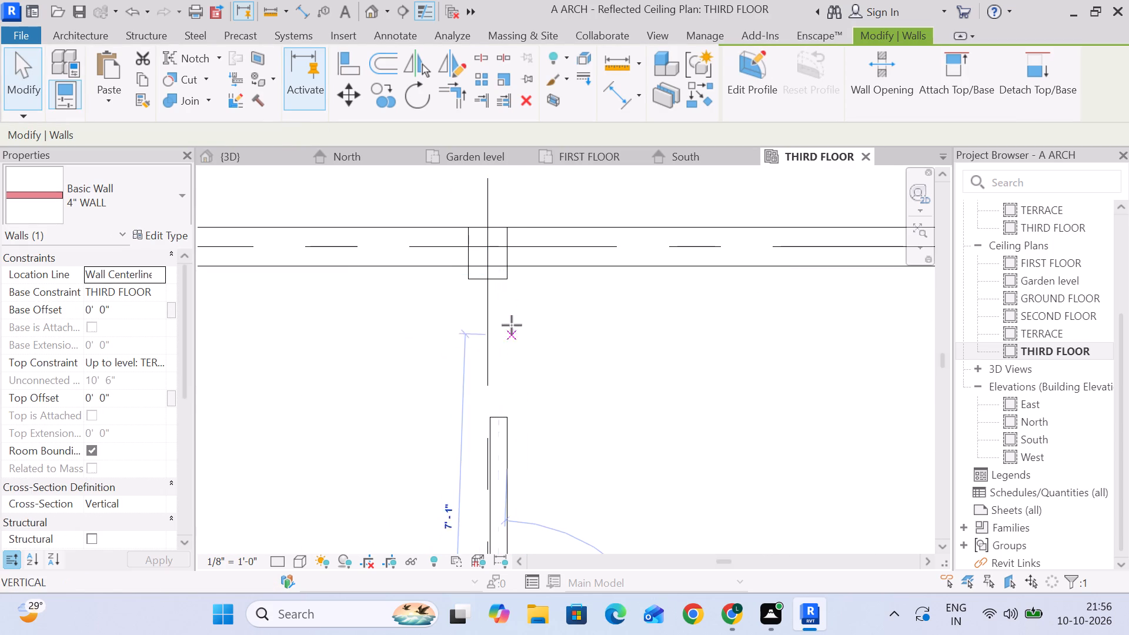
{"action": "left_click_drag", "start_coordinate": [512, 325], "coordinate": [501, 281]}
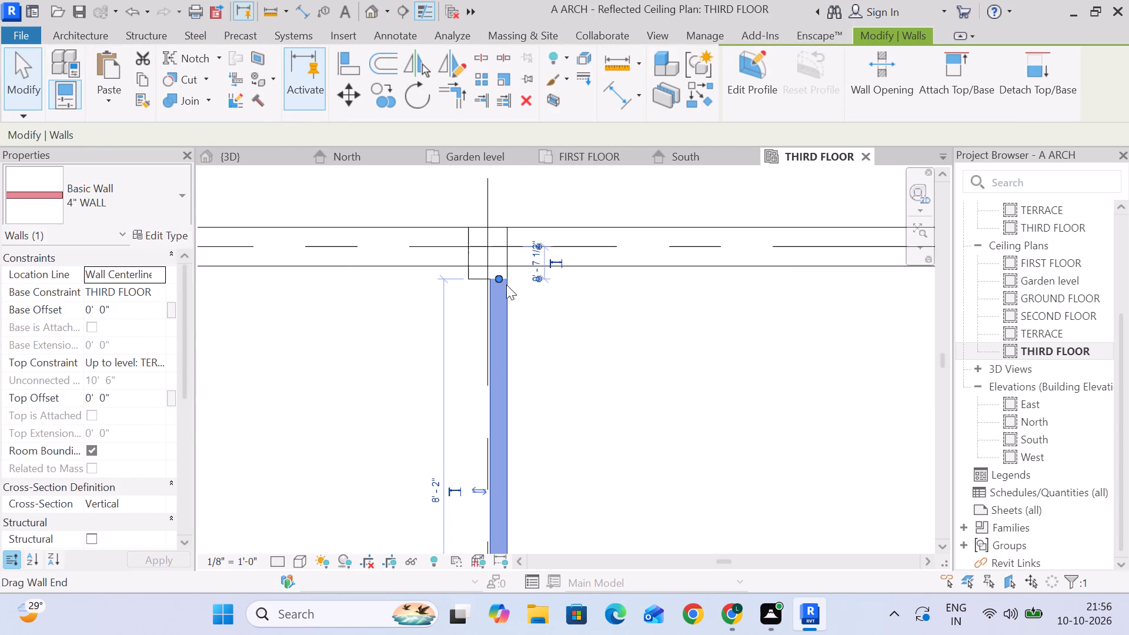
{"action": "scroll", "coordinate": [504, 282], "scroll_direction": "up", "scroll_amount": 5}
{"action": "left_click_drag", "start_coordinate": [493, 275], "coordinate": [492, 250]}
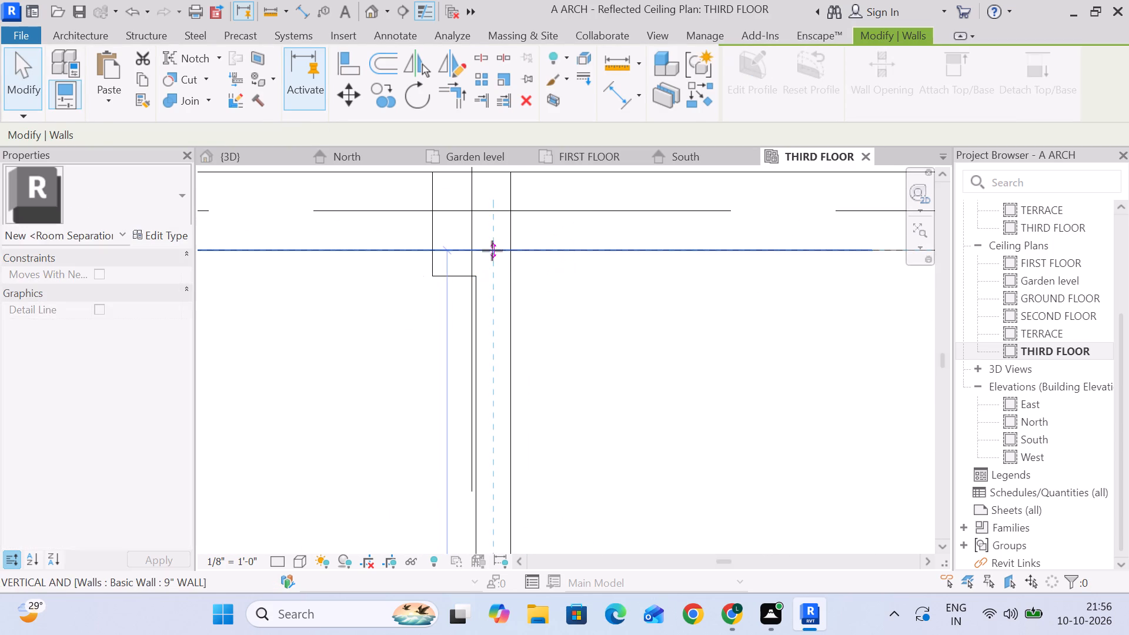
{"action": "left_click_drag", "start_coordinate": [492, 250], "coordinate": [494, 233]}
{"action": "left_click", "coordinate": [592, 342]}
{"action": "scroll", "coordinate": [602, 348], "scroll_direction": "down", "scroll_amount": 5}
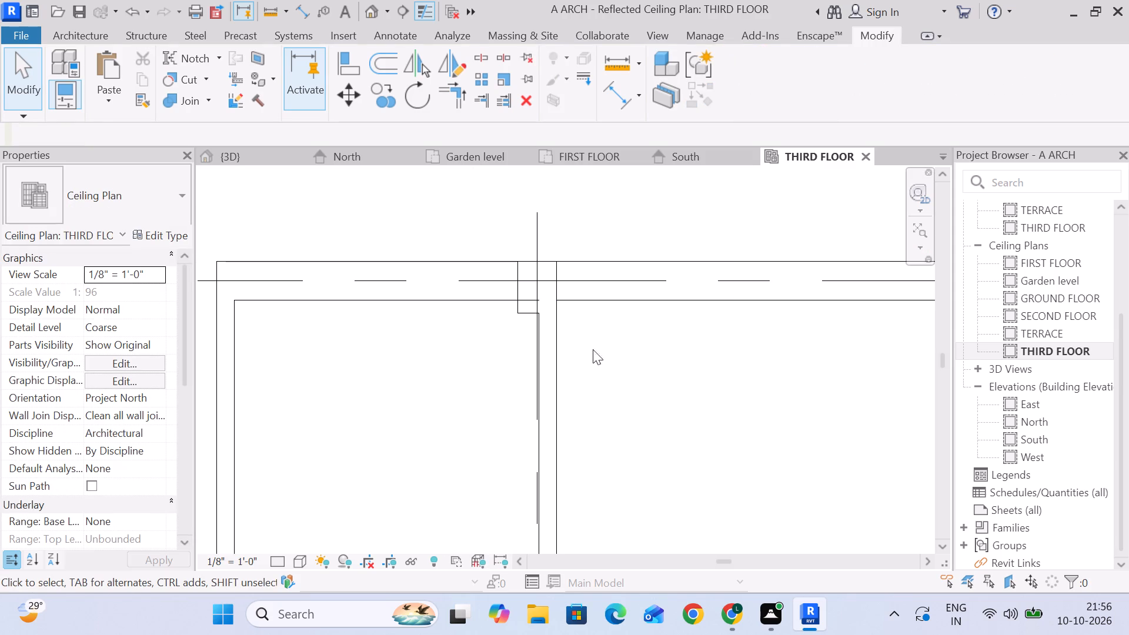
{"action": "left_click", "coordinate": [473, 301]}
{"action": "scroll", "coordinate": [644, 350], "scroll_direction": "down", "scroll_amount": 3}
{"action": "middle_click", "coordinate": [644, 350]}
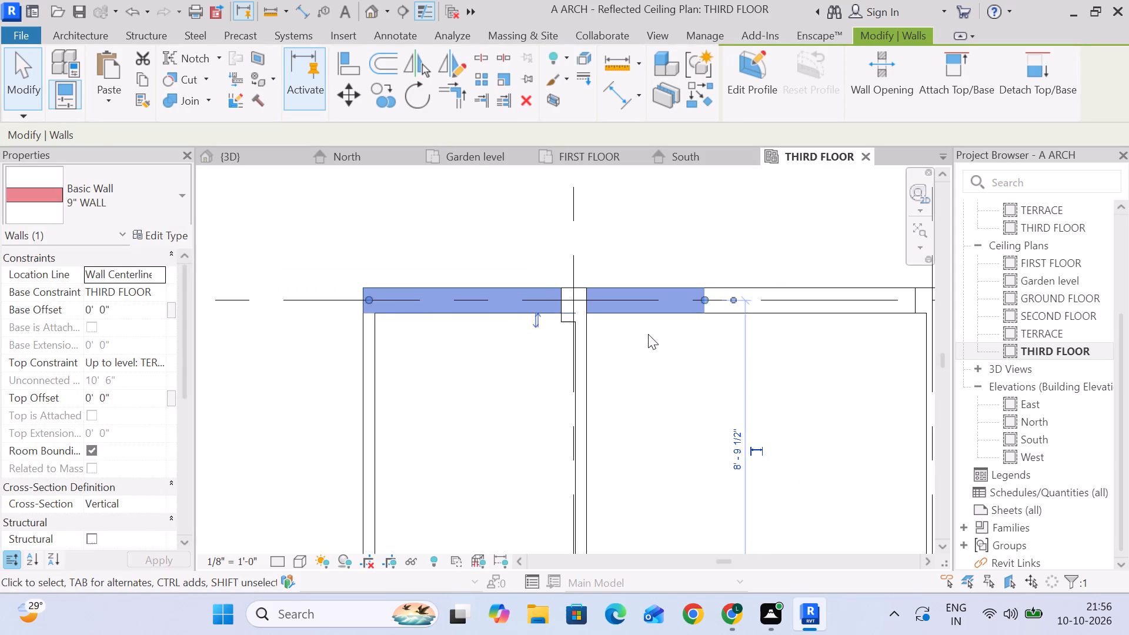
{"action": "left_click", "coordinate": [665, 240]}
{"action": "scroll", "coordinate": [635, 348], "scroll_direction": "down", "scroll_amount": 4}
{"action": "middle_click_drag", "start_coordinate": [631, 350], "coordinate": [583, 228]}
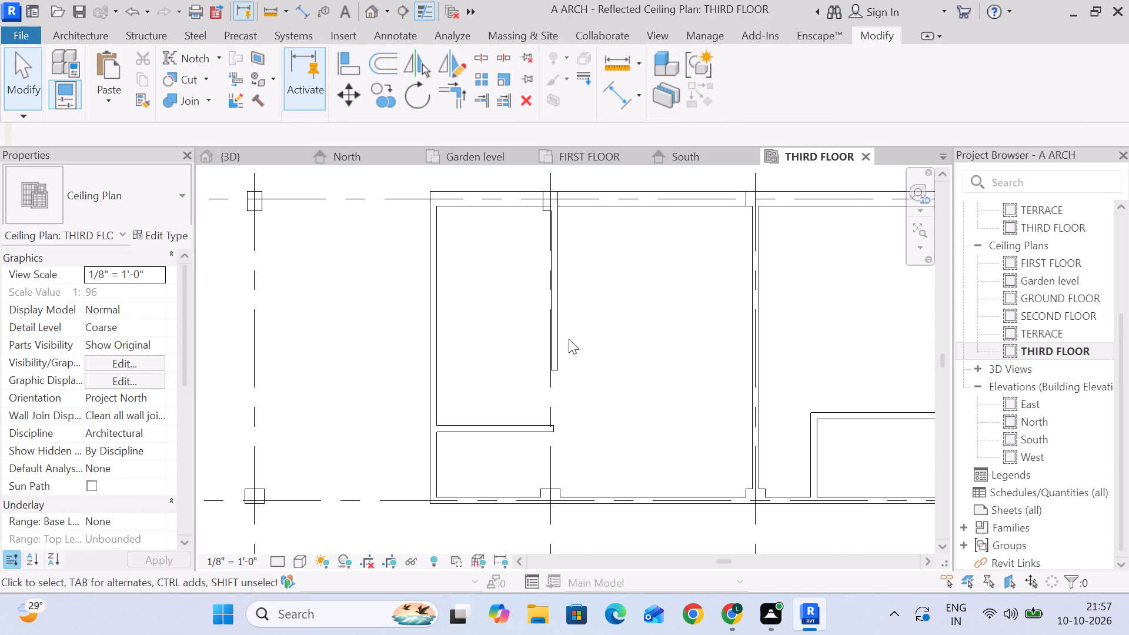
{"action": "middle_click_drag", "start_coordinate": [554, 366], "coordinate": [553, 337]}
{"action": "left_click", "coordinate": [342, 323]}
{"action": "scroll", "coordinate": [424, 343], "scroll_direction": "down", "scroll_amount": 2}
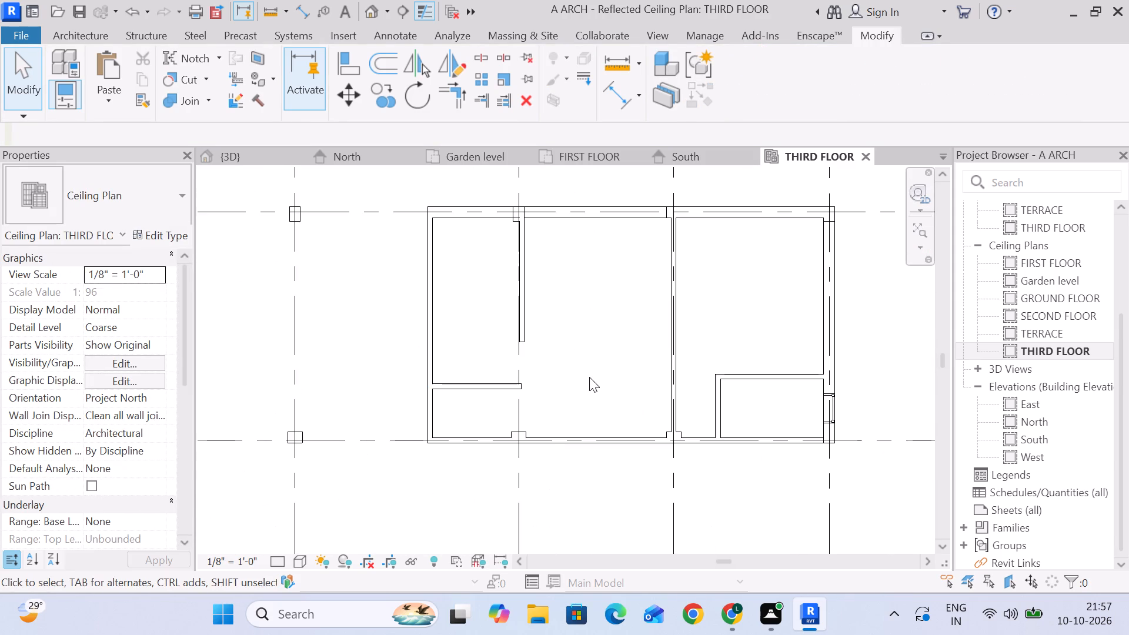
Align the free end of the 4" cross wall near grid 3 with the outer side face of the 4" wall along that grid.
{"action": "scroll", "coordinate": [553, 391], "scroll_direction": "up", "scroll_amount": 5}
{"action": "scroll", "coordinate": [491, 379], "scroll_direction": "up", "scroll_amount": 5}
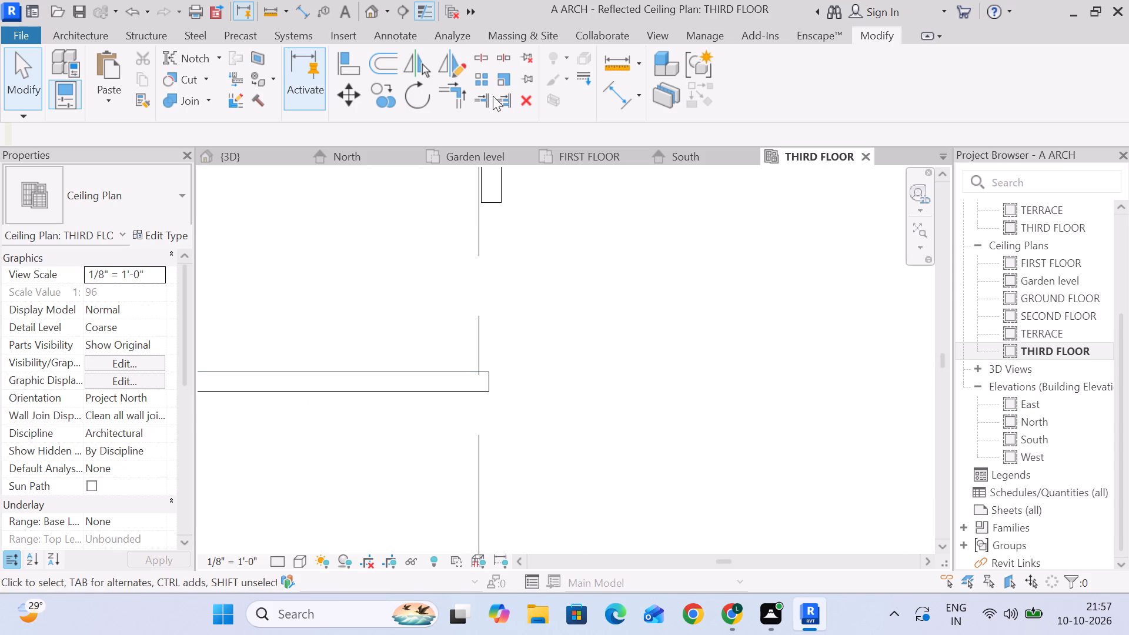
{"action": "left_click", "coordinate": [345, 61]}
{"action": "left_click", "coordinate": [506, 189]}
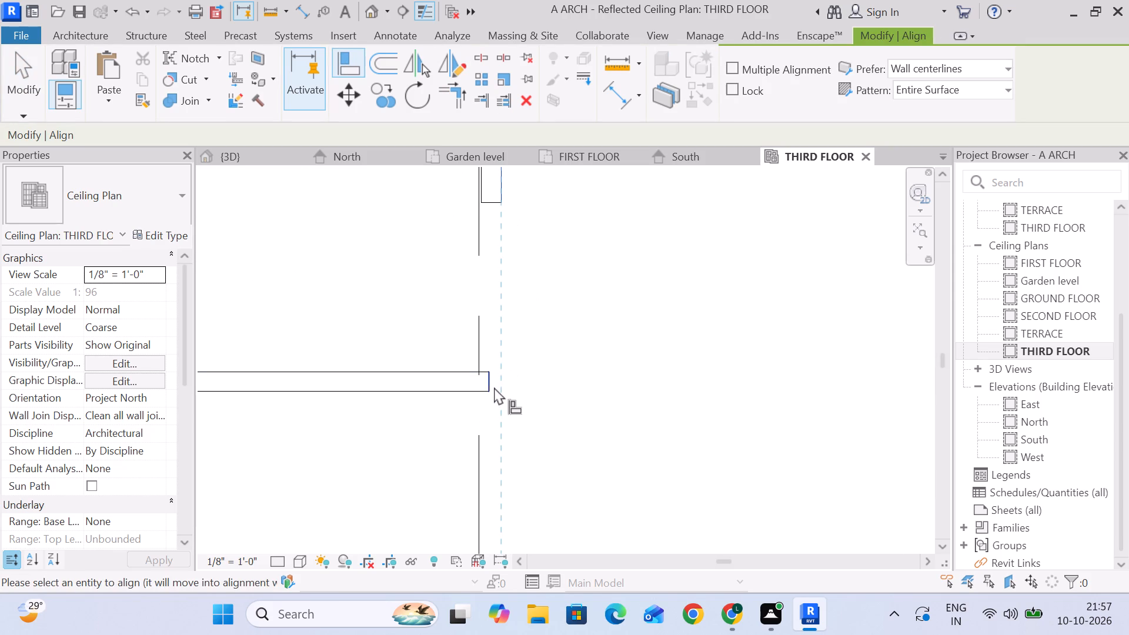
{"action": "left_click", "coordinate": [490, 387]}
{"action": "left_click", "coordinate": [25, 83]}
Examine the THIRD FLOOR walls, wall joins and columns around grids 2, 3 and 4.
{"action": "scroll", "coordinate": [272, 337], "scroll_direction": "down", "scroll_amount": 2}
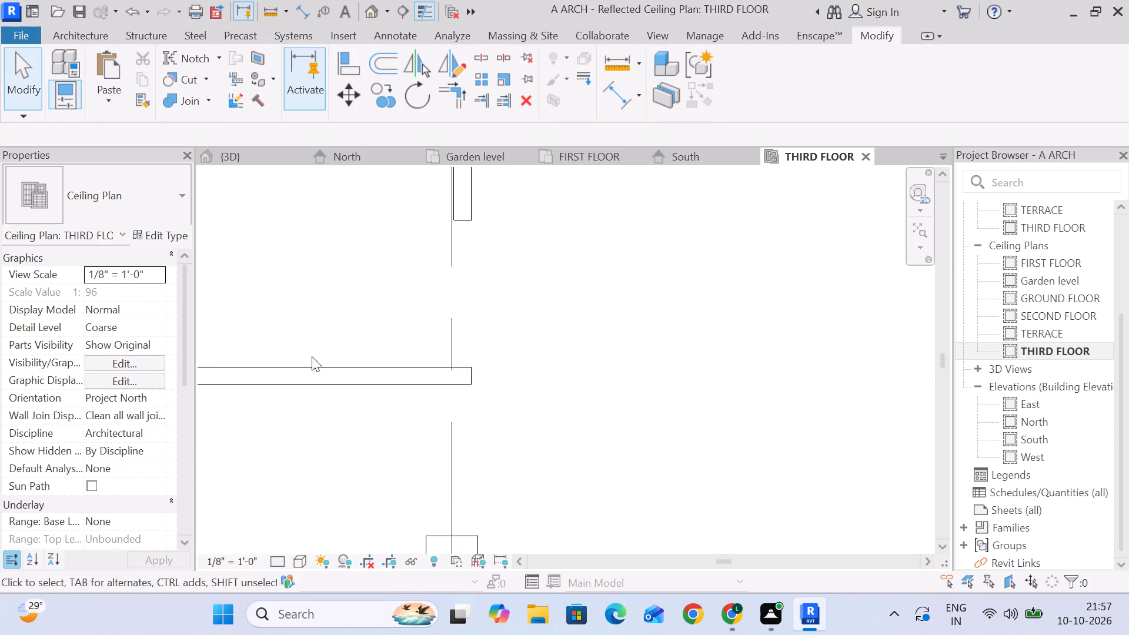
{"action": "scroll", "coordinate": [312, 356], "scroll_direction": "down", "scroll_amount": 7}
{"action": "left_click", "coordinate": [331, 478]}
{"action": "scroll", "coordinate": [389, 465], "scroll_direction": "down", "scroll_amount": 1}
{"action": "middle_click_drag", "start_coordinate": [393, 462], "coordinate": [529, 363]}
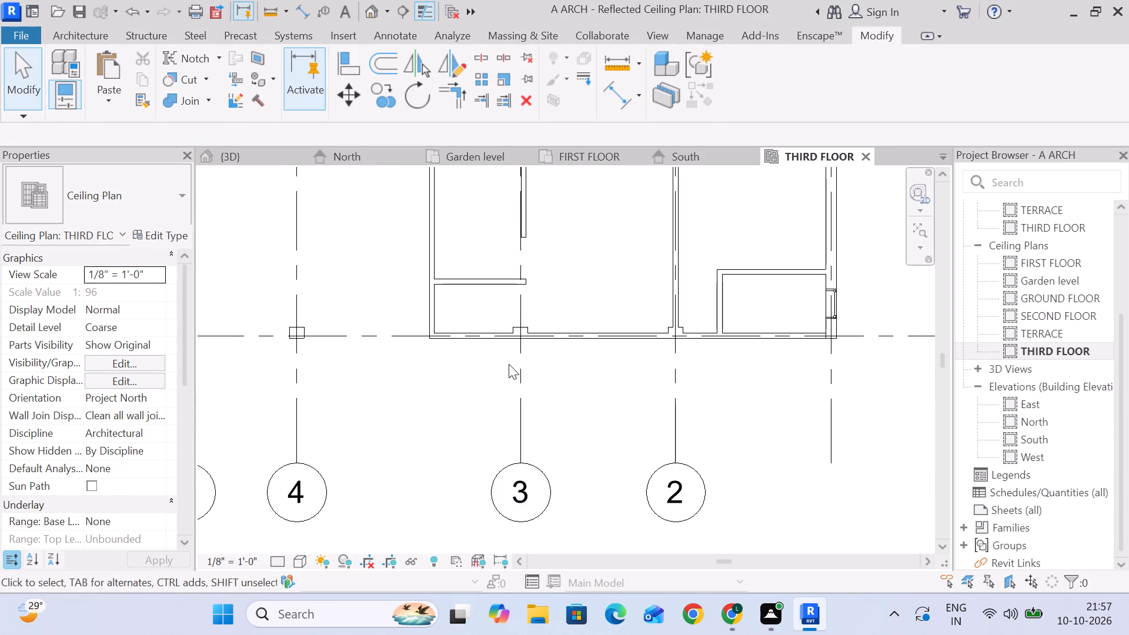
{"action": "middle_click_drag", "start_coordinate": [506, 365], "coordinate": [463, 380]}
{"action": "scroll", "coordinate": [470, 380], "scroll_direction": "down", "scroll_amount": 3}
{"action": "middle_click_drag", "start_coordinate": [470, 381], "coordinate": [440, 403]}
{"action": "scroll", "coordinate": [550, 252], "scroll_direction": "up", "scroll_amount": 4}
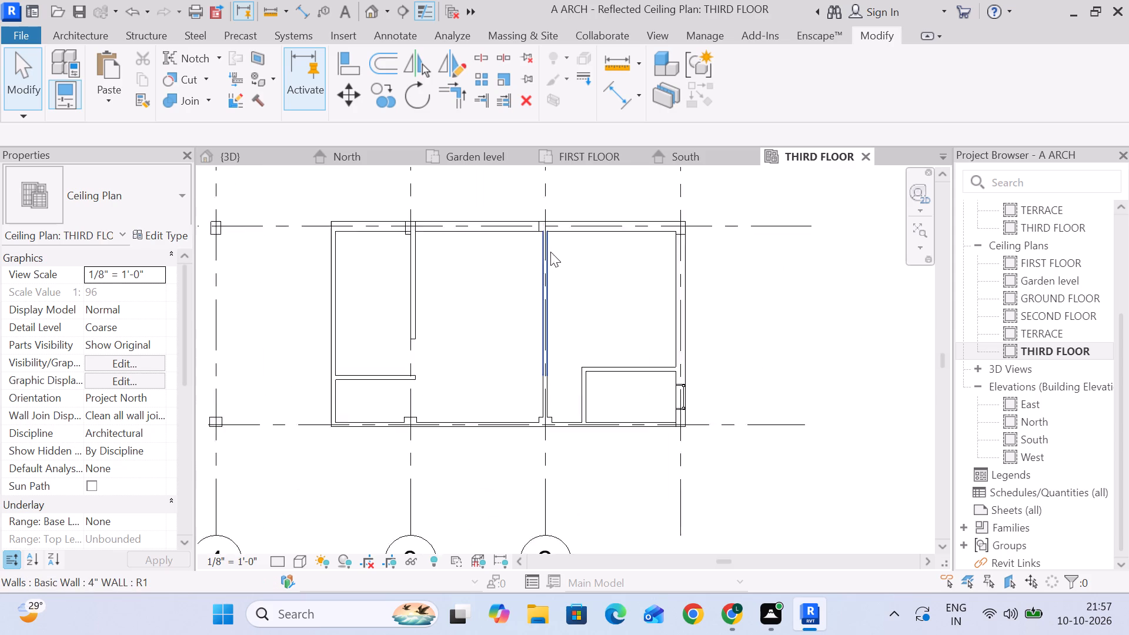
{"action": "scroll", "coordinate": [550, 252], "scroll_direction": "up", "scroll_amount": 3}
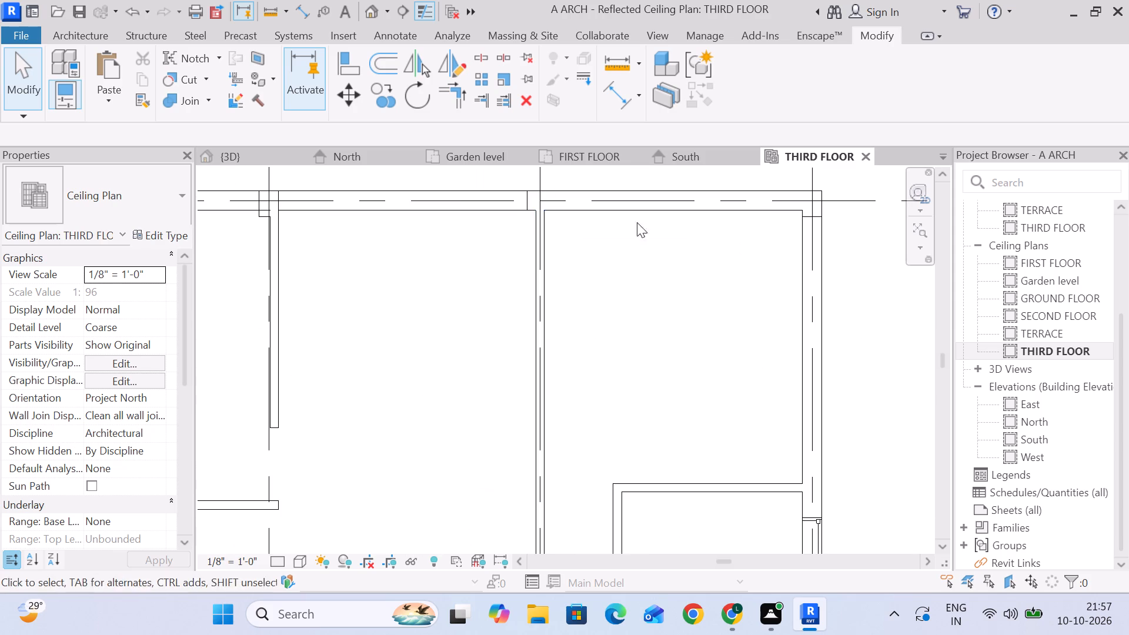
{"action": "scroll", "coordinate": [799, 299], "scroll_direction": "down", "scroll_amount": 5}
{"action": "middle_click_drag", "start_coordinate": [800, 317], "coordinate": [725, 224]}
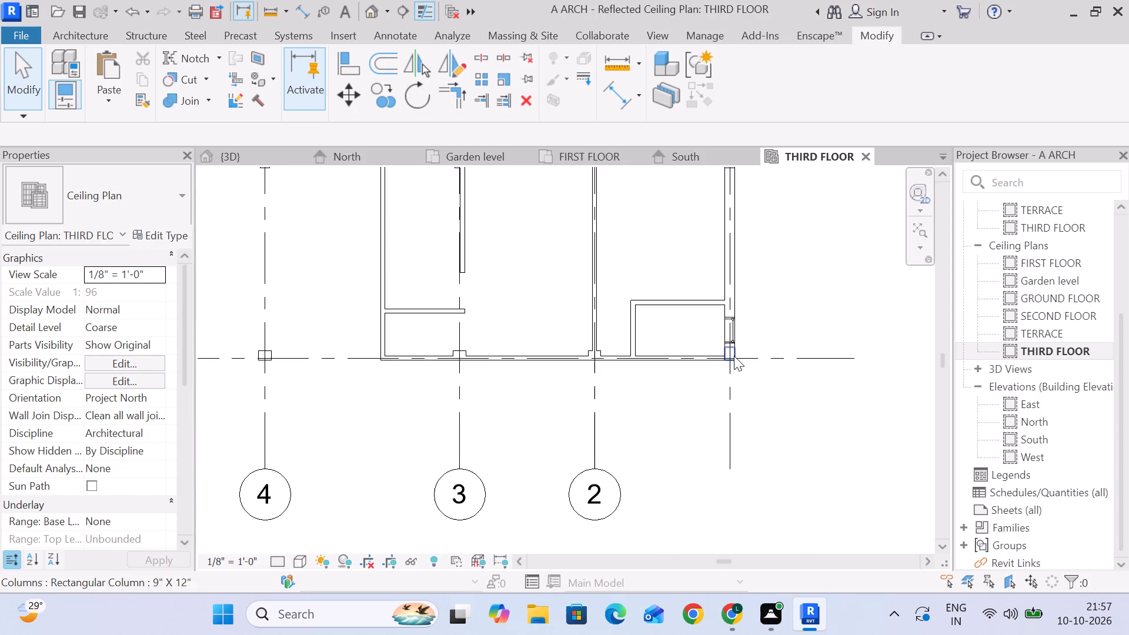
{"action": "scroll", "coordinate": [733, 365], "scroll_direction": "up", "scroll_amount": 11}
{"action": "middle_click_drag", "start_coordinate": [507, 372], "coordinate": [776, 306]}
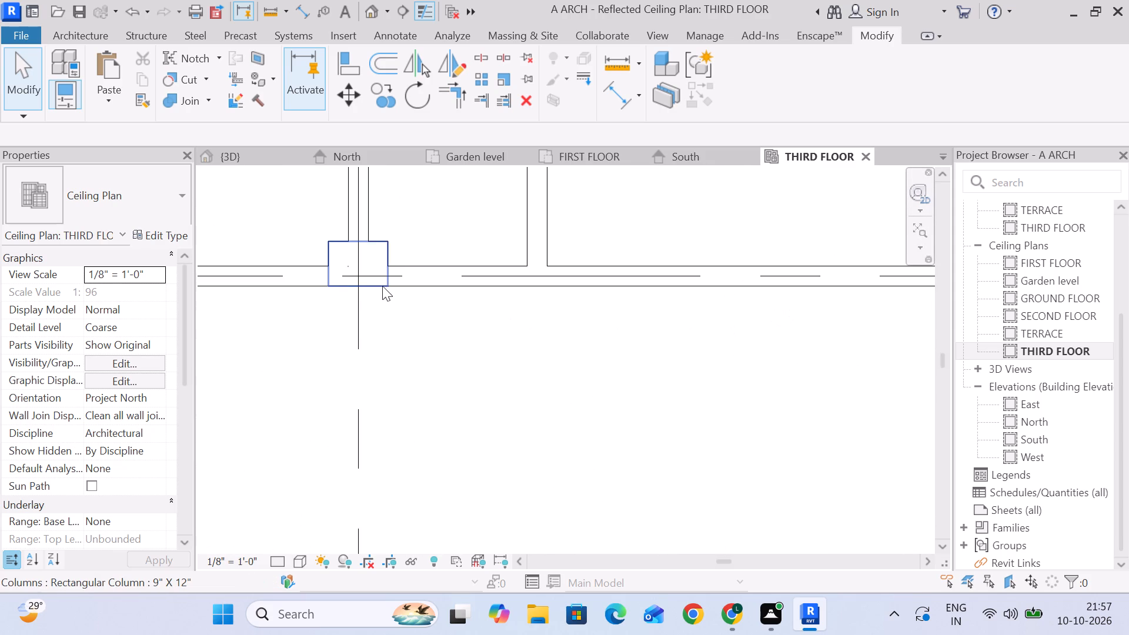
{"action": "scroll", "coordinate": [368, 290], "scroll_direction": "down", "scroll_amount": 4}
{"action": "middle_click_drag", "start_coordinate": [370, 308], "coordinate": [759, 279]}
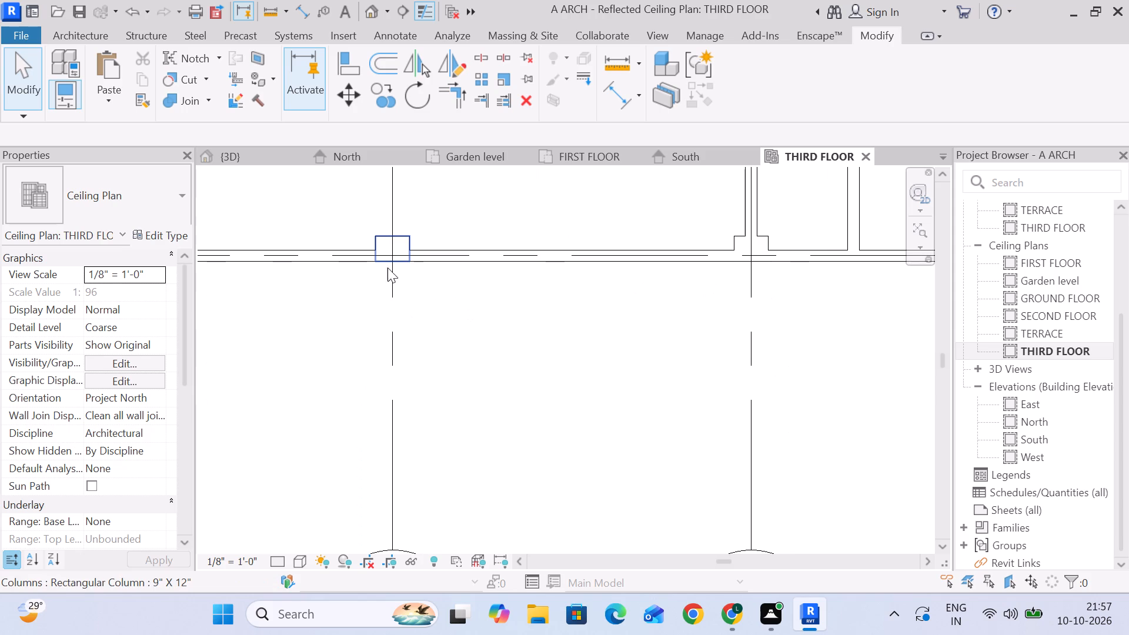
{"action": "scroll", "coordinate": [392, 314], "scroll_direction": "down", "scroll_amount": 5}
{"action": "middle_click_drag", "start_coordinate": [319, 336], "coordinate": [744, 336]}
{"action": "scroll", "coordinate": [755, 273], "scroll_direction": "up", "scroll_amount": 5}
{"action": "middle_click_drag", "start_coordinate": [760, 293], "coordinate": [600, 300]}
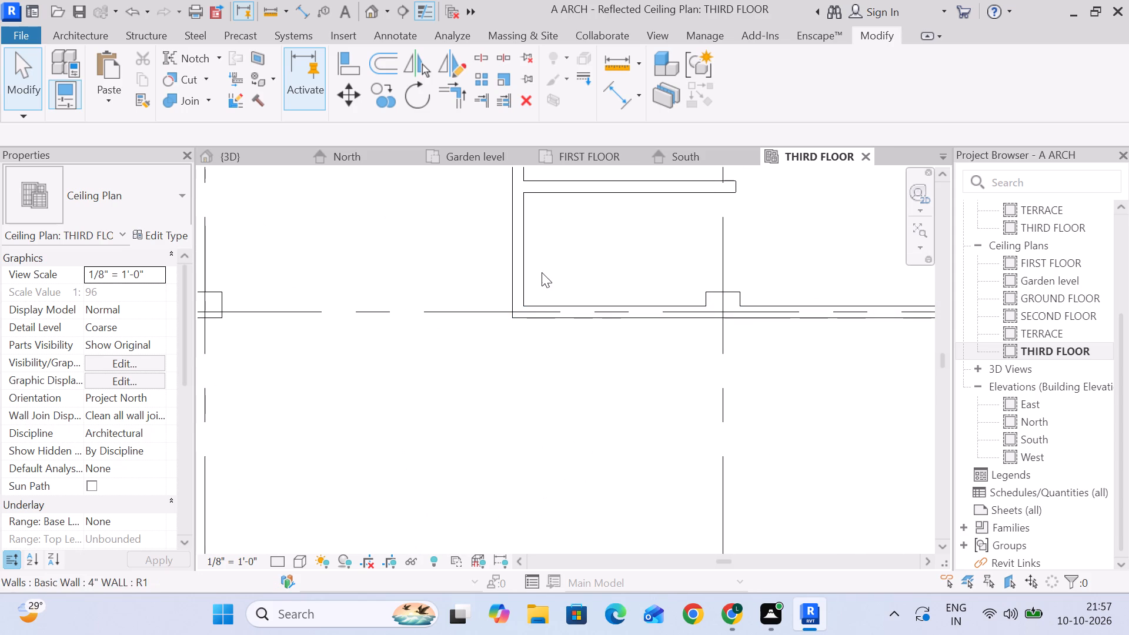
{"action": "scroll", "coordinate": [556, 332], "scroll_direction": "down", "scroll_amount": 2}
{"action": "middle_click_drag", "start_coordinate": [635, 389], "coordinate": [602, 368]}
{"action": "scroll", "coordinate": [596, 386], "scroll_direction": "down", "scroll_amount": 3}
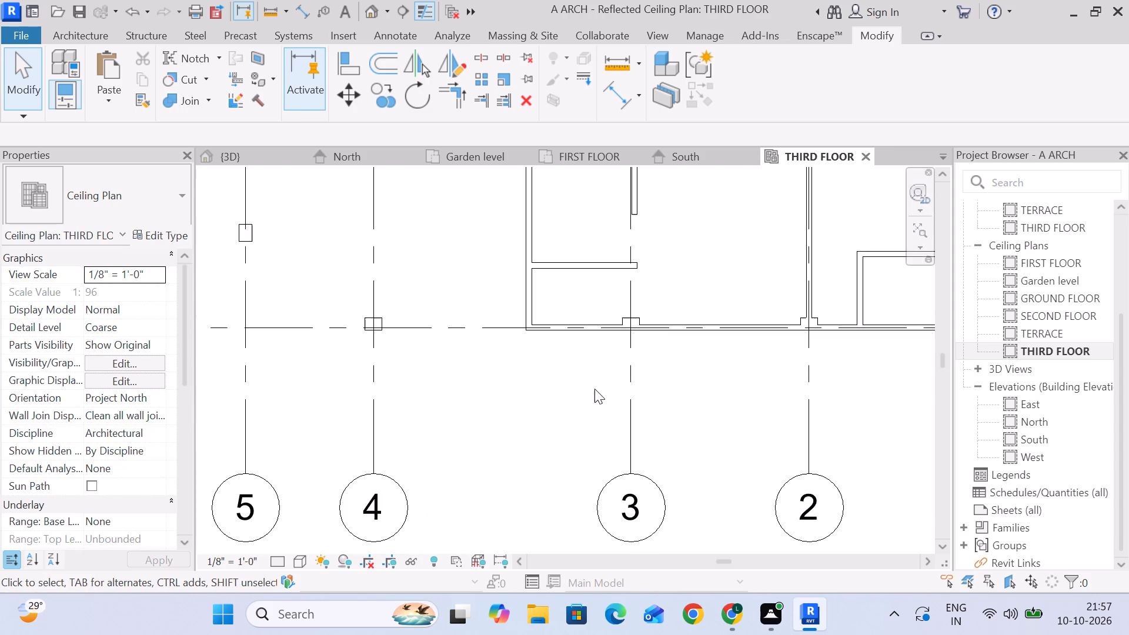
{"action": "middle_click_drag", "start_coordinate": [586, 379], "coordinate": [546, 349]}
Place a D1 Entrance door in the 4" end wall between grids 3 and 4, between the cross wall and the outer corner.
{"action": "left_click", "coordinate": [49, 28]}
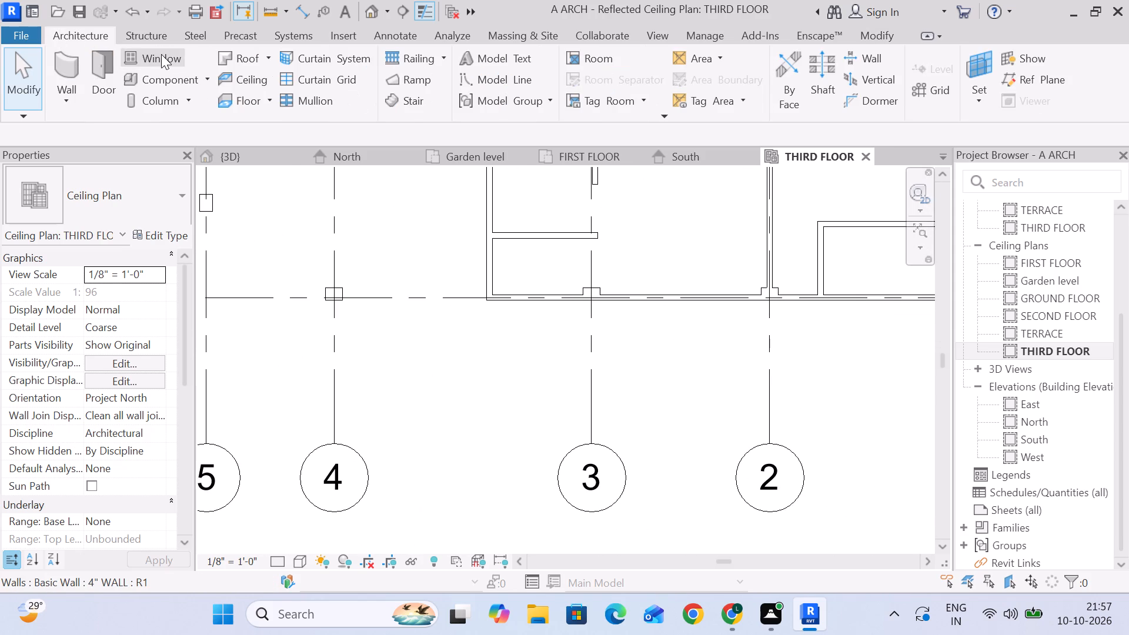
{"action": "left_click", "coordinate": [162, 55]}
{"action": "left_click", "coordinate": [71, 33]}
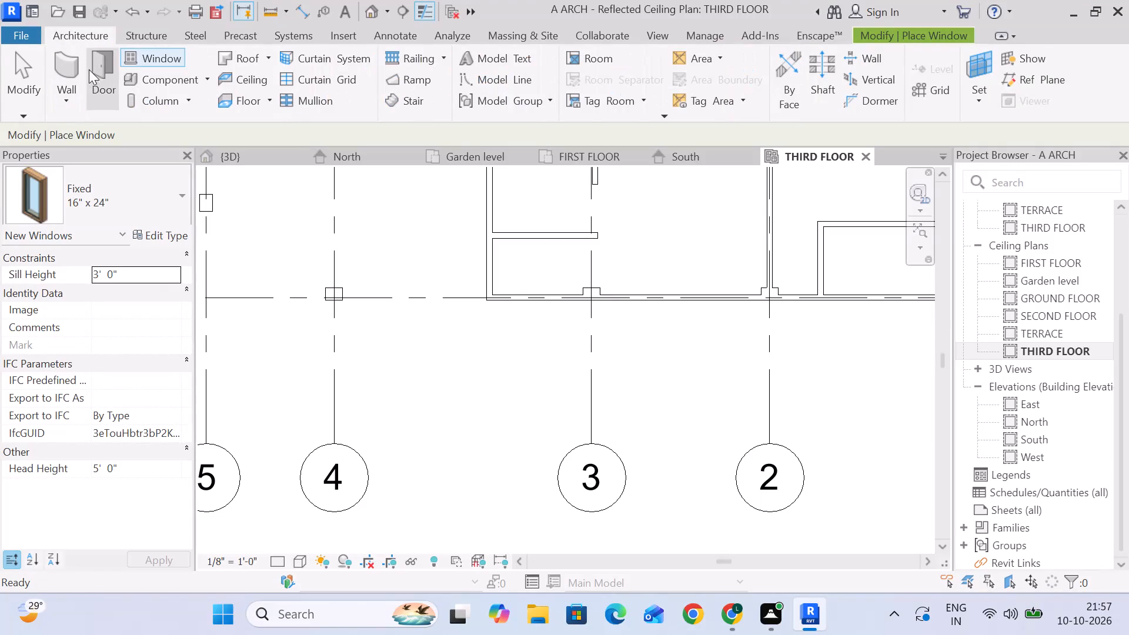
{"action": "left_click", "coordinate": [106, 95]}
{"action": "left_click", "coordinate": [94, 204]}
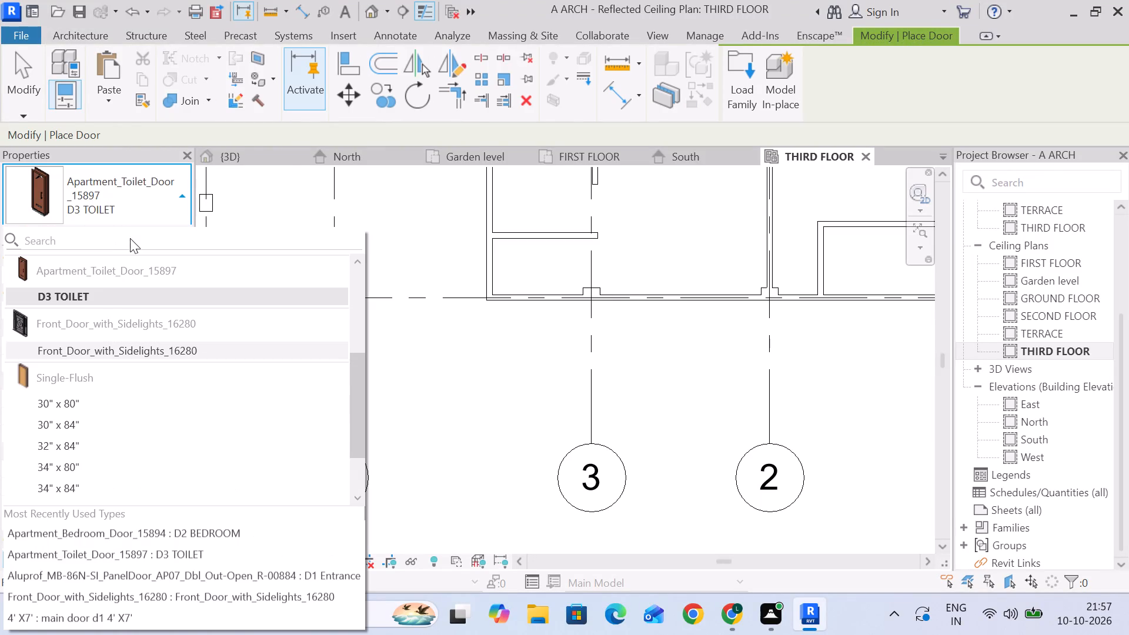
{"action": "scroll", "coordinate": [85, 382], "scroll_direction": "up", "scroll_amount": 4}
{"action": "left_click", "coordinate": [82, 353]}
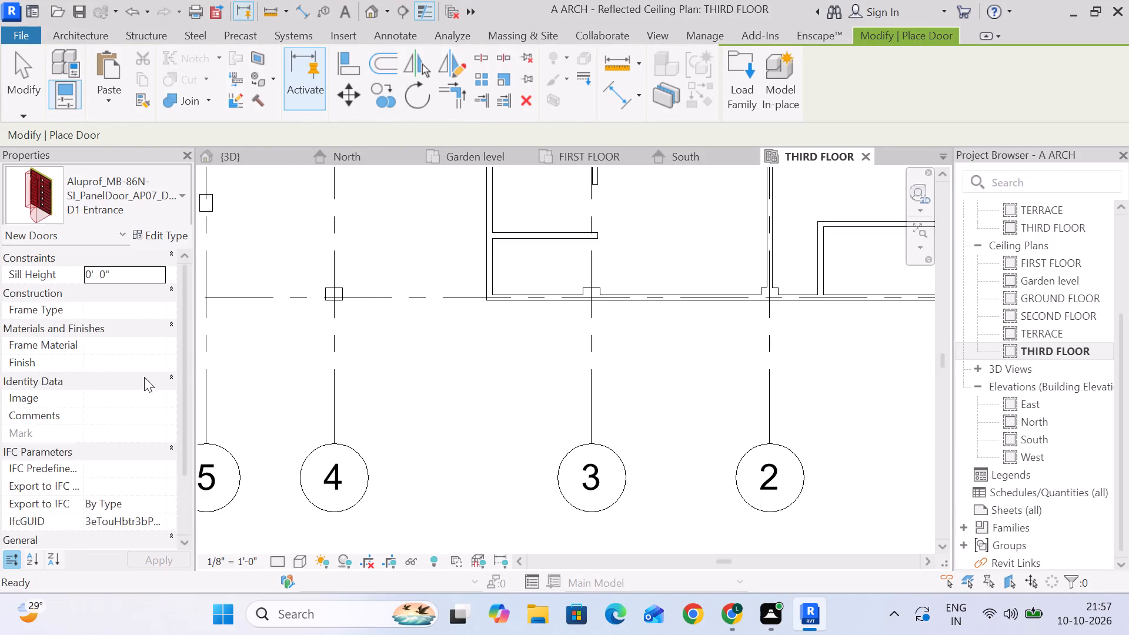
{"action": "middle_click_drag", "start_coordinate": [414, 369], "coordinate": [258, 313]}
{"action": "middle_click_drag", "start_coordinate": [370, 303], "coordinate": [406, 392]}
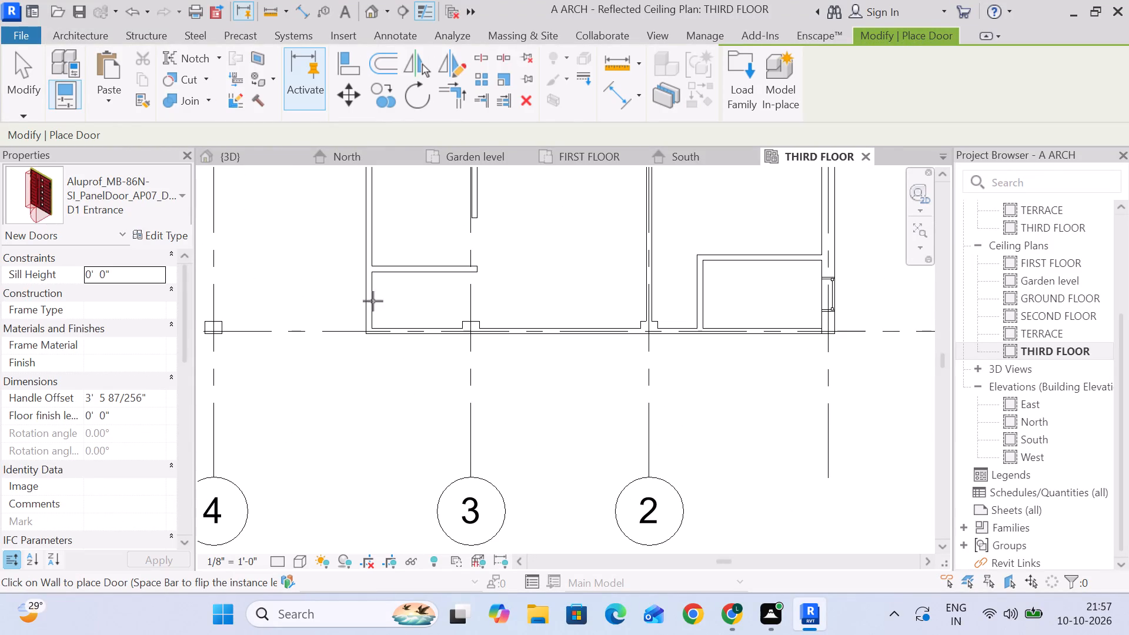
{"action": "scroll", "coordinate": [369, 299], "scroll_direction": "up", "scroll_amount": 7}
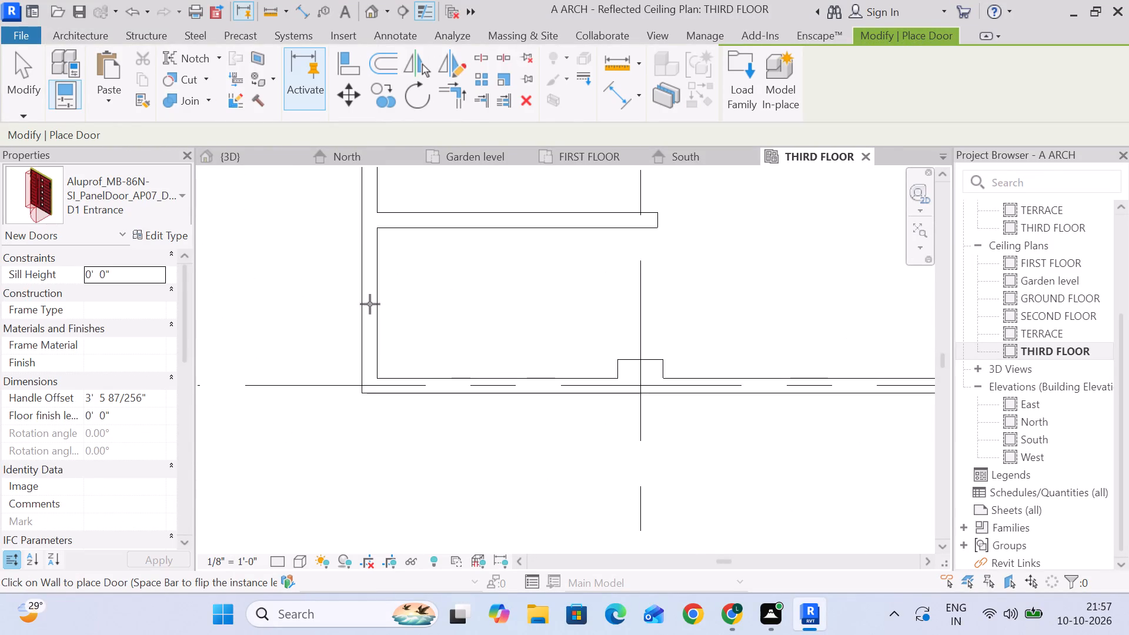
{"action": "left_click", "coordinate": [370, 304]}
{"action": "scroll", "coordinate": [417, 323], "scroll_direction": "down", "scroll_amount": 5}
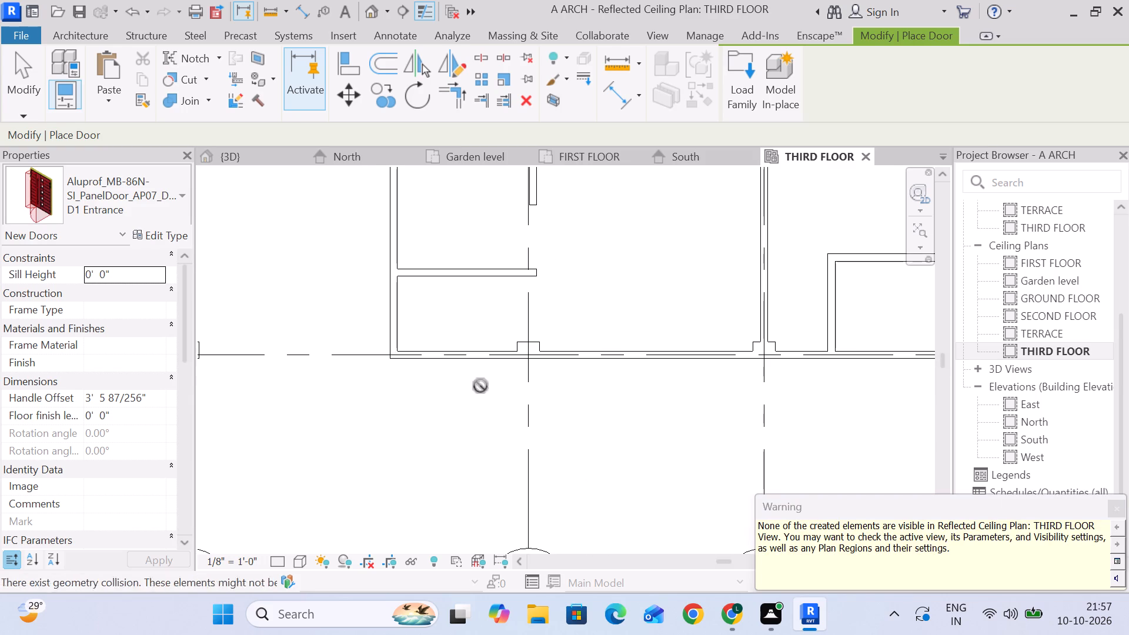
{"action": "left_click", "coordinate": [16, 91]}
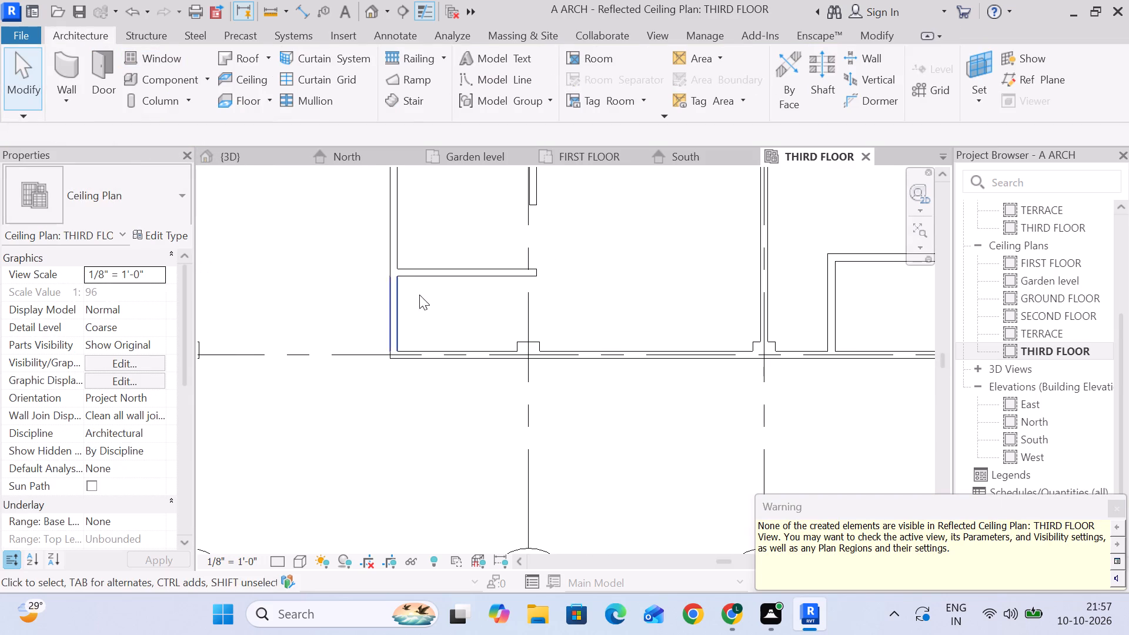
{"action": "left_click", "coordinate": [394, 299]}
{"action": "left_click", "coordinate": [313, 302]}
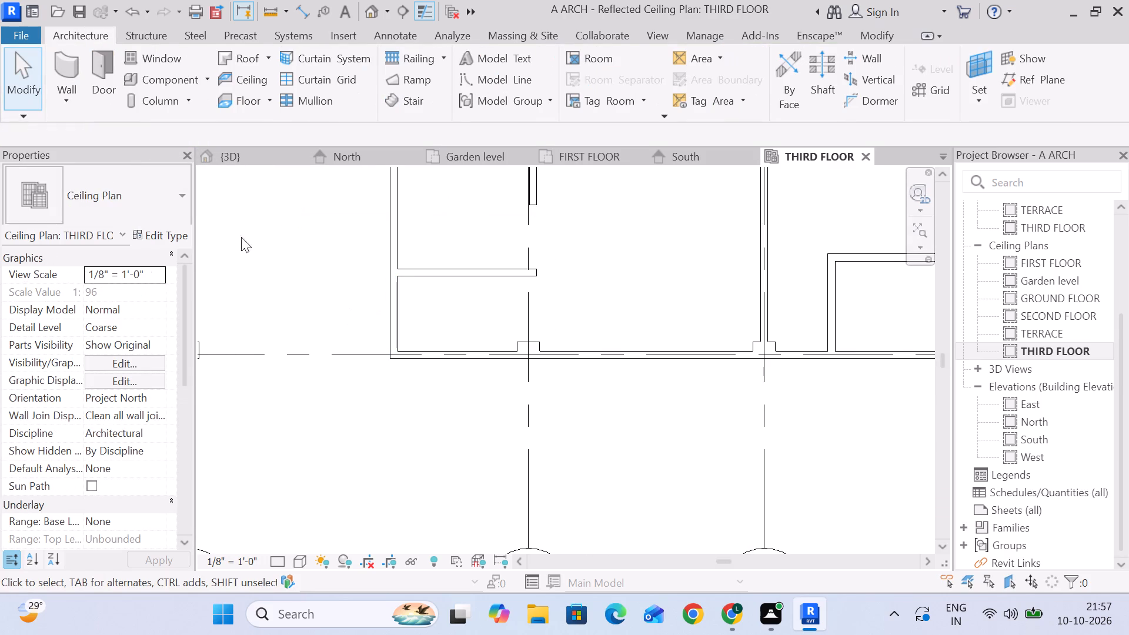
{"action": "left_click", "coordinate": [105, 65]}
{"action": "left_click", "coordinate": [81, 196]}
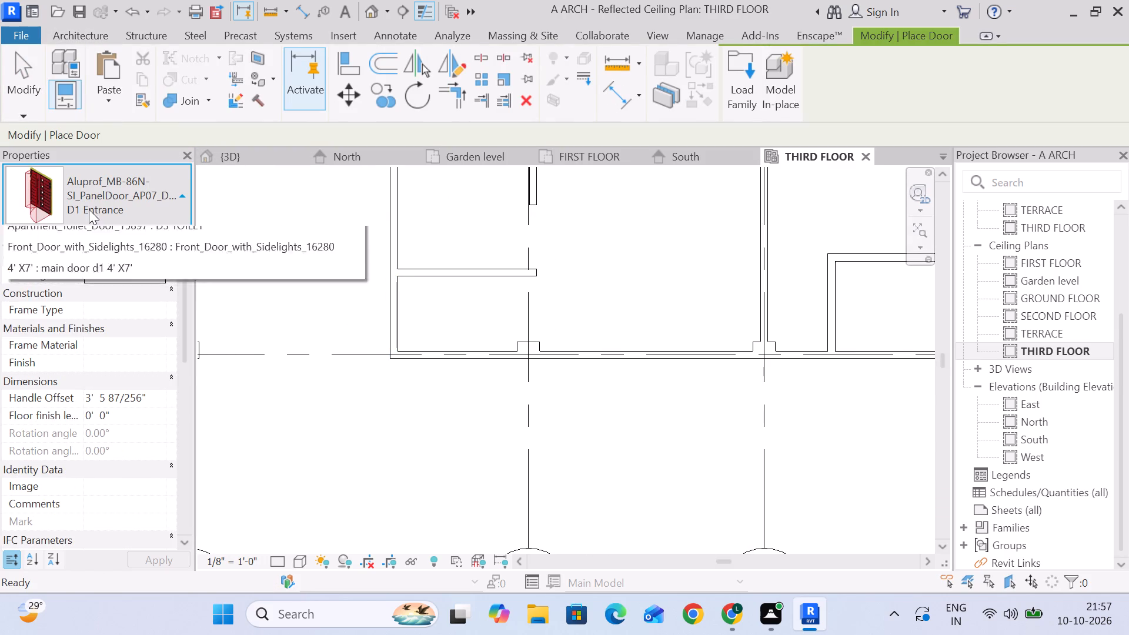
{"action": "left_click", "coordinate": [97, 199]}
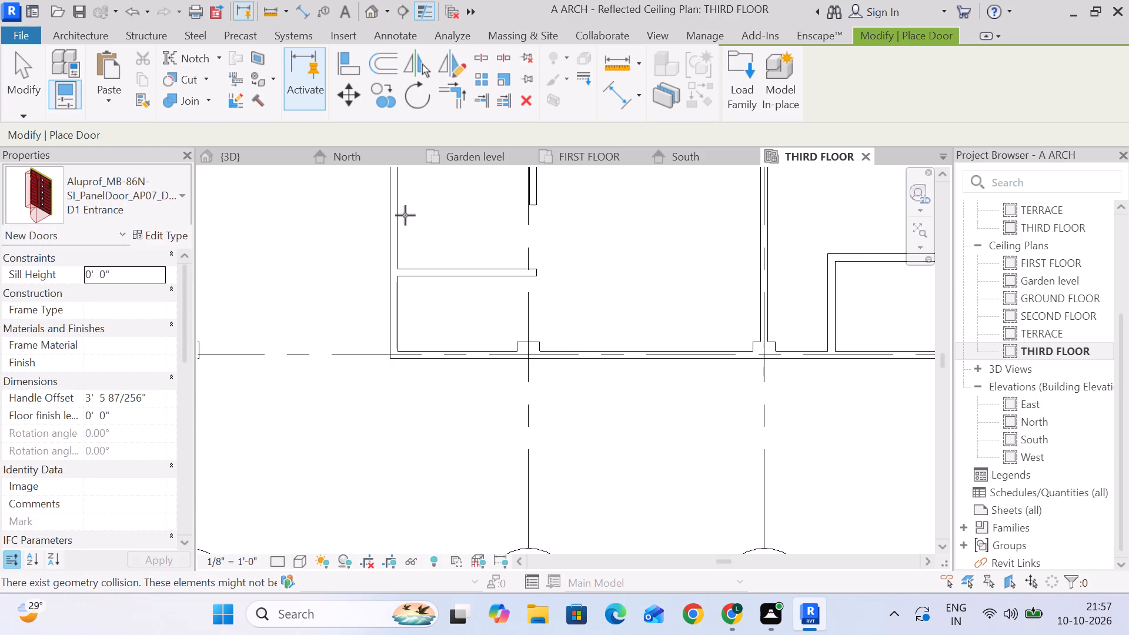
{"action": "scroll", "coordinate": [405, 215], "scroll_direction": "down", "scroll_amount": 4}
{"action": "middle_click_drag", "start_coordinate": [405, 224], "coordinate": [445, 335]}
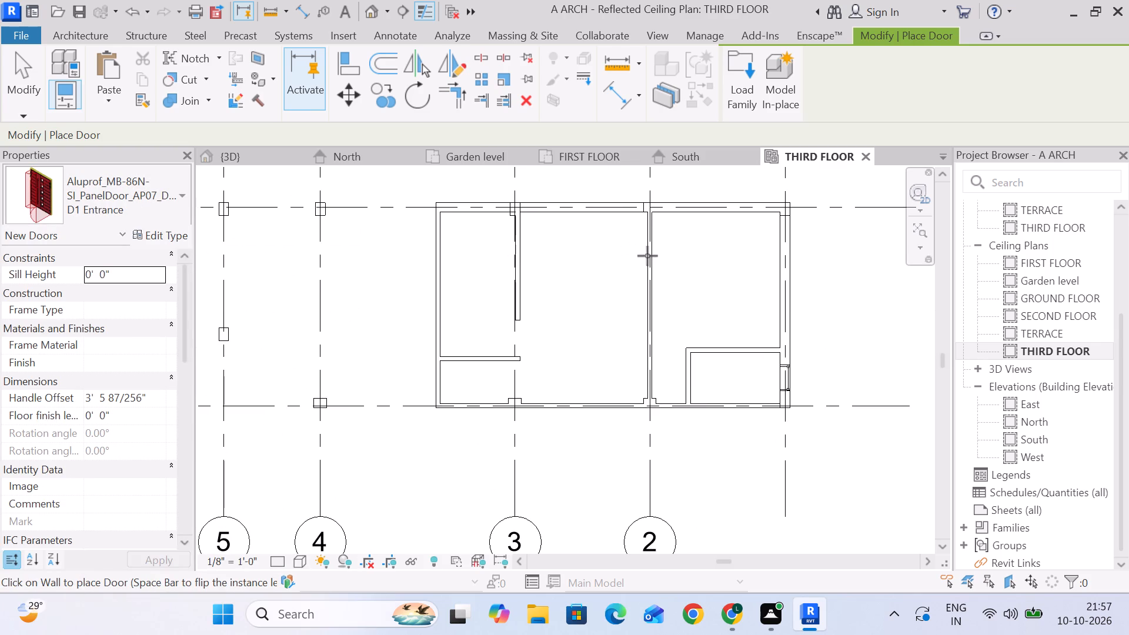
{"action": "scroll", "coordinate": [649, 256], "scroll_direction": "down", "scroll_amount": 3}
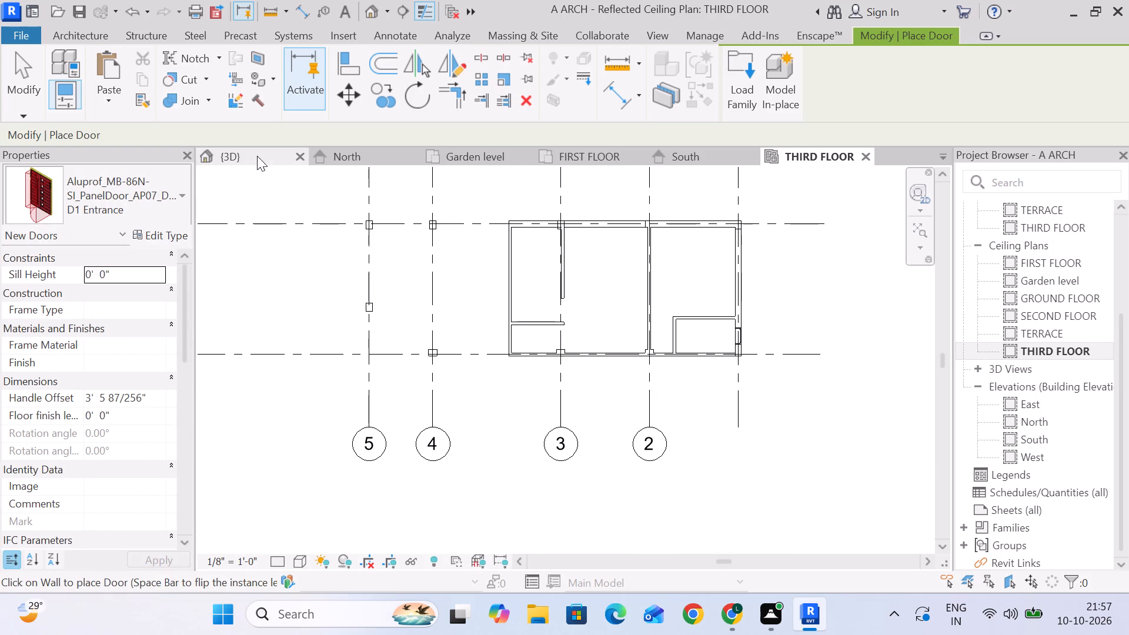
Examine the newly placed D1 Entrance door and its surrounding walls in the 3D view.
{"action": "left_click", "coordinate": [256, 154]}
{"action": "scroll", "coordinate": [537, 285], "scroll_direction": "down", "scroll_amount": 6}
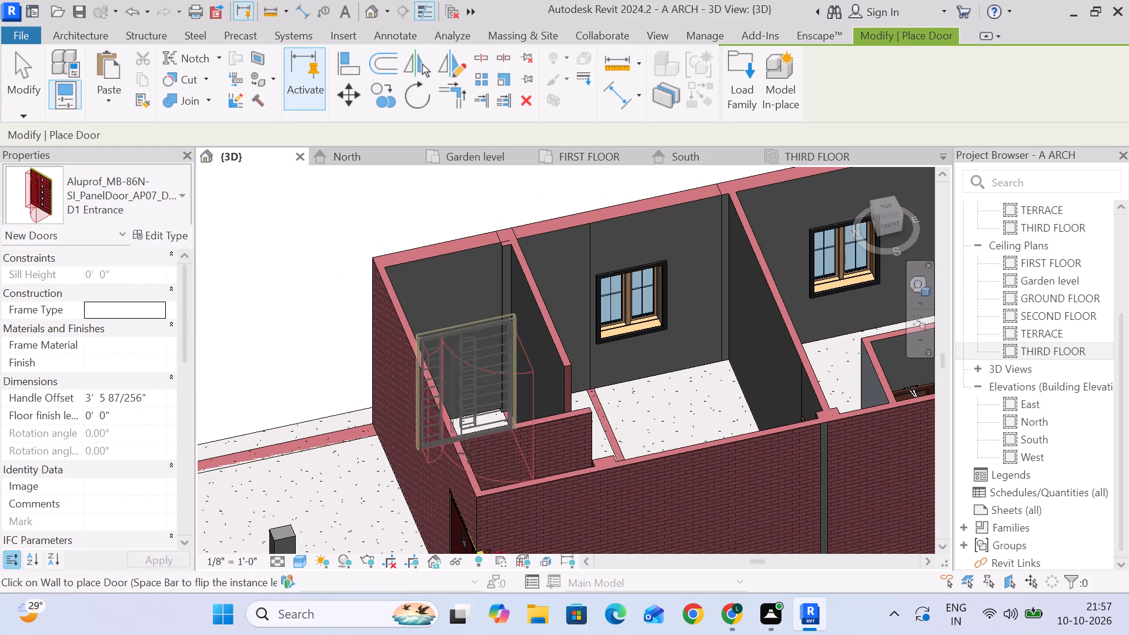
{"action": "middle_click_drag", "start_coordinate": [461, 441], "coordinate": [617, 285]}
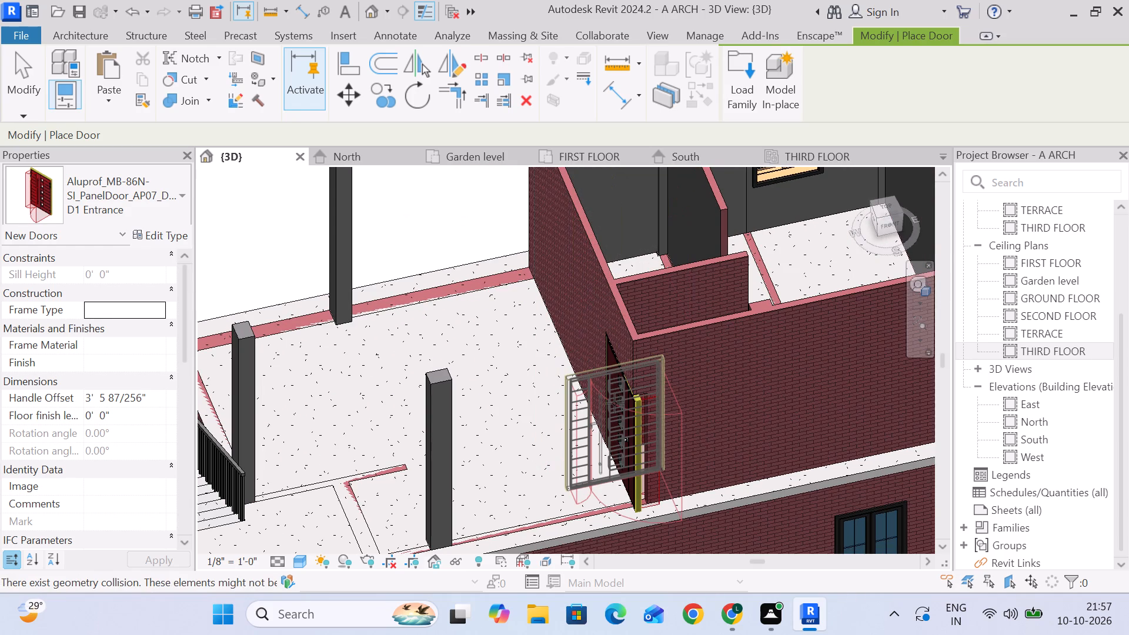
{"action": "key", "text": "Escape"}
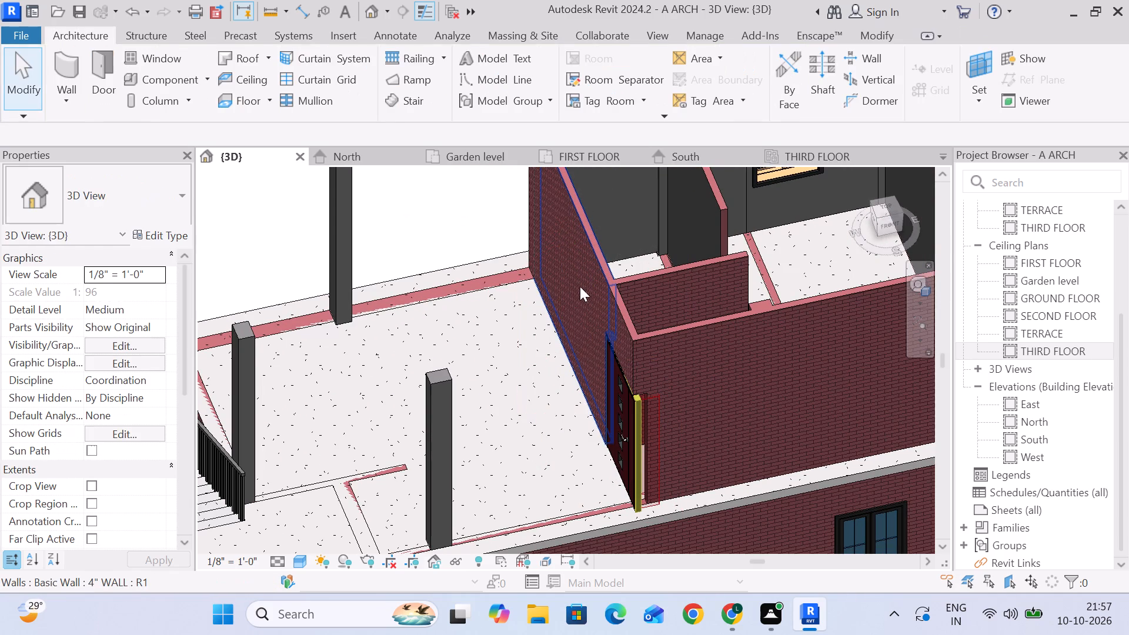
{"action": "key", "text": "Escape"}
{"action": "scroll", "coordinate": [585, 379], "scroll_direction": "down", "scroll_amount": 3}
{"action": "middle_click_drag", "start_coordinate": [585, 379], "coordinate": [642, 380]}
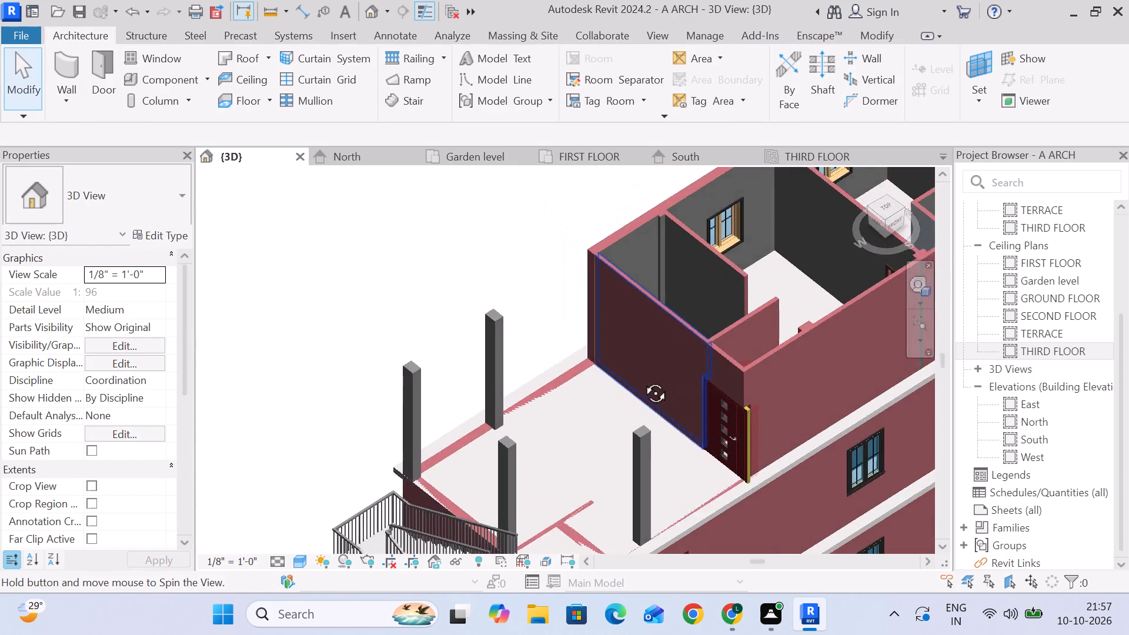
{"action": "middle_click_drag", "start_coordinate": [642, 380], "coordinate": [640, 310]}
{"action": "left_click", "coordinate": [737, 338]}
{"action": "middle_click_drag", "start_coordinate": [765, 370], "coordinate": [644, 369]}
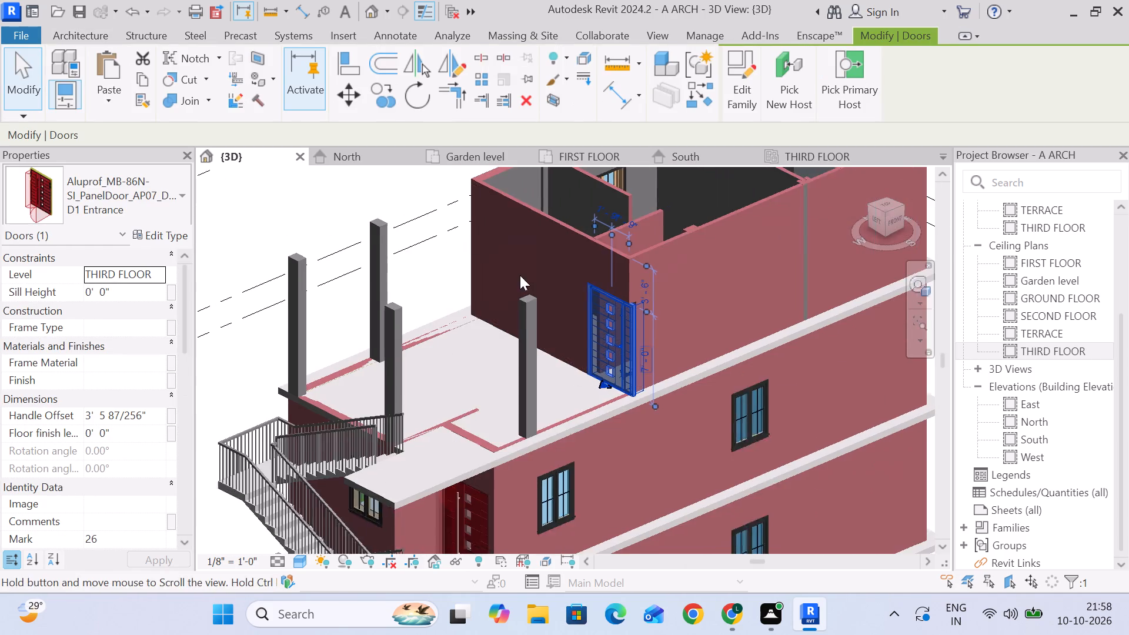
Set the THIRD FLOOR ceiling plan to Fine detail level and the Shaded visual style.
{"action": "left_click", "coordinate": [819, 149]}
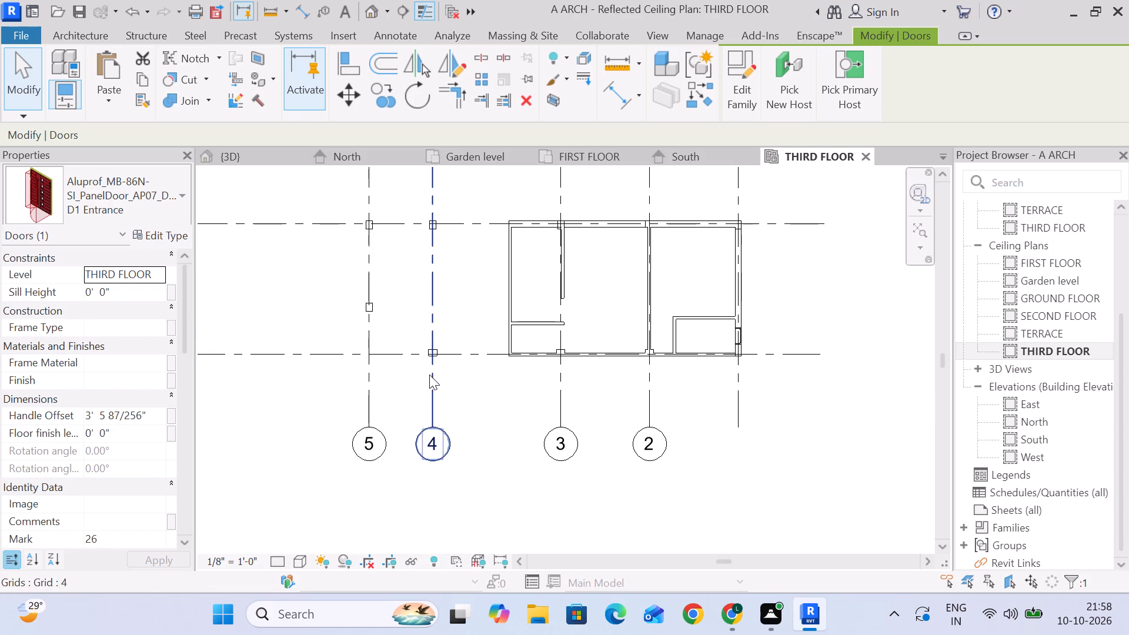
{"action": "left_click", "coordinate": [277, 565]}
{"action": "left_click", "coordinate": [283, 544]}
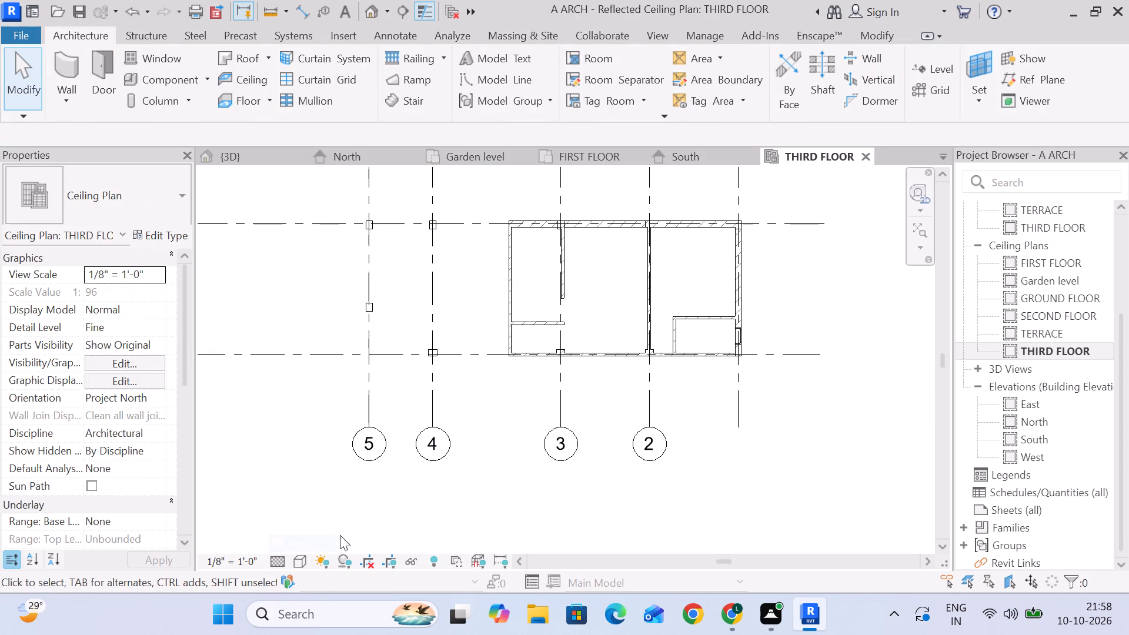
{"action": "left_click", "coordinate": [295, 561]}
{"action": "left_click", "coordinate": [323, 490]}
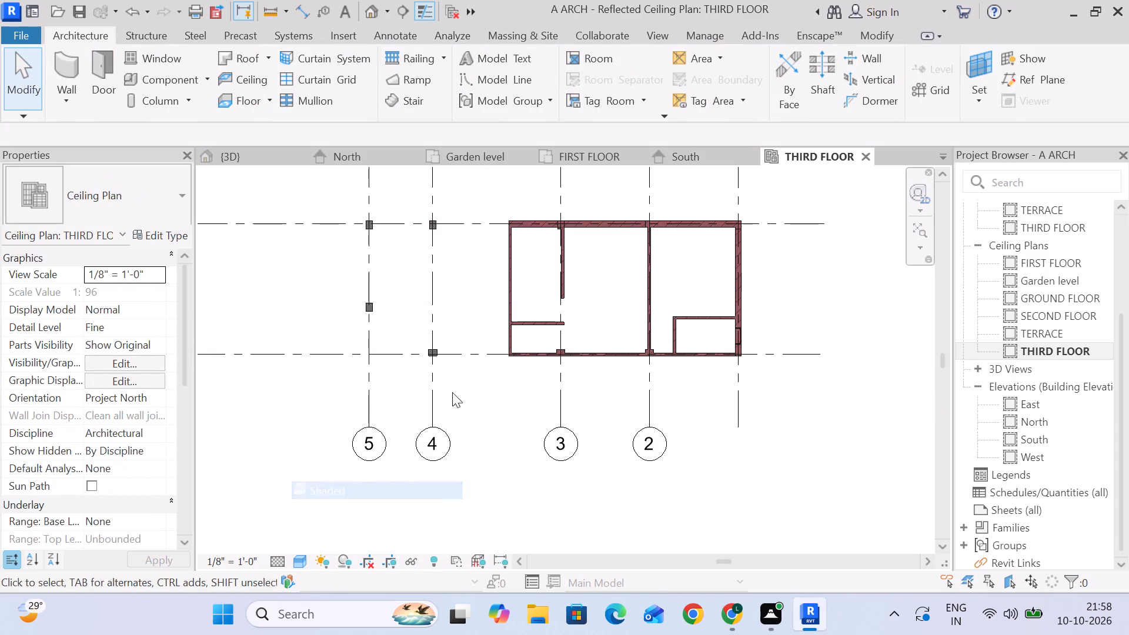
{"action": "scroll", "coordinate": [489, 366], "scroll_direction": "up", "scroll_amount": 10}
{"action": "scroll", "coordinate": [624, 287], "scroll_direction": "down", "scroll_amount": 5}
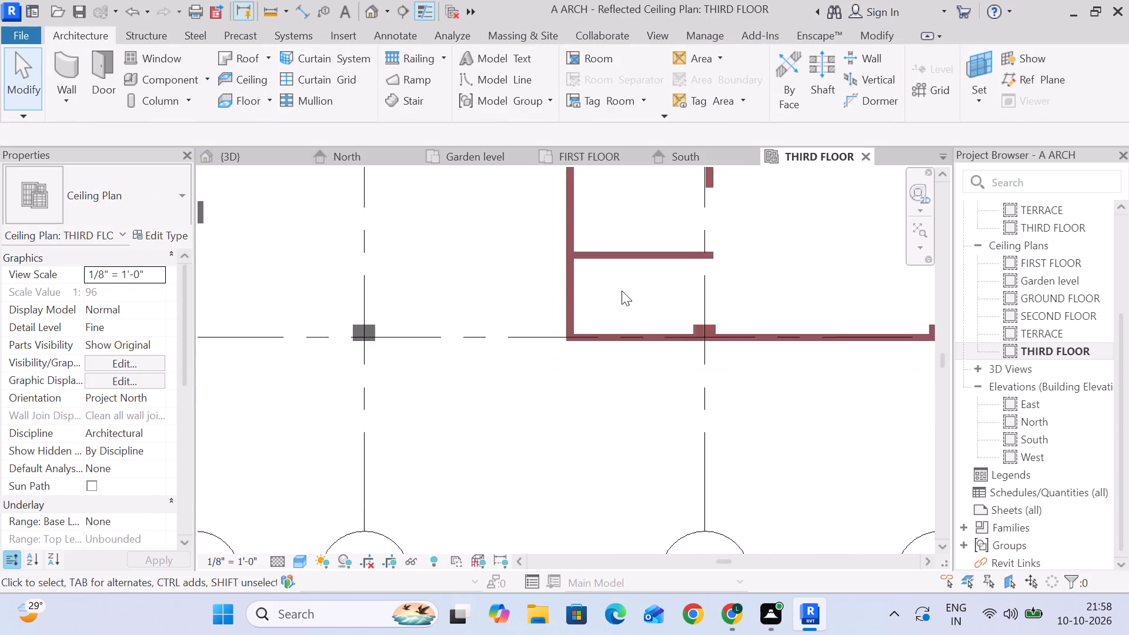
{"action": "scroll", "coordinate": [622, 290], "scroll_direction": "down", "scroll_amount": 1}
{"action": "middle_click_drag", "start_coordinate": [616, 294], "coordinate": [537, 295]}
{"action": "scroll", "coordinate": [537, 295], "scroll_direction": "up", "scroll_amount": 1}
{"action": "scroll", "coordinate": [539, 300], "scroll_direction": "down", "scroll_amount": 5}
{"action": "middle_click_drag", "start_coordinate": [546, 331], "coordinate": [466, 315]}
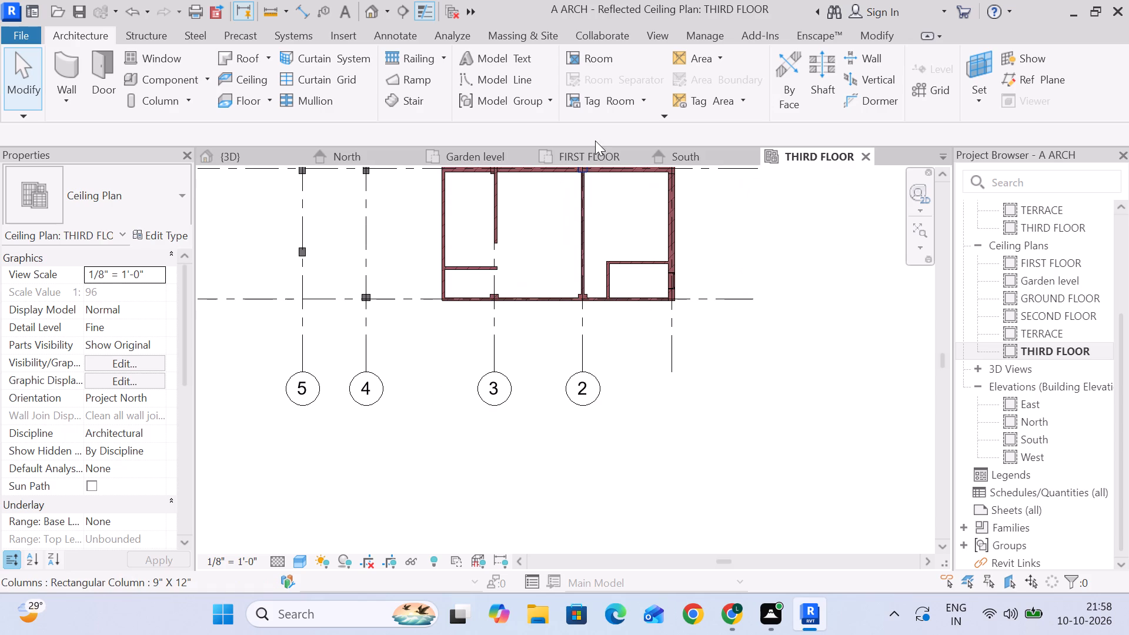
In the 3D view, flip the THIRD FLOOR D1 Entrance door so its leaves swing outward onto the open slab.
{"action": "left_click", "coordinate": [250, 158]}
{"action": "middle_click_drag", "start_coordinate": [599, 275], "coordinate": [427, 303]}
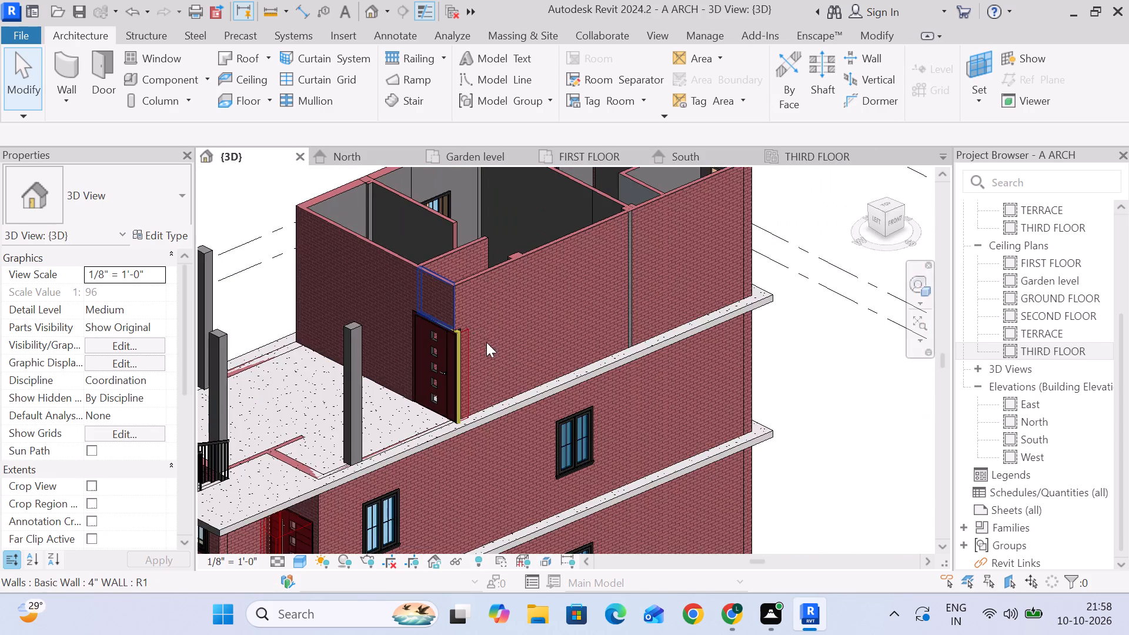
{"action": "scroll", "coordinate": [485, 345], "scroll_direction": "up", "scroll_amount": 10}
{"action": "left_click", "coordinate": [387, 302]}
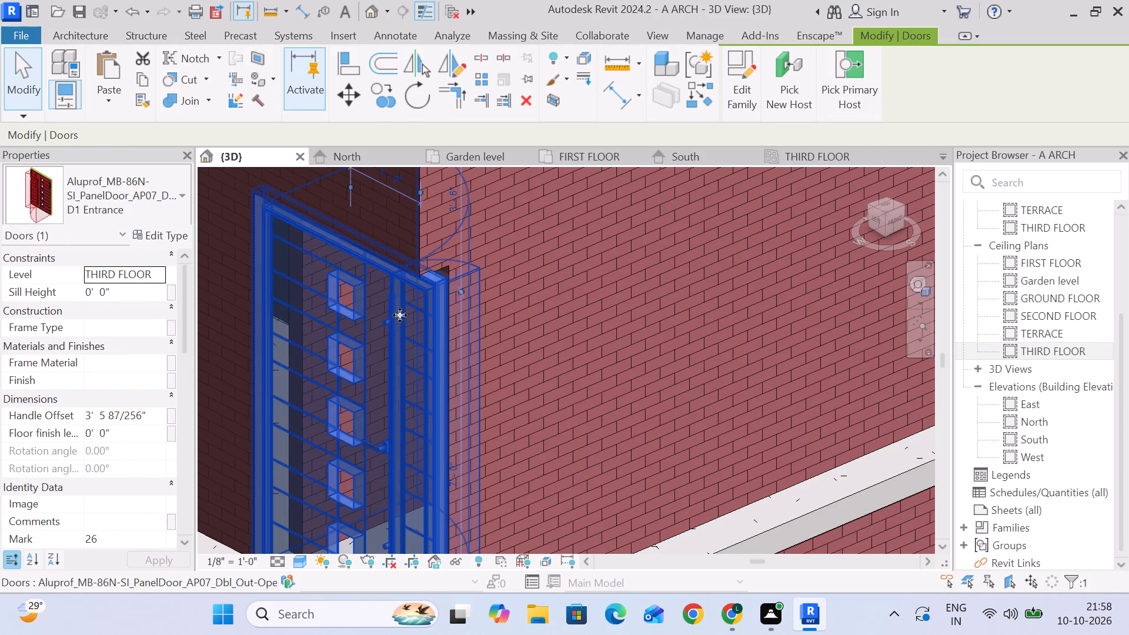
{"action": "scroll", "coordinate": [409, 327], "scroll_direction": "down", "scroll_amount": 4}
{"action": "key", "text": "space"}
{"action": "key", "text": "space"}
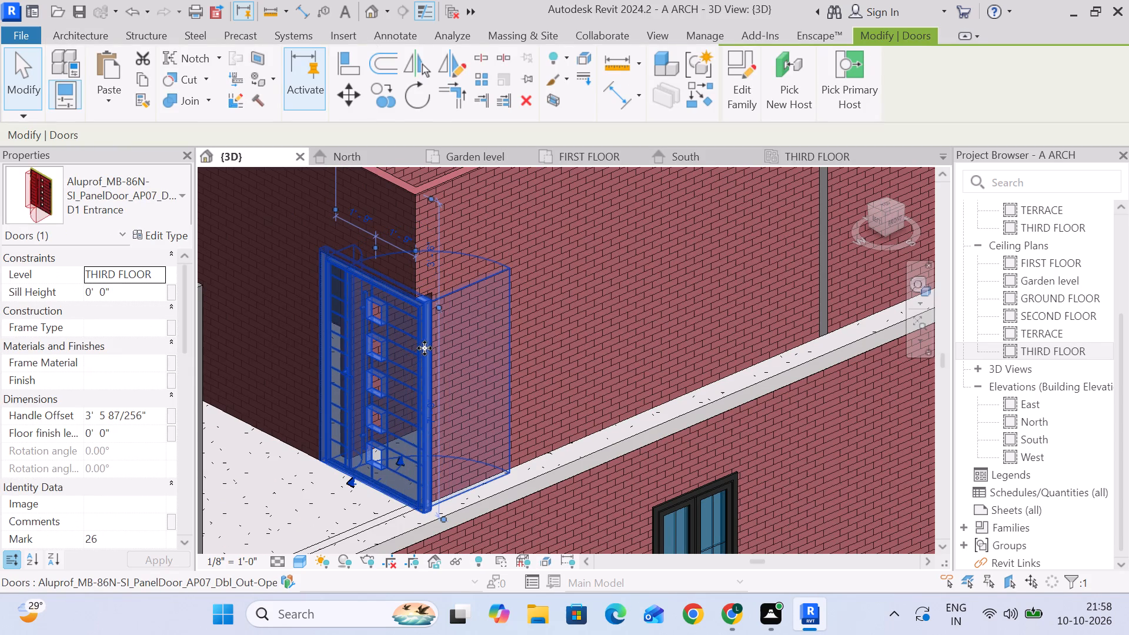
{"action": "scroll", "coordinate": [402, 367], "scroll_direction": "up", "scroll_amount": 5}
{"action": "middle_click_drag", "start_coordinate": [521, 348], "coordinate": [621, 221]}
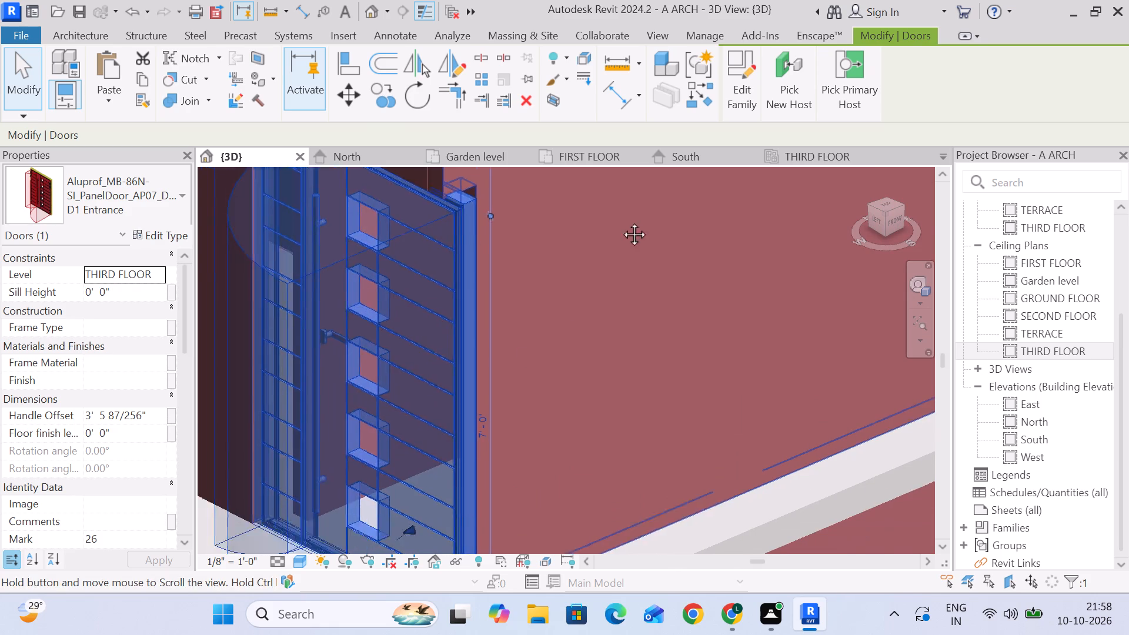
{"action": "middle_click_drag", "start_coordinate": [621, 221], "coordinate": [633, 208]}
{"action": "key", "text": "space"}
{"action": "scroll", "coordinate": [637, 232], "scroll_direction": "down", "scroll_amount": 5}
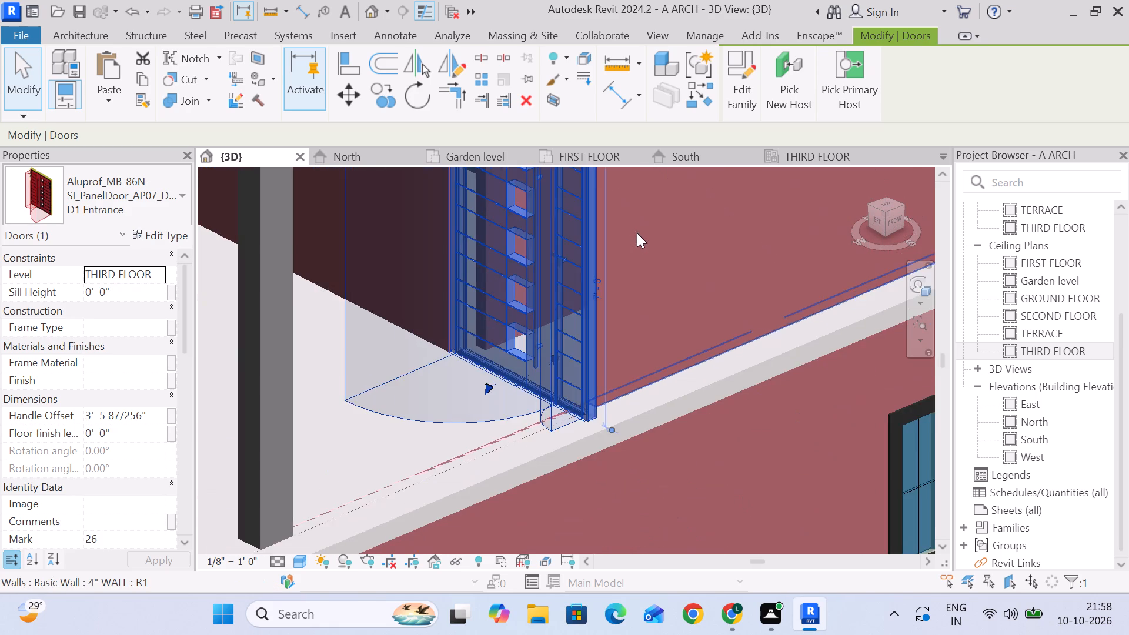
{"action": "scroll", "coordinate": [634, 295], "scroll_direction": "down", "scroll_amount": 3}
{"action": "scroll", "coordinate": [633, 295], "scroll_direction": "up", "scroll_amount": 4}
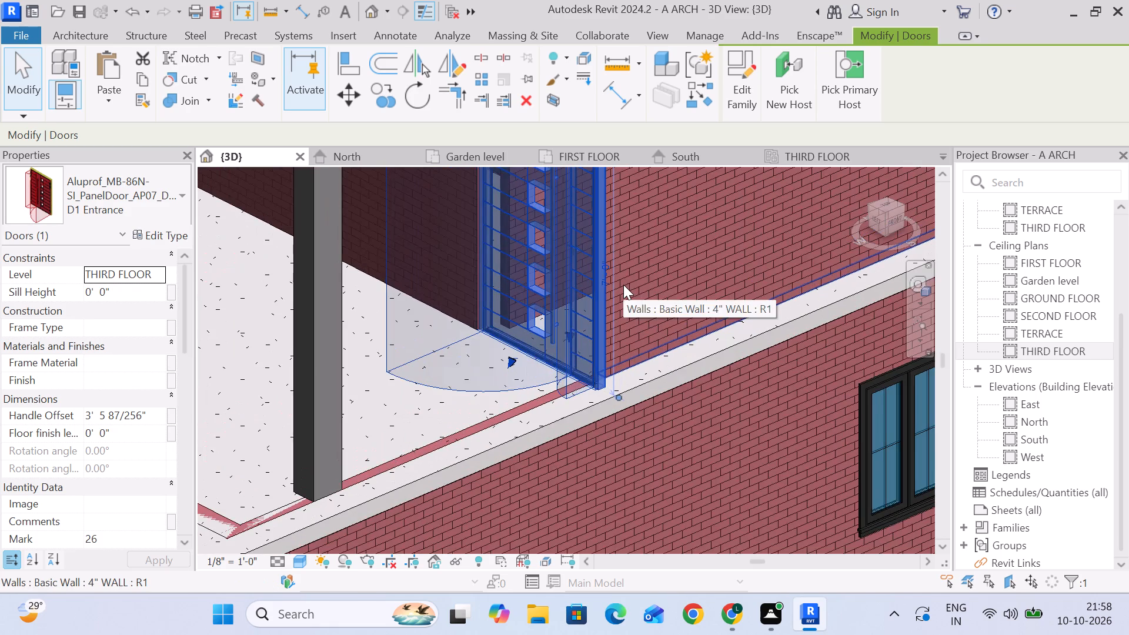
Compare the THIRD FLOOR entrance door with those on the floors below and flip its hinge side to match, keeping the outward swing.
{"action": "middle_click_drag", "start_coordinate": [623, 284], "coordinate": [524, 256]}
{"action": "scroll", "coordinate": [523, 252], "scroll_direction": "down", "scroll_amount": 6}
{"action": "middle_click_drag", "start_coordinate": [562, 352], "coordinate": [666, 135]}
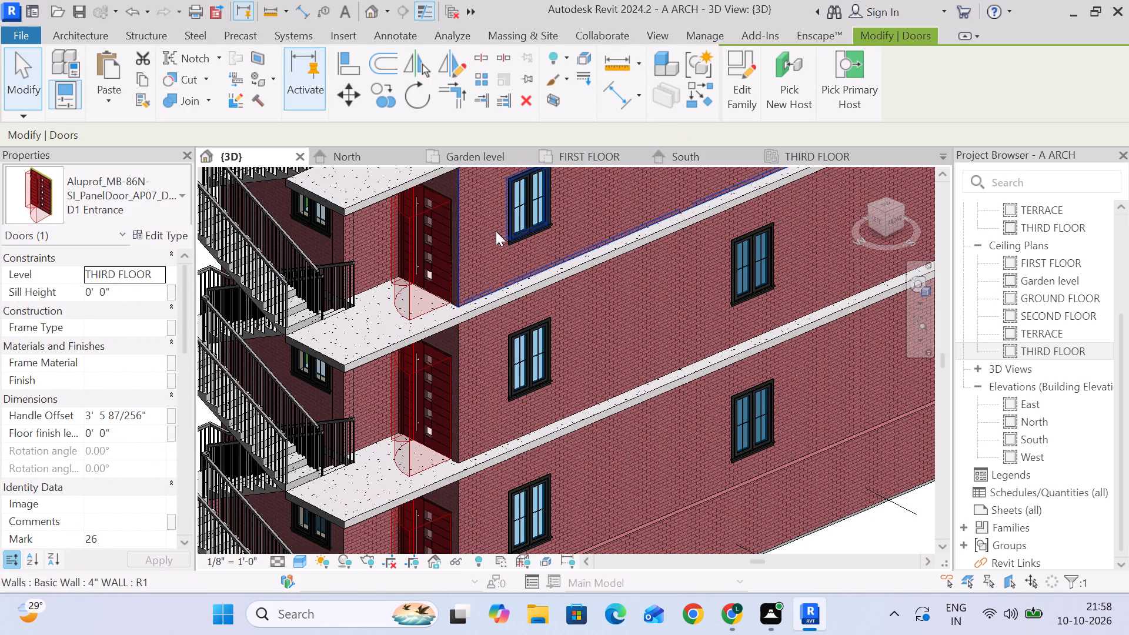
{"action": "scroll", "coordinate": [495, 233], "scroll_direction": "down", "scroll_amount": 4}
{"action": "middle_click_drag", "start_coordinate": [495, 236], "coordinate": [450, 464]}
{"action": "scroll", "coordinate": [504, 266], "scroll_direction": "up", "scroll_amount": 5}
{"action": "key", "text": "space"}
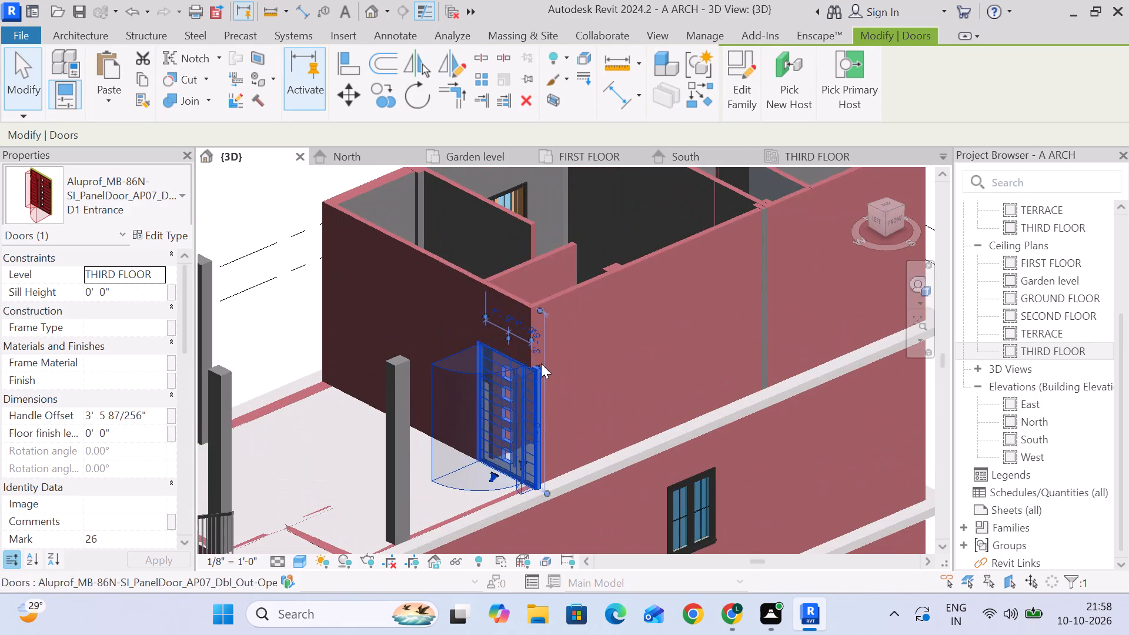
{"action": "key", "text": "space"}
{"action": "key", "text": "space"}
{"action": "scroll", "coordinate": [545, 371], "scroll_direction": "up", "scroll_amount": 1}
{"action": "middle_click_drag", "start_coordinate": [545, 371], "coordinate": [543, 362]}
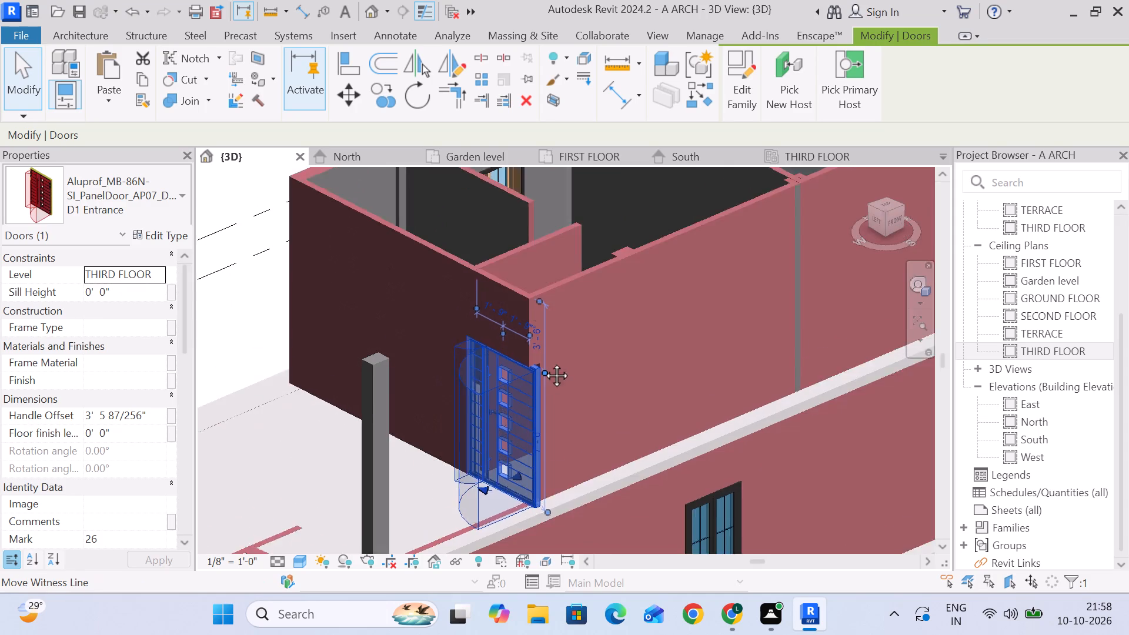
{"action": "middle_click_drag", "start_coordinate": [543, 362], "coordinate": [528, 292]}
{"action": "scroll", "coordinate": [546, 294], "scroll_direction": "down", "scroll_amount": 5}
{"action": "key", "text": "Escape"}
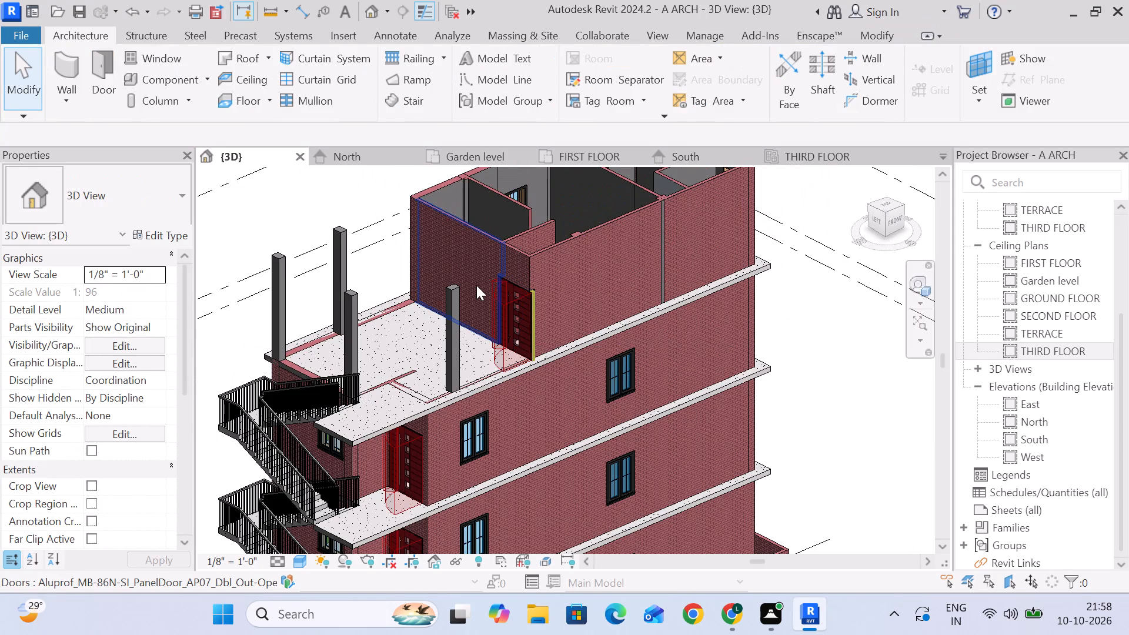
In the 3D view, nudge the THIRD FLOOR D1 Entrance door along its wall, away from the outer building corner.
{"action": "left_click", "coordinate": [521, 316]}
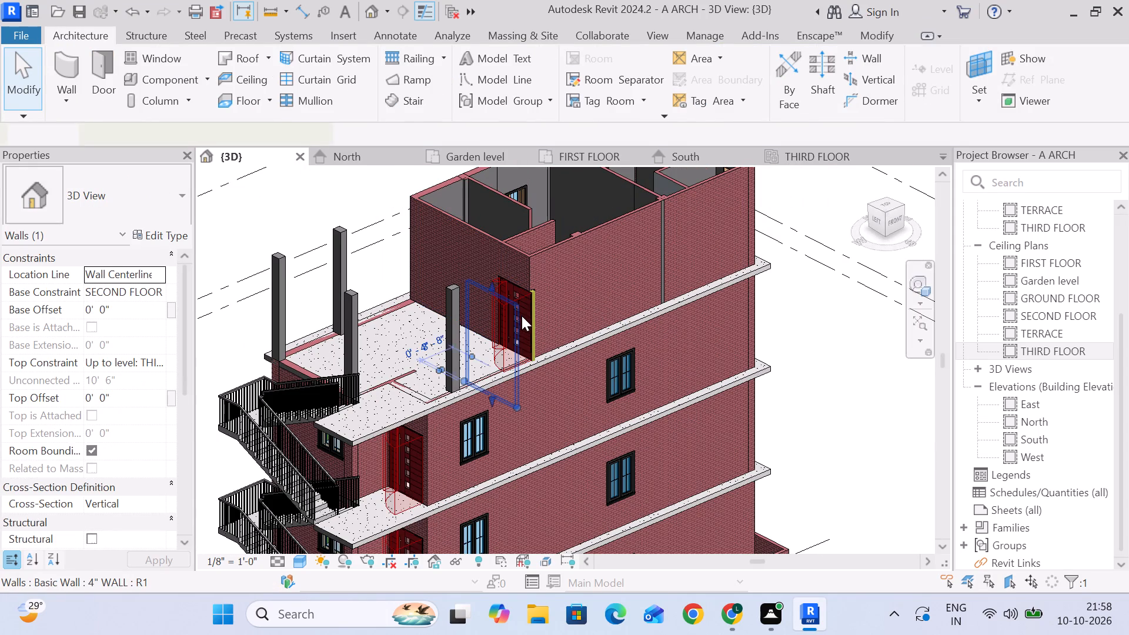
{"action": "scroll", "coordinate": [526, 317], "scroll_direction": "up", "scroll_amount": 5}
{"action": "key", "text": "Escape"}
{"action": "left_click", "coordinate": [525, 296]}
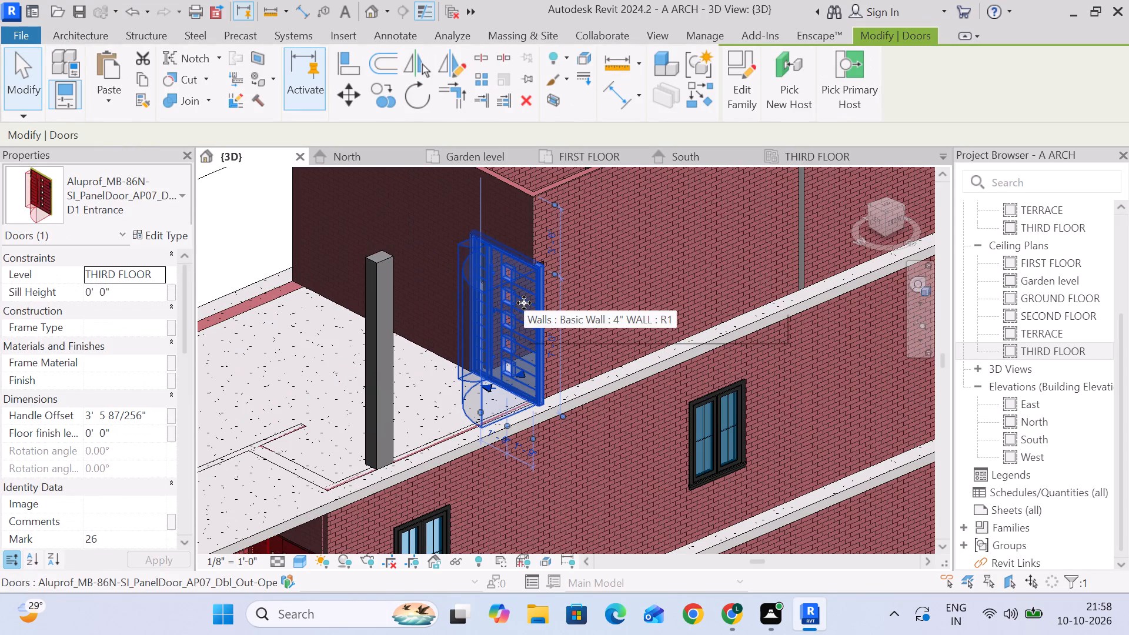
{"action": "key", "text": "Left"}
{"action": "key", "text": "Left"}
{"action": "key", "text": "Left"}
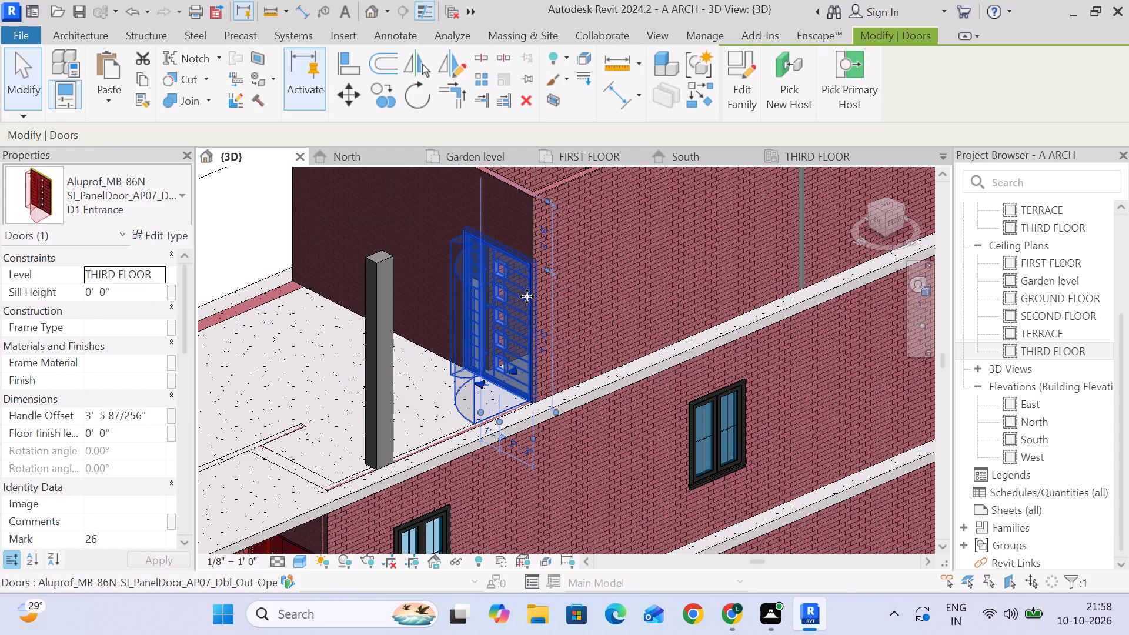
{"action": "scroll", "coordinate": [529, 295], "scroll_direction": "up", "scroll_amount": 6}
{"action": "key", "text": "Left"}
{"action": "key", "text": "Left"}
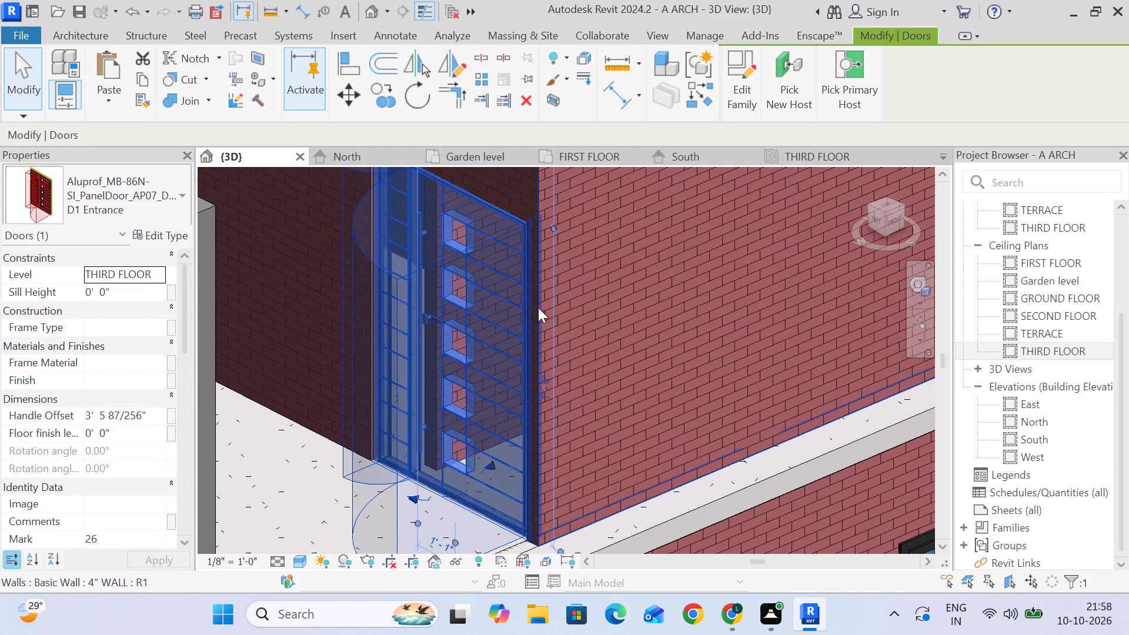
{"action": "key", "text": "Left"}
{"action": "key", "text": "Left"}
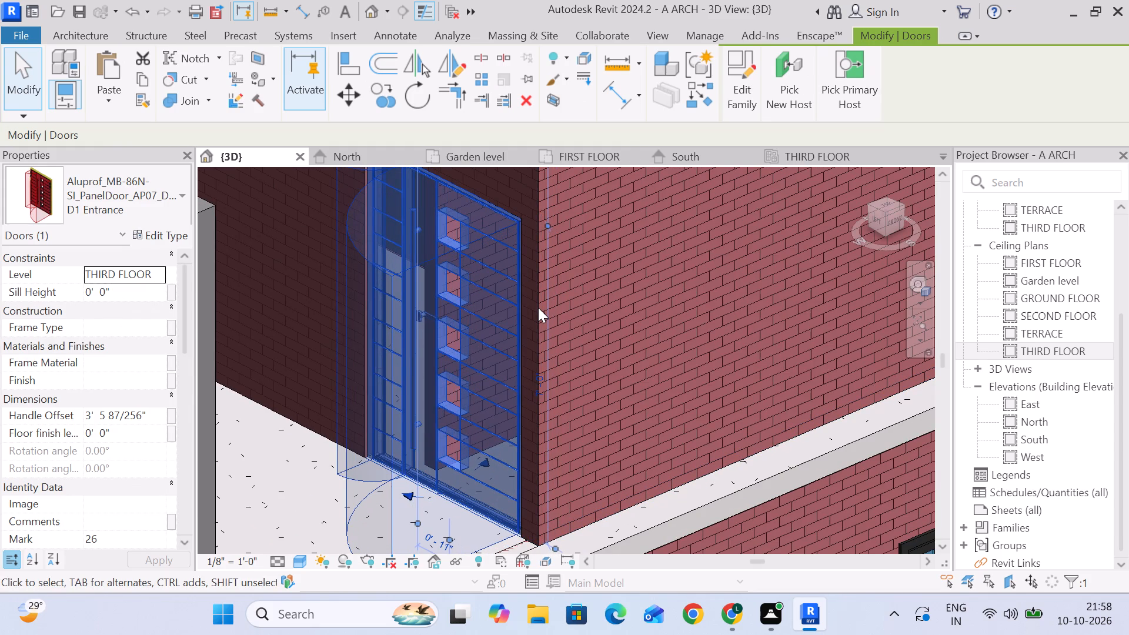
{"action": "key", "text": "Left"}
{"action": "scroll", "coordinate": [538, 308], "scroll_direction": "down", "scroll_amount": 5}
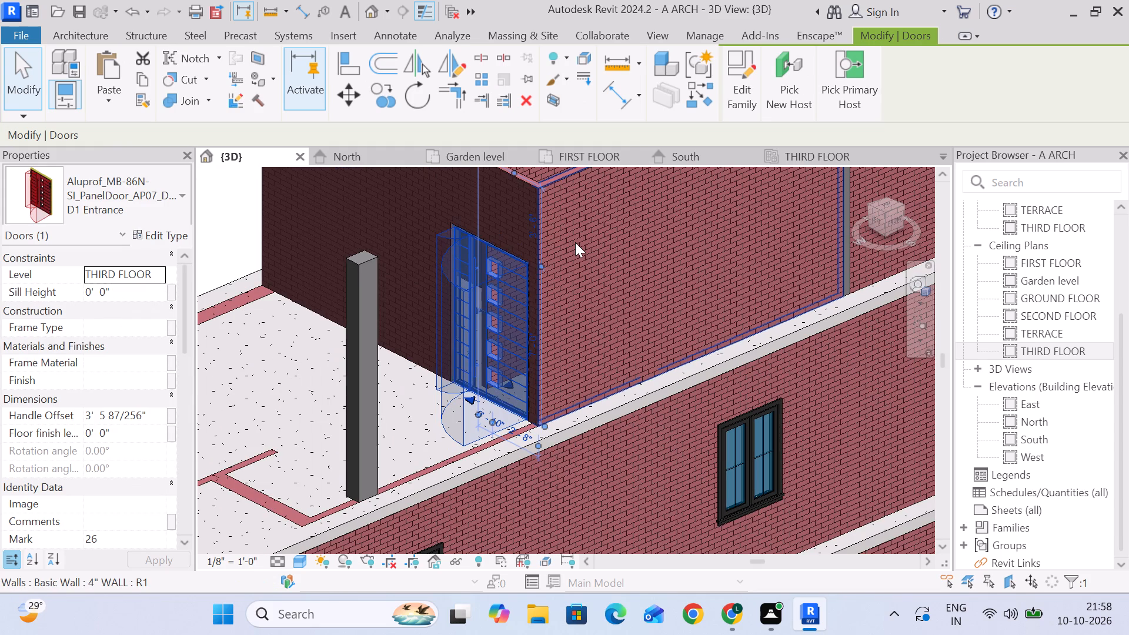
Close the THIRD FLOOR ceiling plan and open the THIRD FLOOR floor plan.
{"action": "left_click", "coordinate": [819, 152]}
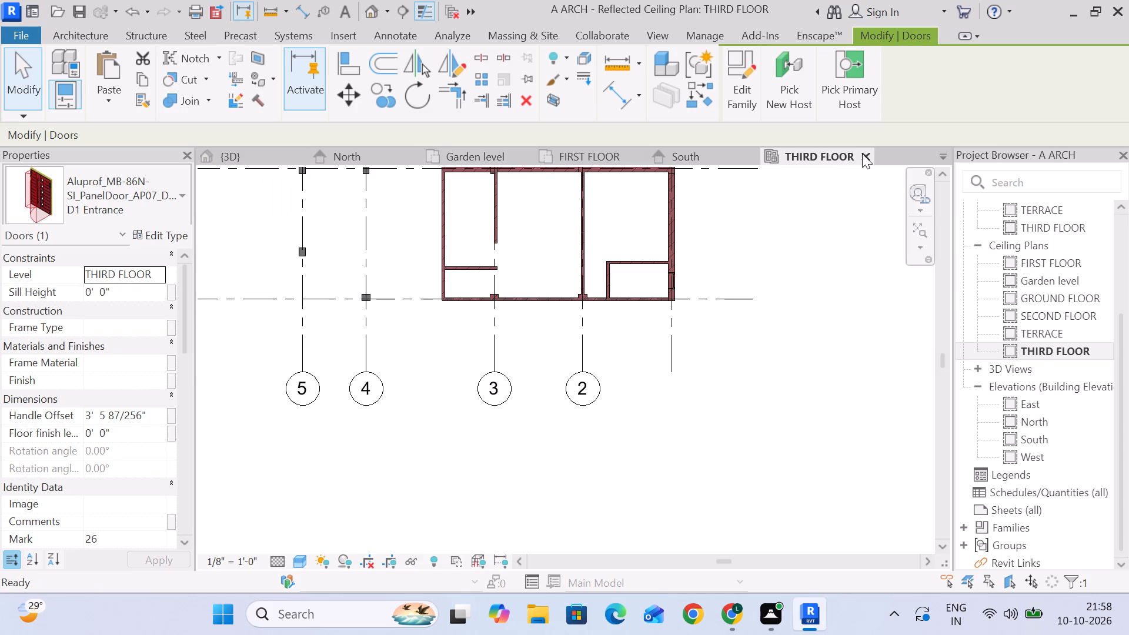
{"action": "left_click", "coordinate": [862, 153]}
{"action": "scroll", "coordinate": [1050, 319], "scroll_direction": "up", "scroll_amount": 4}
{"action": "double_click", "coordinate": [1033, 370]}
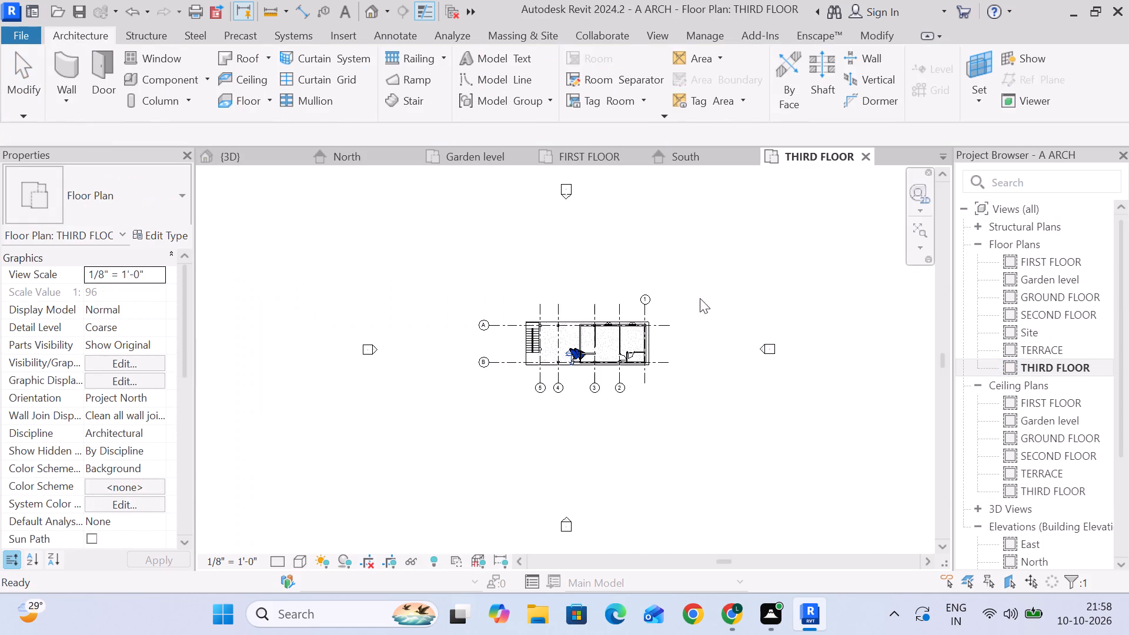
In plan, nudge the entrance door along its wall until its centre is about 2'-9 1/2" from grid B.
{"action": "scroll", "coordinate": [540, 391], "scroll_direction": "up", "scroll_amount": 17}
{"action": "middle_click_drag", "start_coordinate": [697, 320], "coordinate": [626, 345]}
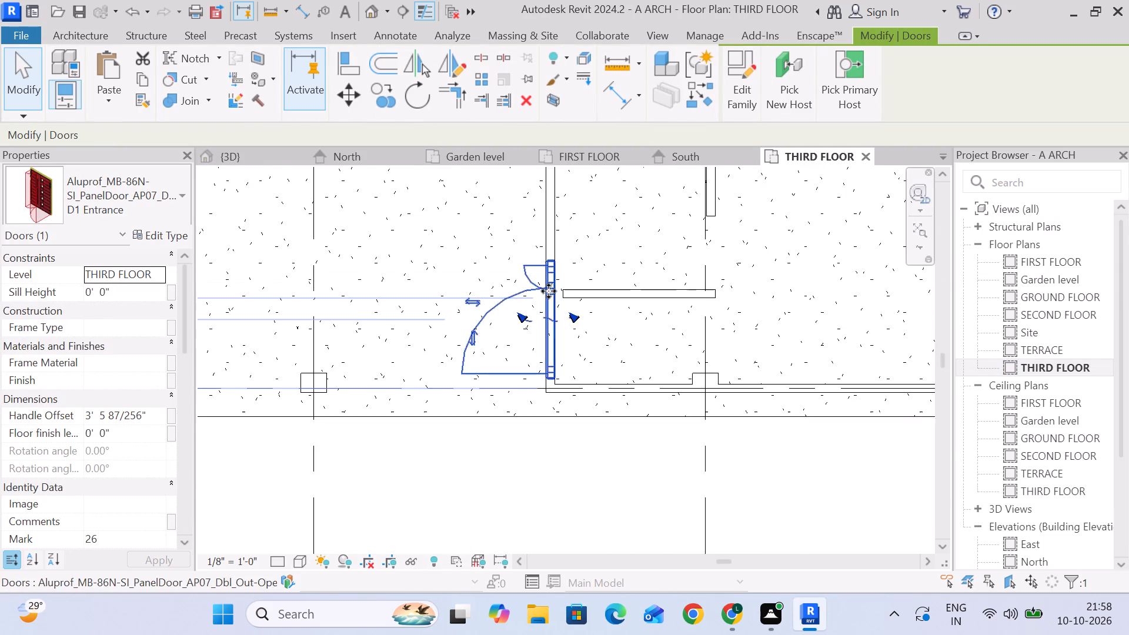
{"action": "scroll", "coordinate": [549, 291], "scroll_direction": "up", "scroll_amount": 6}
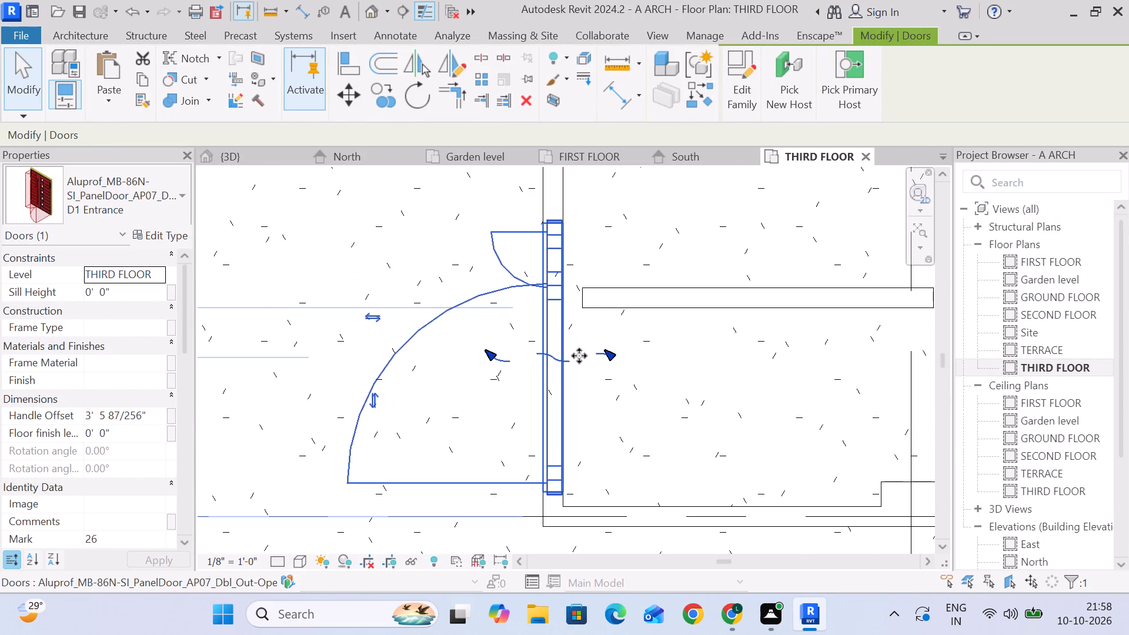
{"action": "key", "text": "Up"}
{"action": "key", "text": "Up"}
{"action": "scroll", "coordinate": [586, 347], "scroll_direction": "down", "scroll_amount": 3}
{"action": "middle_click_drag", "start_coordinate": [586, 347], "coordinate": [577, 384]}
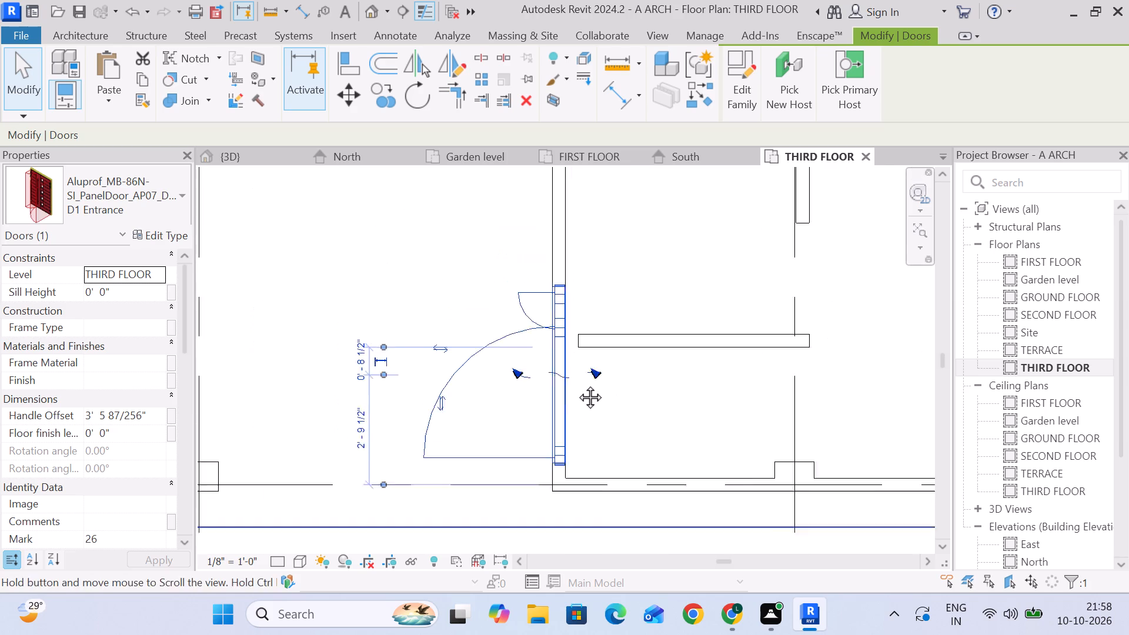
{"action": "middle_click_drag", "start_coordinate": [577, 384], "coordinate": [576, 395]}
{"action": "scroll", "coordinate": [579, 383], "scroll_direction": "down", "scroll_amount": 2}
{"action": "key", "text": "Escape"}
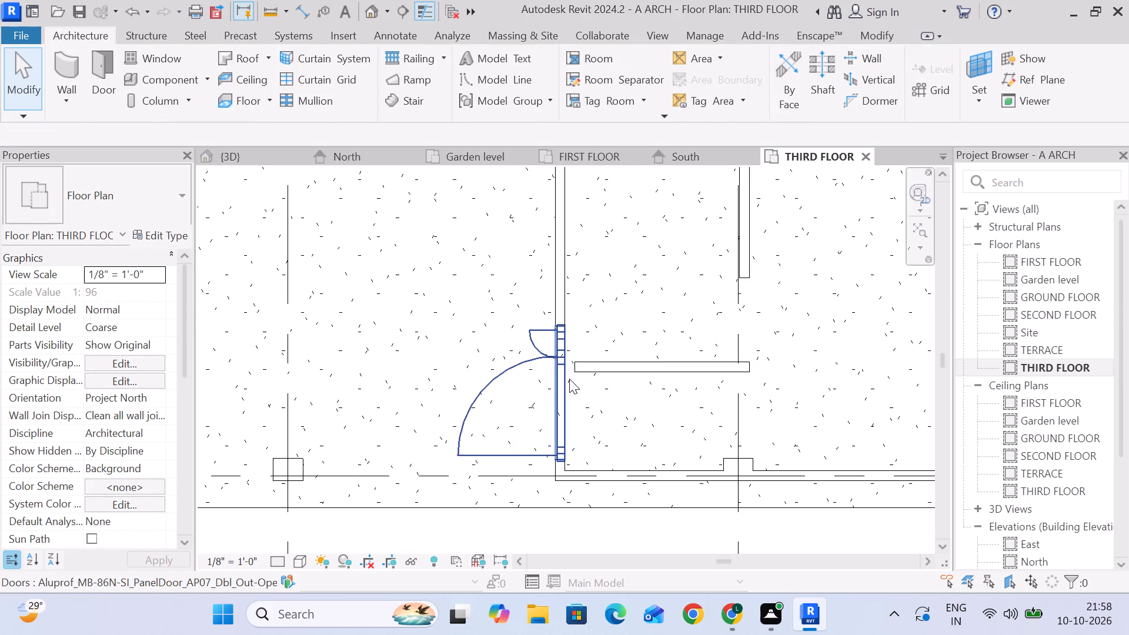
Set the width of the D1 Entrance door type to 4'-0".
{"action": "left_click", "coordinate": [569, 379]}
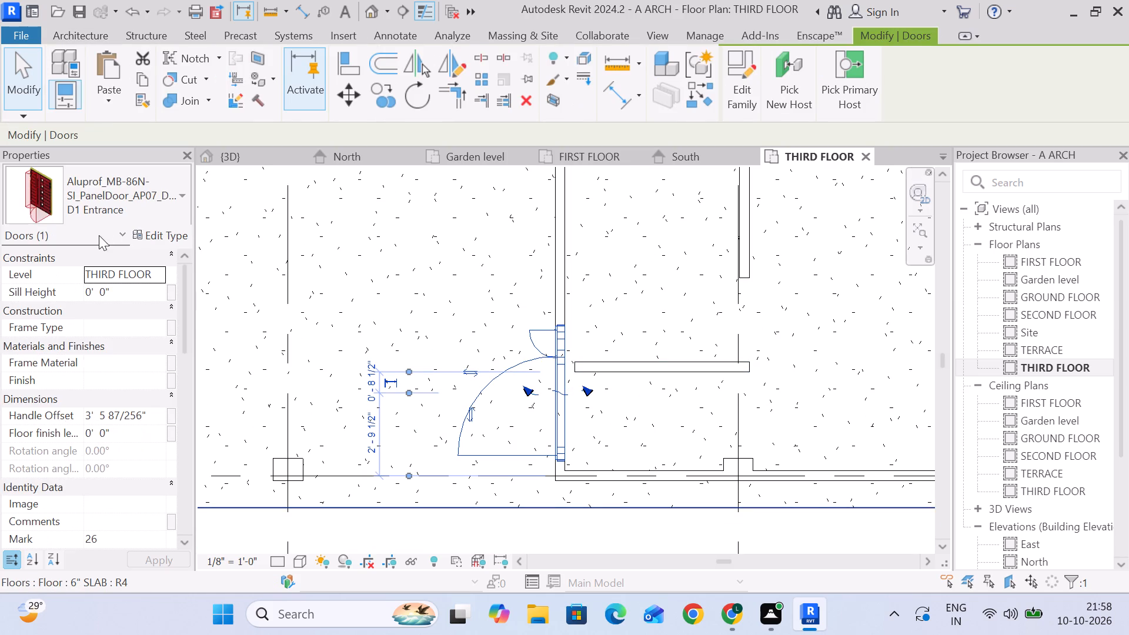
{"action": "left_click", "coordinate": [142, 233]}
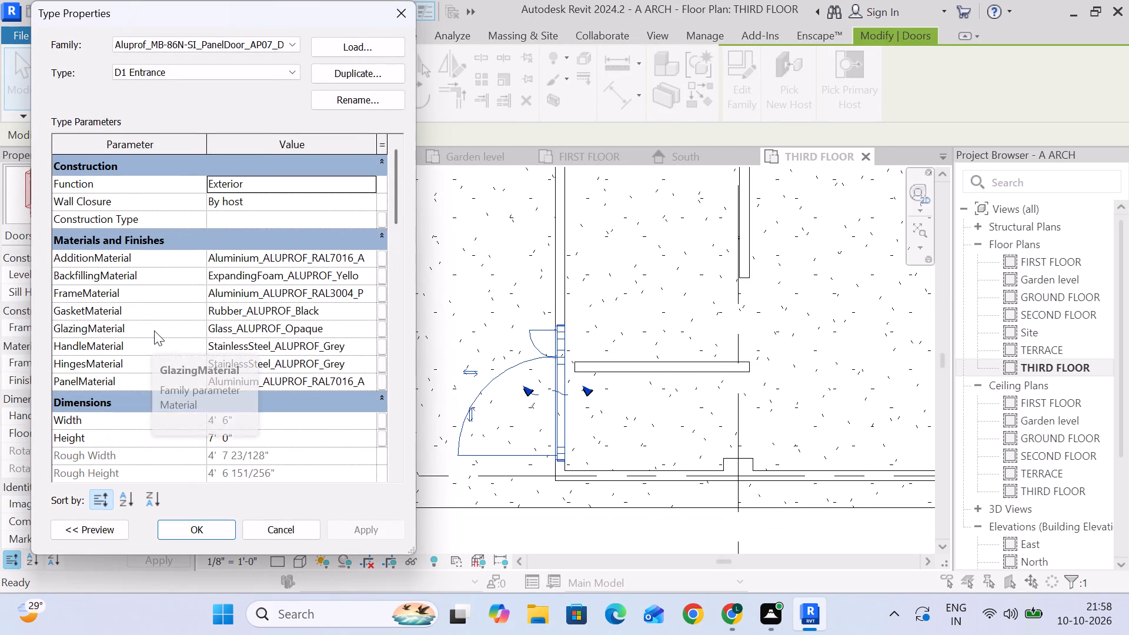
{"action": "scroll", "coordinate": [297, 333], "scroll_direction": "down", "scroll_amount": 3}
{"action": "left_click", "coordinate": [264, 292]}
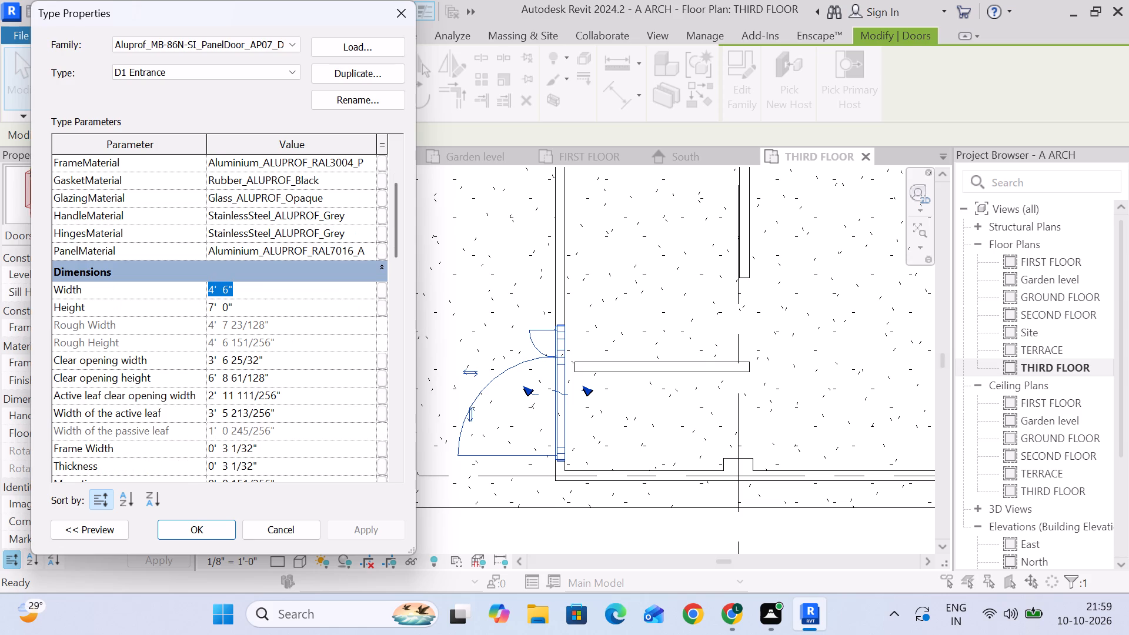
{"action": "key", "text": "4"}
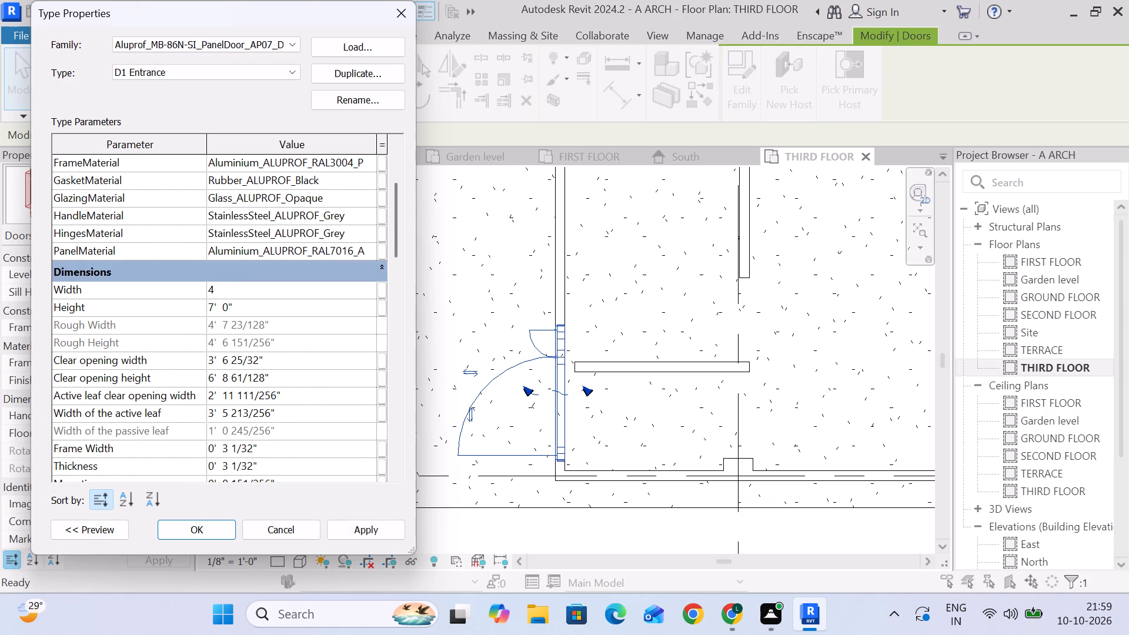
{"action": "key", "text": "Return"}
{"action": "left_click", "coordinate": [339, 531]}
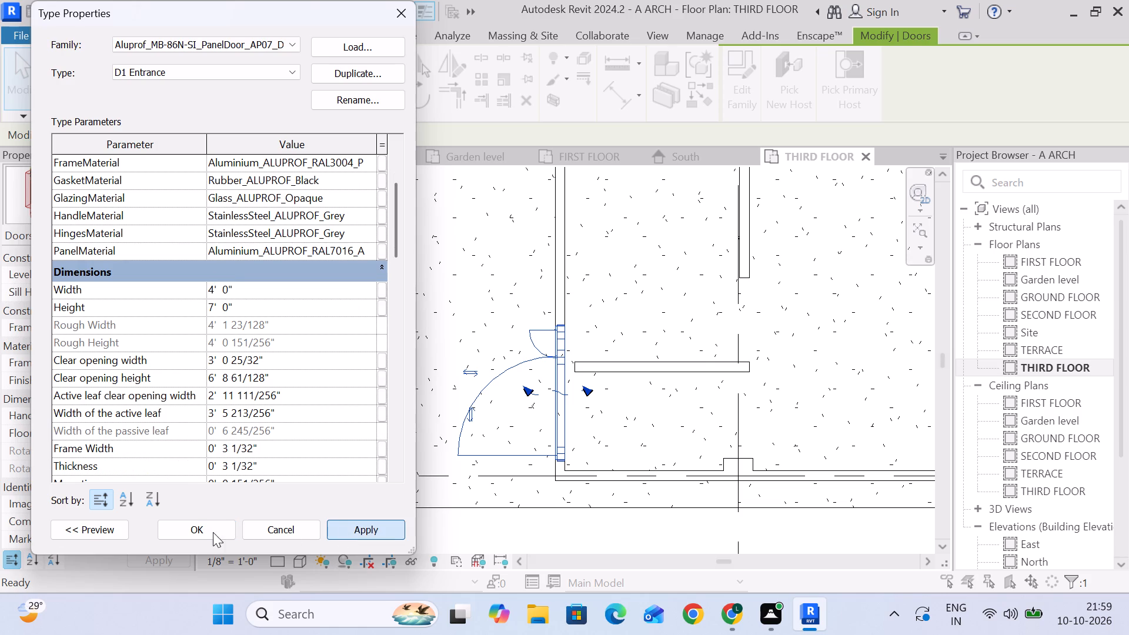
{"action": "left_click", "coordinate": [200, 531]}
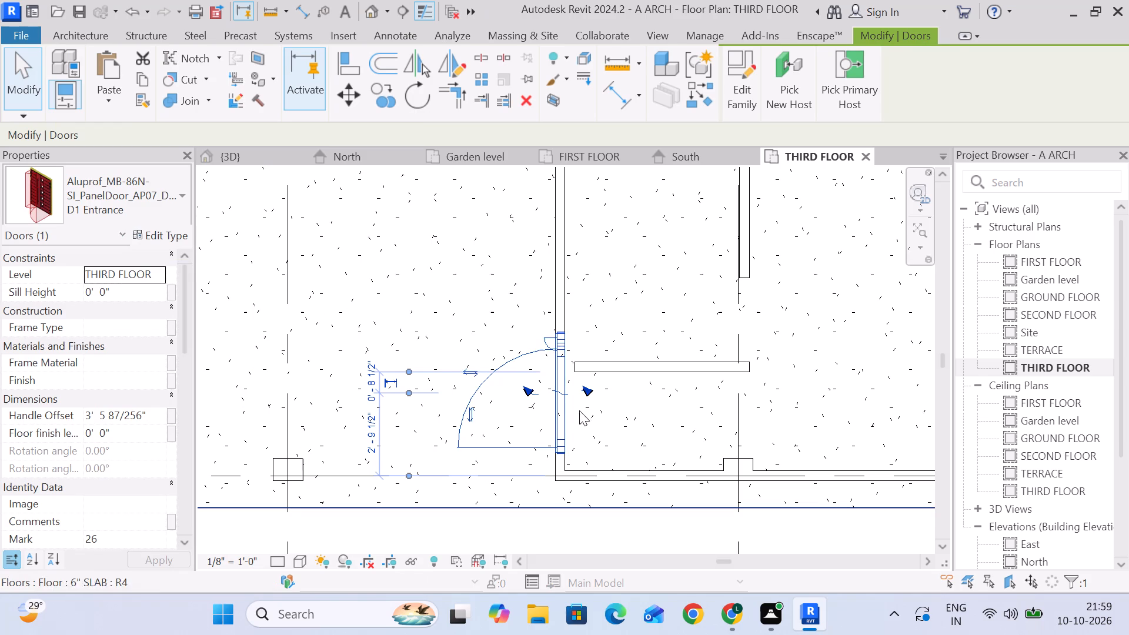
Nudge the narrowed entrance door toward grid B until its centre is about 2'-5 1/2" from the grid line.
{"action": "left_click", "coordinate": [567, 410]}
{"action": "key", "text": "Down"}
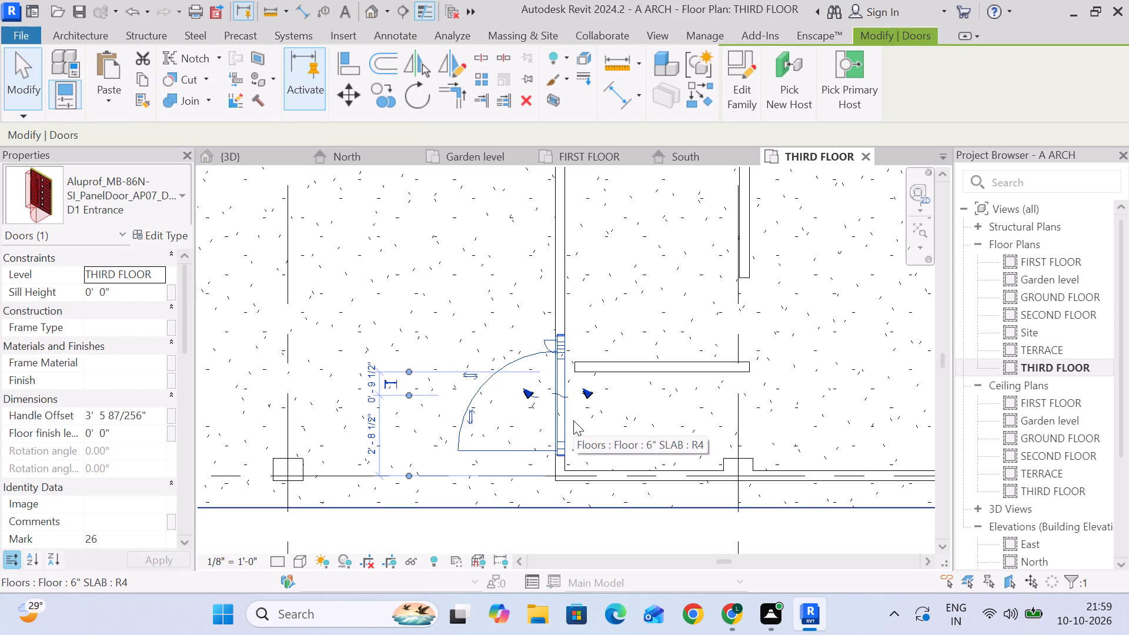
{"action": "key", "text": "Down"}
{"action": "scroll", "coordinate": [563, 450], "scroll_direction": "up", "scroll_amount": 4}
{"action": "key", "text": "Down"}
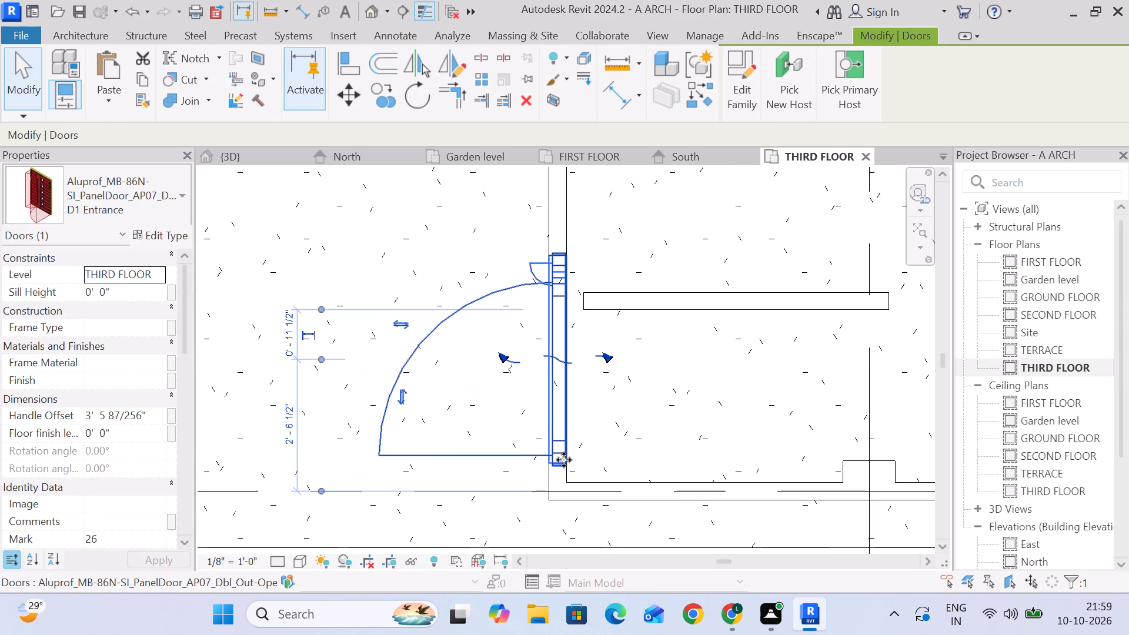
{"action": "key", "text": "Down"}
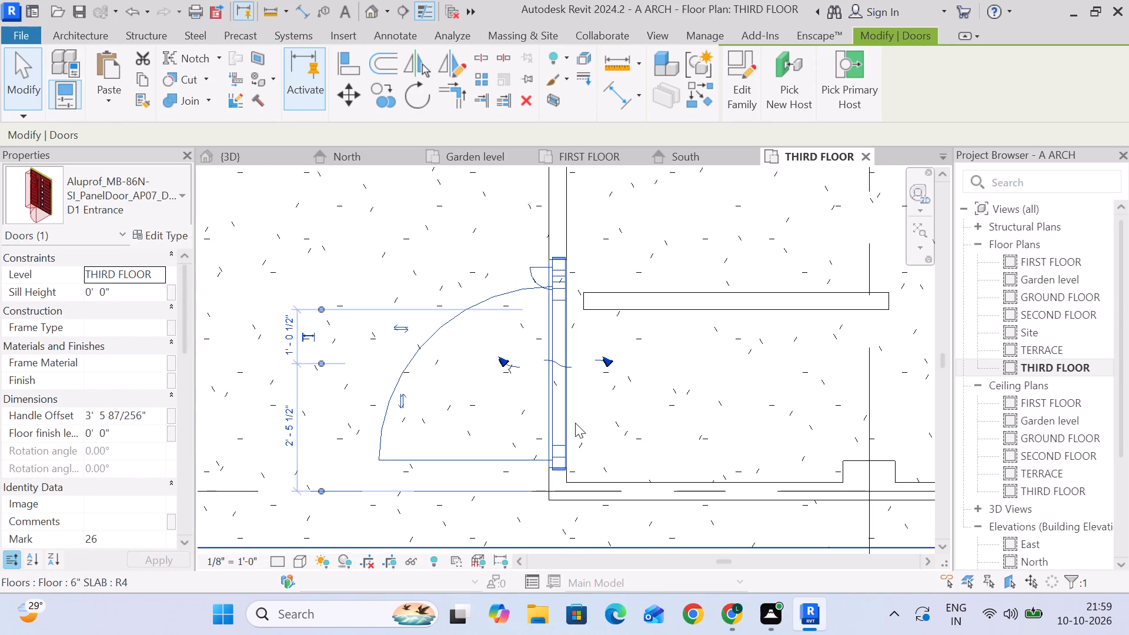
{"action": "key", "text": "Escape"}
Move the short 4" partition beside the entrance door toward grid A, clear of the door, about 1'-10" from the grid 3 partition's end.
{"action": "left_click", "coordinate": [656, 300]}
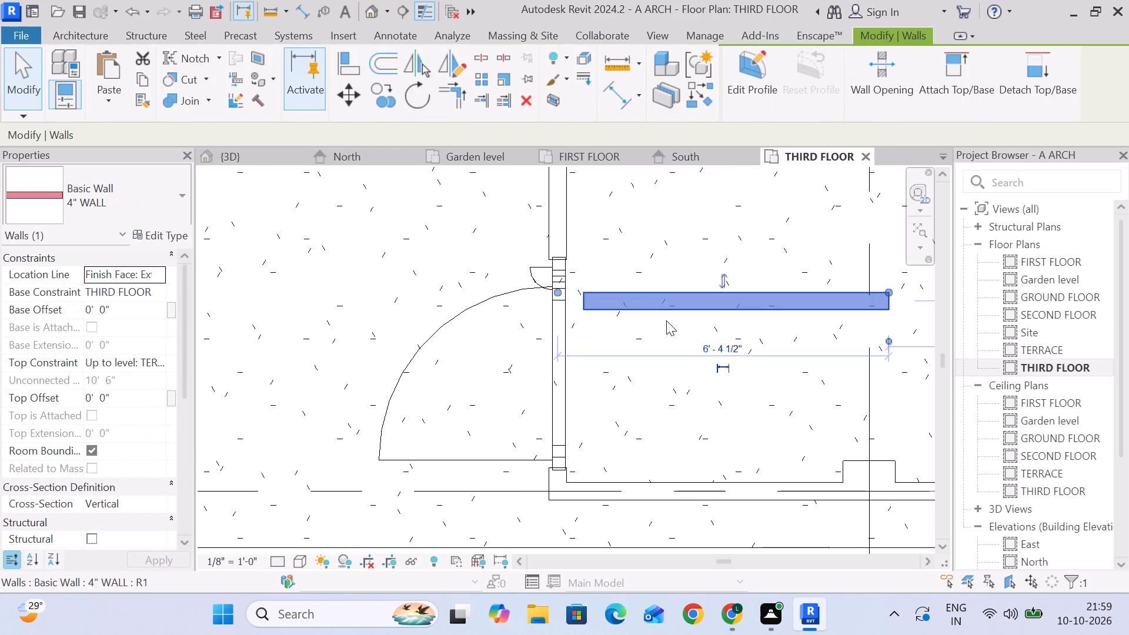
{"action": "scroll", "coordinate": [669, 325], "scroll_direction": "down", "scroll_amount": 3}
{"action": "middle_click_drag", "start_coordinate": [669, 327], "coordinate": [610, 410]}
{"action": "scroll", "coordinate": [624, 395], "scroll_direction": "down", "scroll_amount": 2}
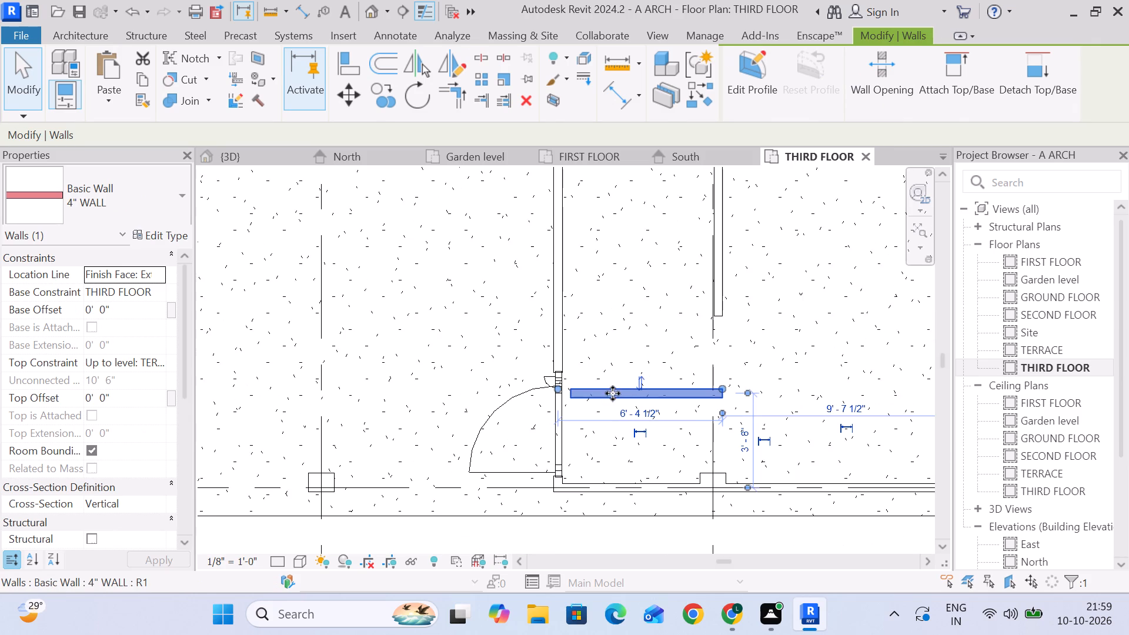
{"action": "left_click_drag", "start_coordinate": [613, 393], "coordinate": [606, 350]}
{"action": "scroll", "coordinate": [592, 350], "scroll_direction": "up", "scroll_amount": 4}
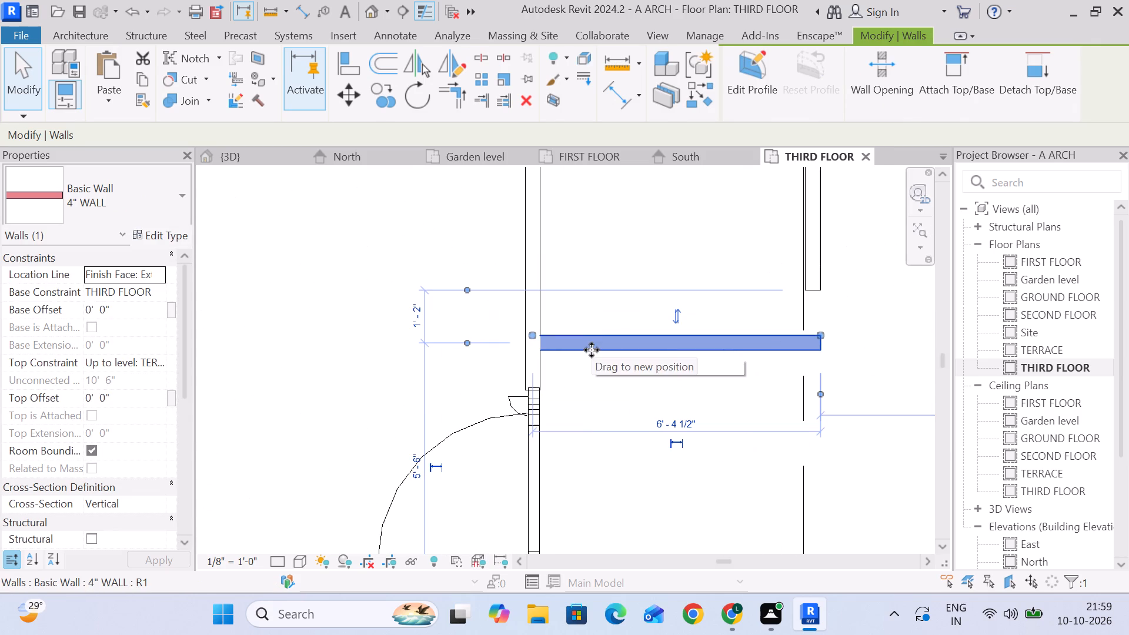
{"action": "left_click_drag", "start_coordinate": [592, 342], "coordinate": [589, 371]}
{"action": "scroll", "coordinate": [553, 383], "scroll_direction": "up", "scroll_amount": 5}
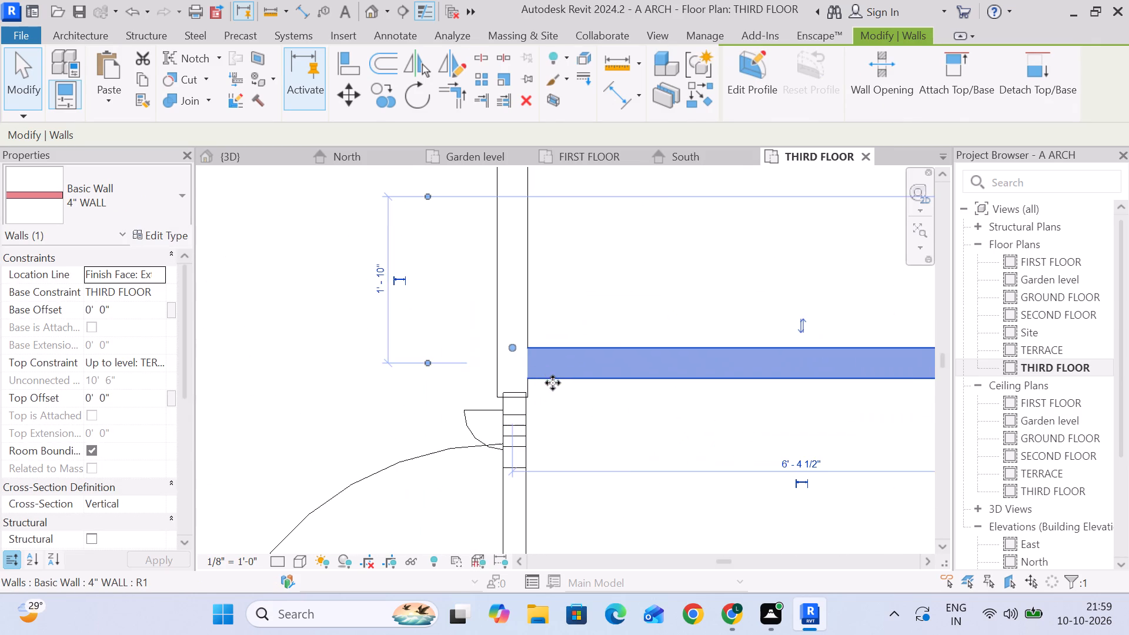
{"action": "scroll", "coordinate": [579, 376], "scroll_direction": "down", "scroll_amount": 3}
{"action": "middle_click_drag", "start_coordinate": [600, 381], "coordinate": [461, 387]}
{"action": "scroll", "coordinate": [479, 385], "scroll_direction": "down", "scroll_amount": 3}
{"action": "left_click", "coordinate": [746, 339]}
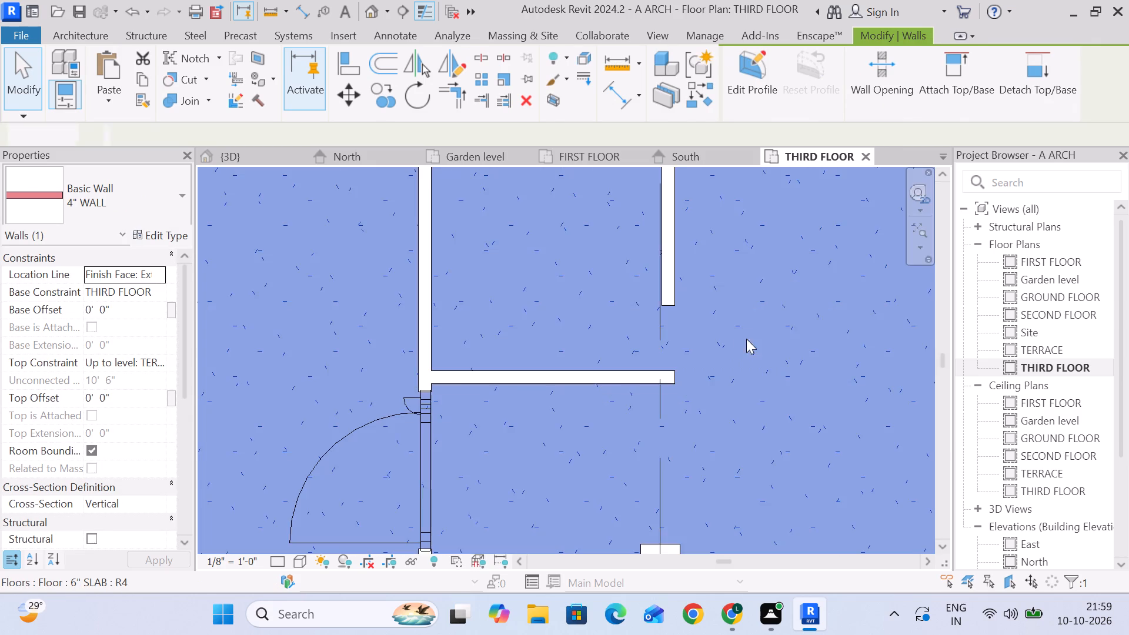
{"action": "scroll", "coordinate": [741, 353], "scroll_direction": "down", "scroll_amount": 9}
{"action": "key", "text": "Escape"}
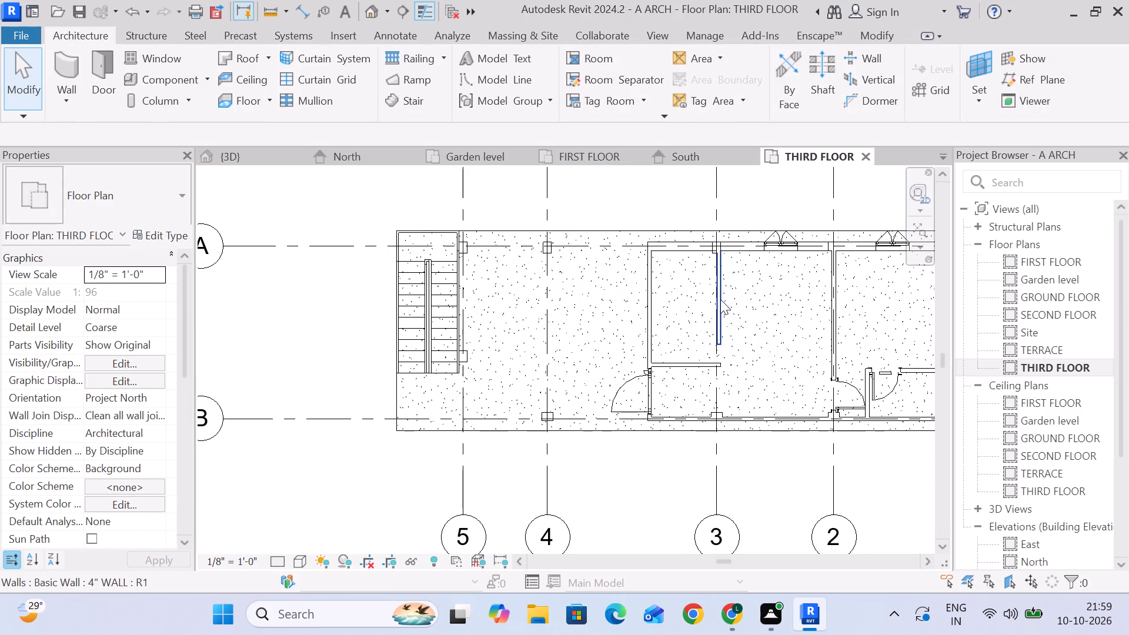
Shorten the partition along grid 3 so the gap between its free end and the partition beside the entrance is 3'-0".
{"action": "left_click", "coordinate": [720, 299]}
{"action": "scroll", "coordinate": [721, 354], "scroll_direction": "up", "scroll_amount": 10}
{"action": "left_click", "coordinate": [548, 372]}
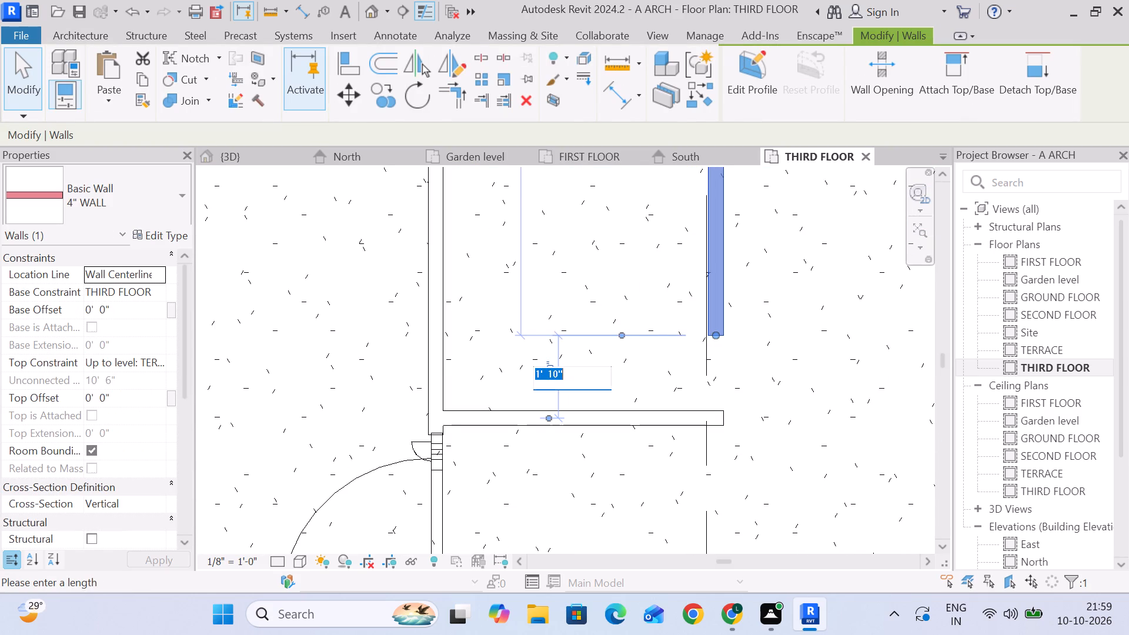
{"action": "key", "text": "3"}
{"action": "key", "text": "Return"}
{"action": "scroll", "coordinate": [612, 400], "scroll_direction": "down", "scroll_amount": 5}
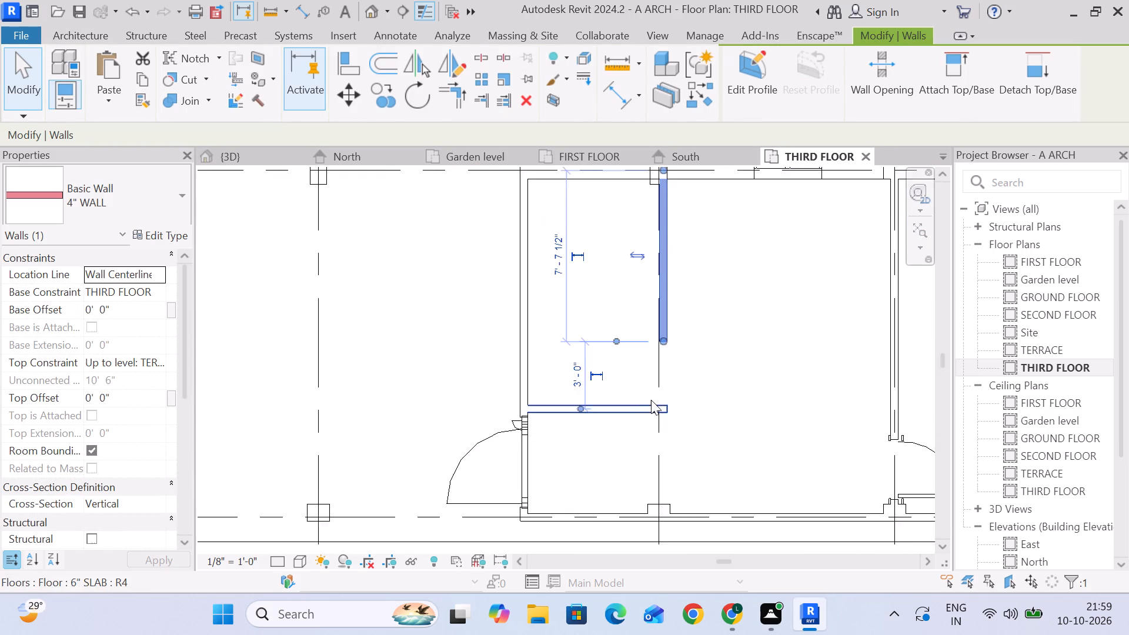
{"action": "middle_click_drag", "start_coordinate": [652, 405], "coordinate": [647, 462]}
{"action": "key", "text": "Escape"}
Examine the overall THIRD FLOOR plan layout, including its partitions, doors, windows and open slab.
{"action": "middle_click_drag", "start_coordinate": [667, 424], "coordinate": [645, 409]}
{"action": "scroll", "coordinate": [644, 408], "scroll_direction": "down", "scroll_amount": 3}
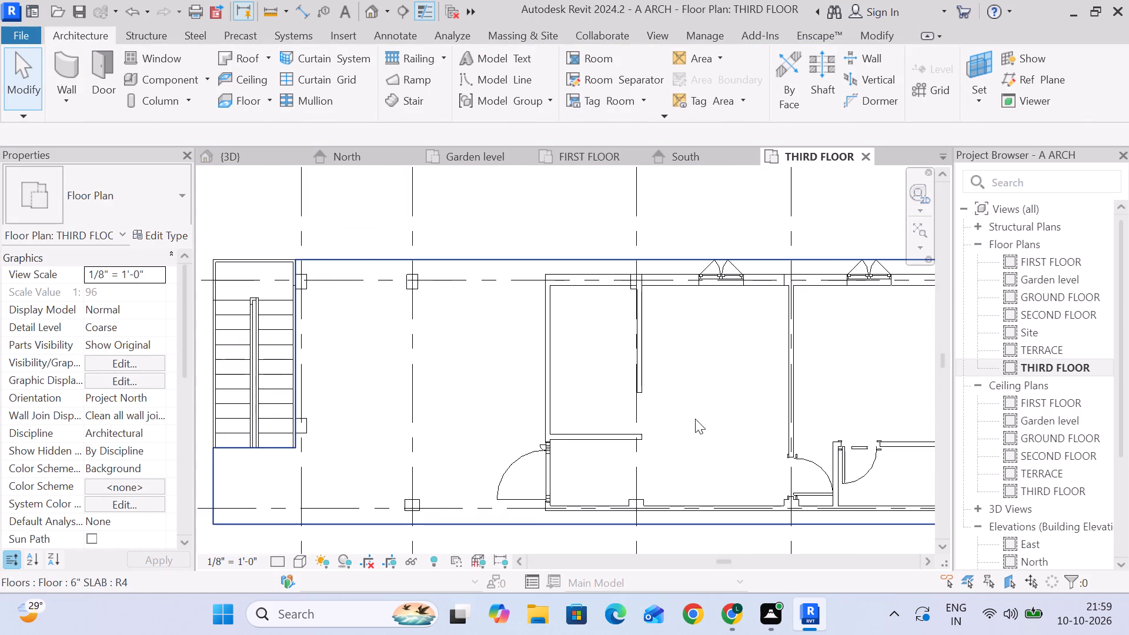
{"action": "middle_click_drag", "start_coordinate": [695, 419], "coordinate": [631, 420]}
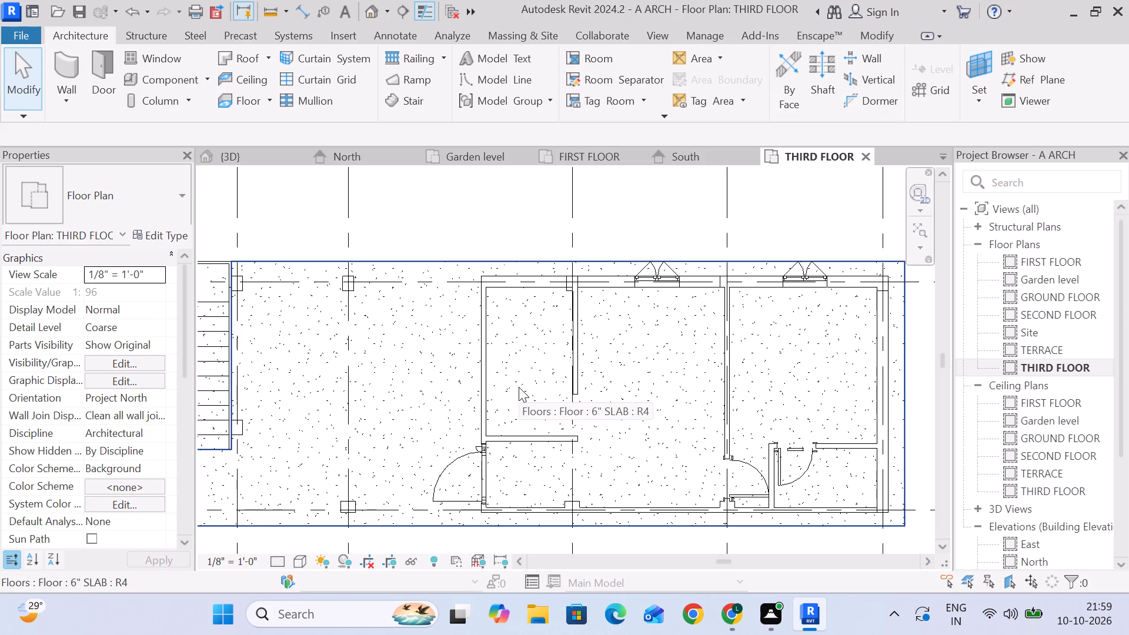
{"action": "scroll", "coordinate": [521, 387], "scroll_direction": "down", "scroll_amount": 2}
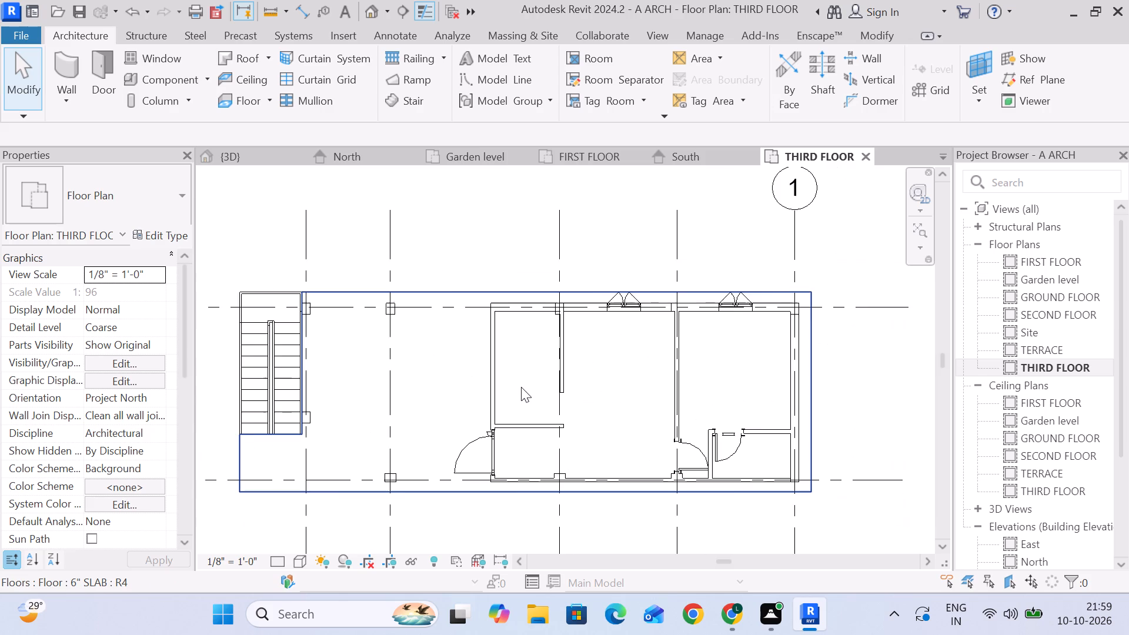
{"action": "middle_click_drag", "start_coordinate": [536, 388], "coordinate": [534, 373]}
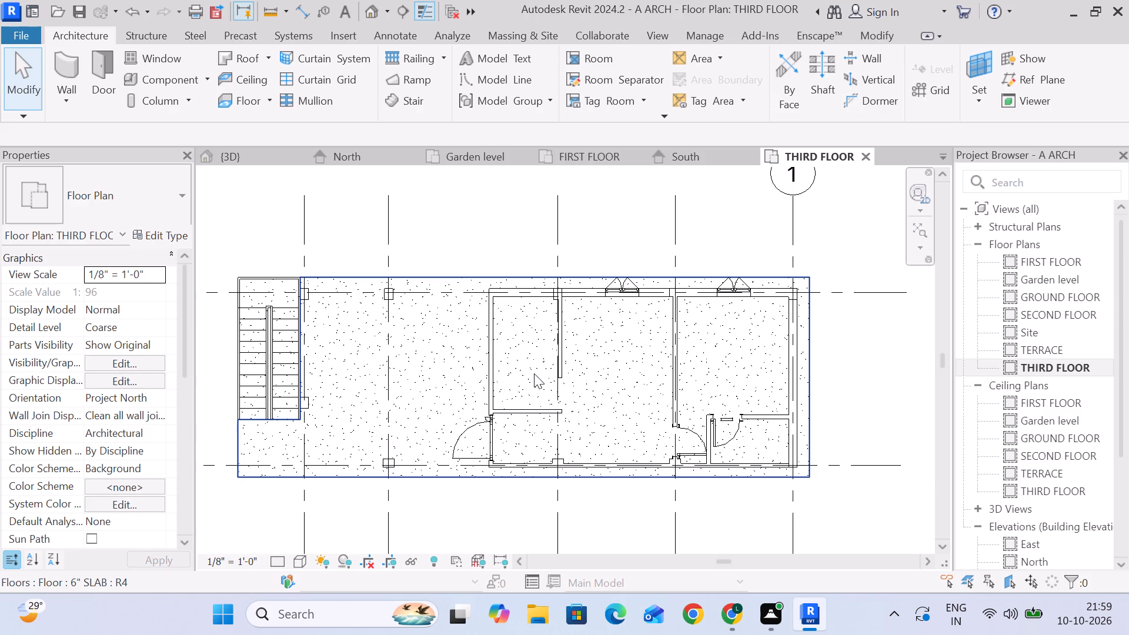
{"action": "middle_click_drag", "start_coordinate": [587, 400], "coordinate": [564, 393]}
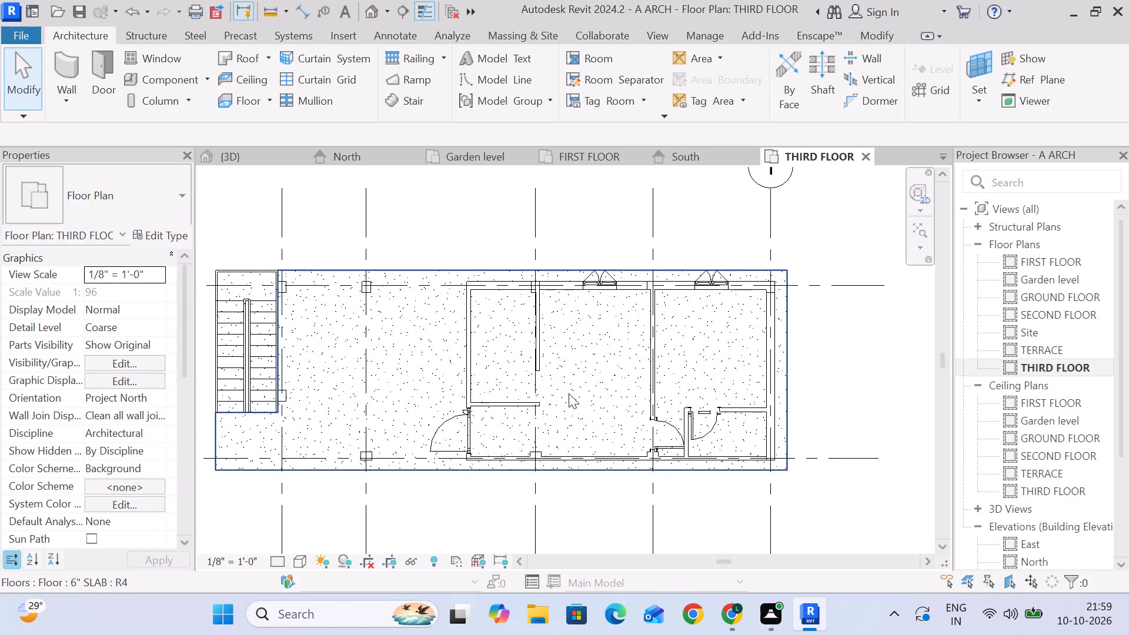
{"action": "middle_click_drag", "start_coordinate": [619, 353], "coordinate": [584, 345]}
{"action": "scroll", "coordinate": [560, 346], "scroll_direction": "down", "scroll_amount": 1}
{"action": "middle_click_drag", "start_coordinate": [559, 346], "coordinate": [529, 337]}
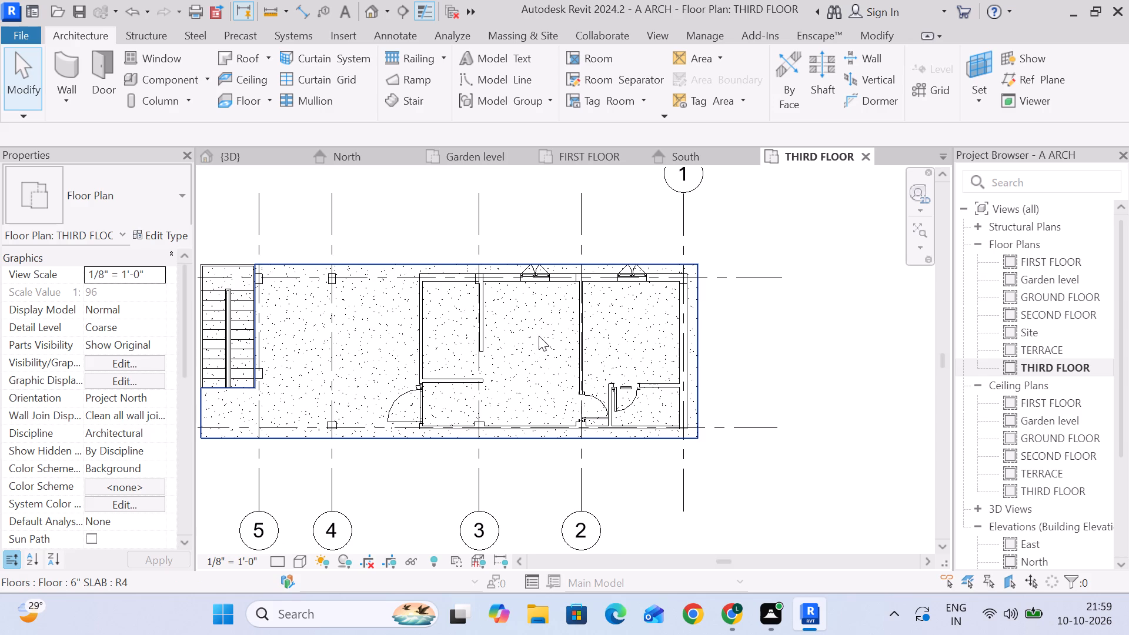
Examine the enclosed rooms and their exterior walls on the THIRD FLOOR plan, looking for a wall without a window.
{"action": "scroll", "coordinate": [591, 367], "scroll_direction": "up", "scroll_amount": 1}
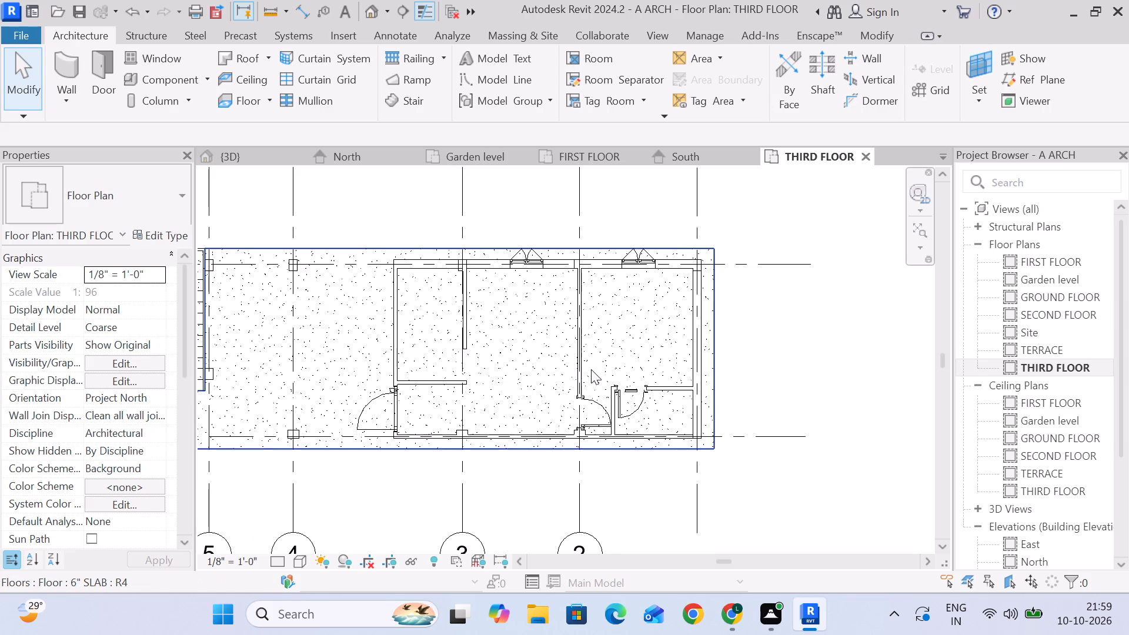
{"action": "scroll", "coordinate": [593, 373], "scroll_direction": "up", "scroll_amount": 2}
{"action": "middle_click_drag", "start_coordinate": [593, 365], "coordinate": [593, 351]}
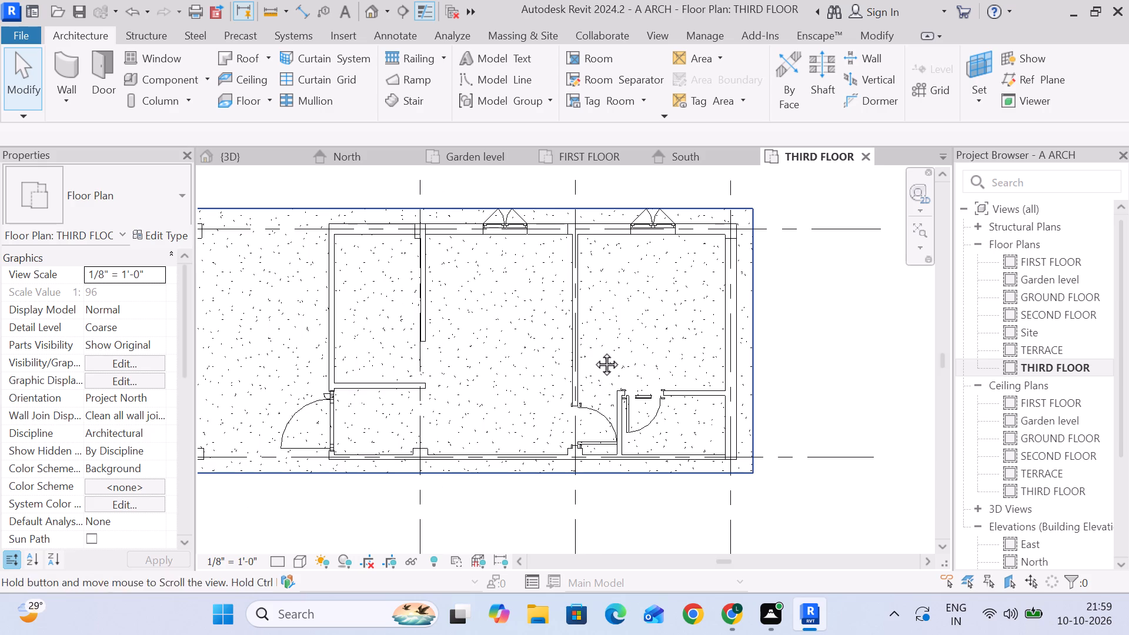
{"action": "middle_click_drag", "start_coordinate": [593, 351], "coordinate": [593, 341]}
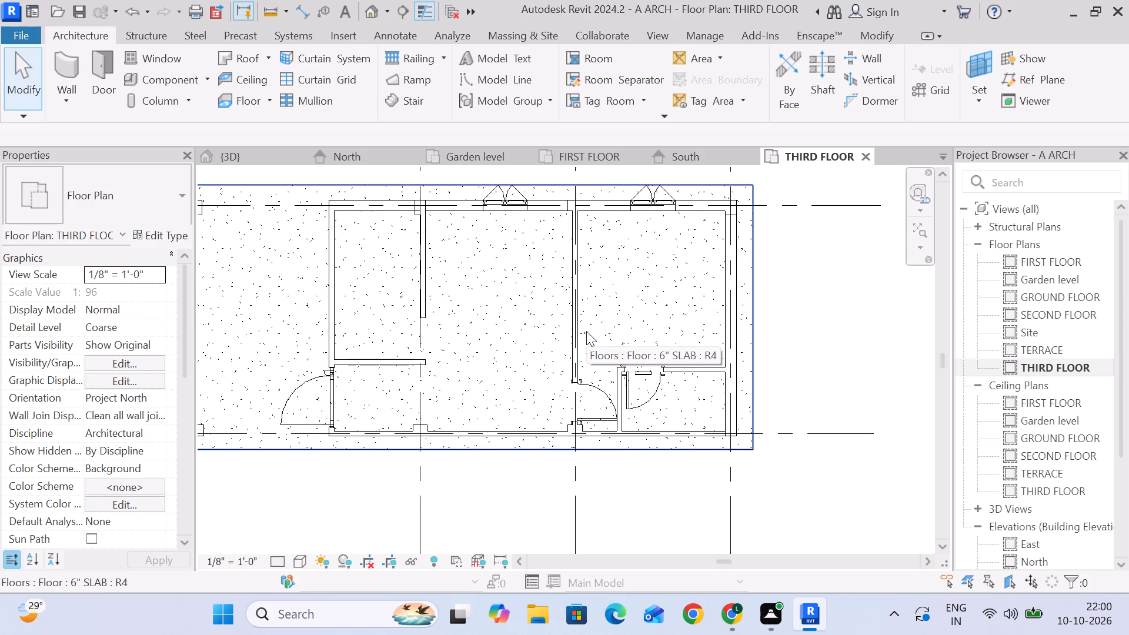
{"action": "left_click", "coordinate": [818, 323]}
{"action": "scroll", "coordinate": [818, 323], "scroll_direction": "down", "scroll_amount": 3}
{"action": "middle_click_drag", "start_coordinate": [818, 325], "coordinate": [813, 313]}
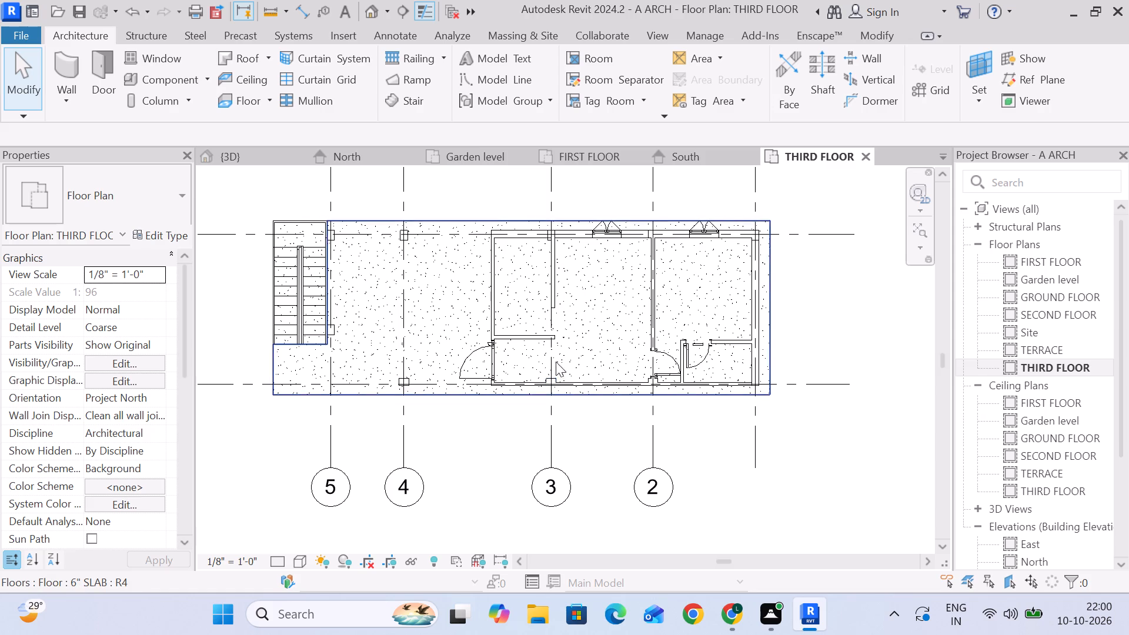
{"action": "scroll", "coordinate": [562, 383], "scroll_direction": "up", "scroll_amount": 3}
{"action": "middle_click_drag", "start_coordinate": [636, 331], "coordinate": [636, 395]}
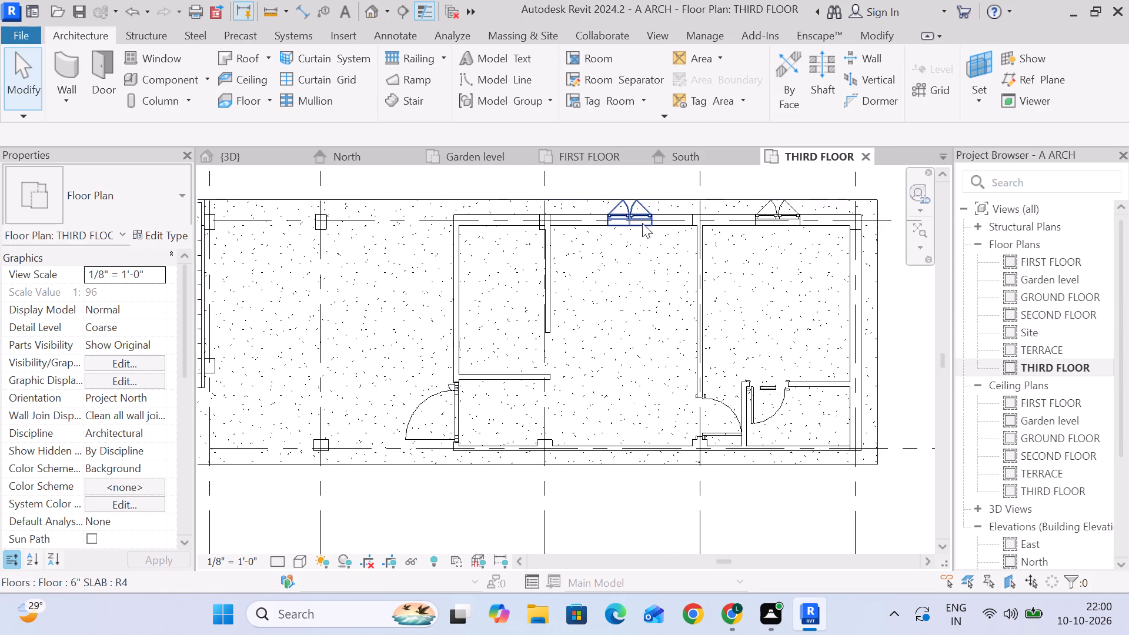
Place a 41" x 53" Window-Casement-Double in the exterior wall between grids 4 and 3, centred about 3'-0" from the partition near the entrance.
{"action": "left_click", "coordinate": [150, 51]}
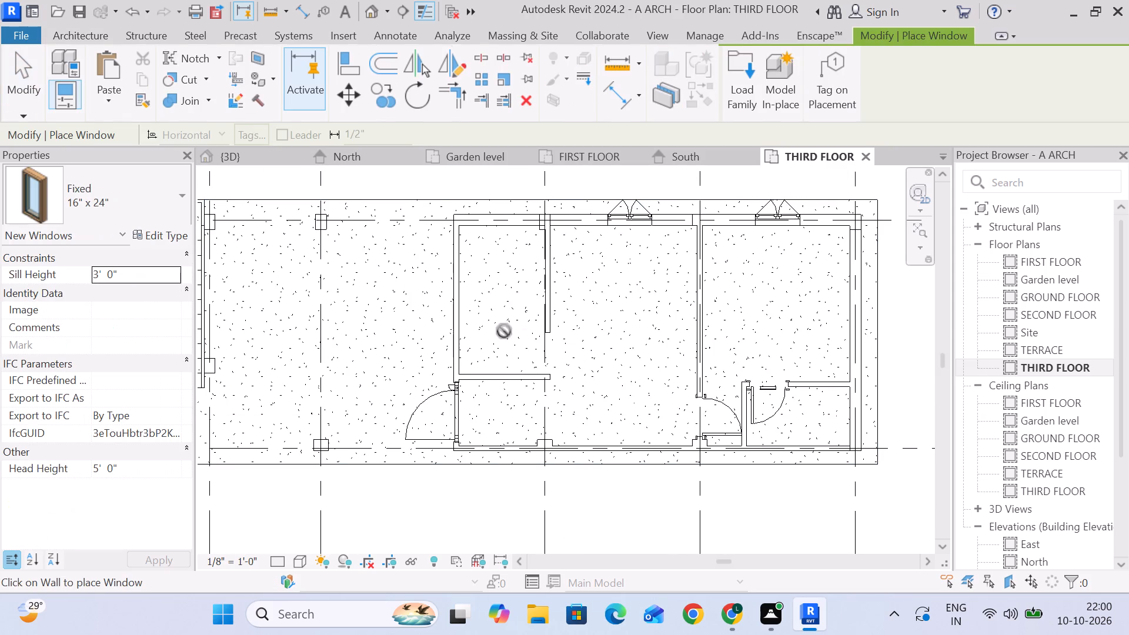
{"action": "left_click", "coordinate": [126, 196]}
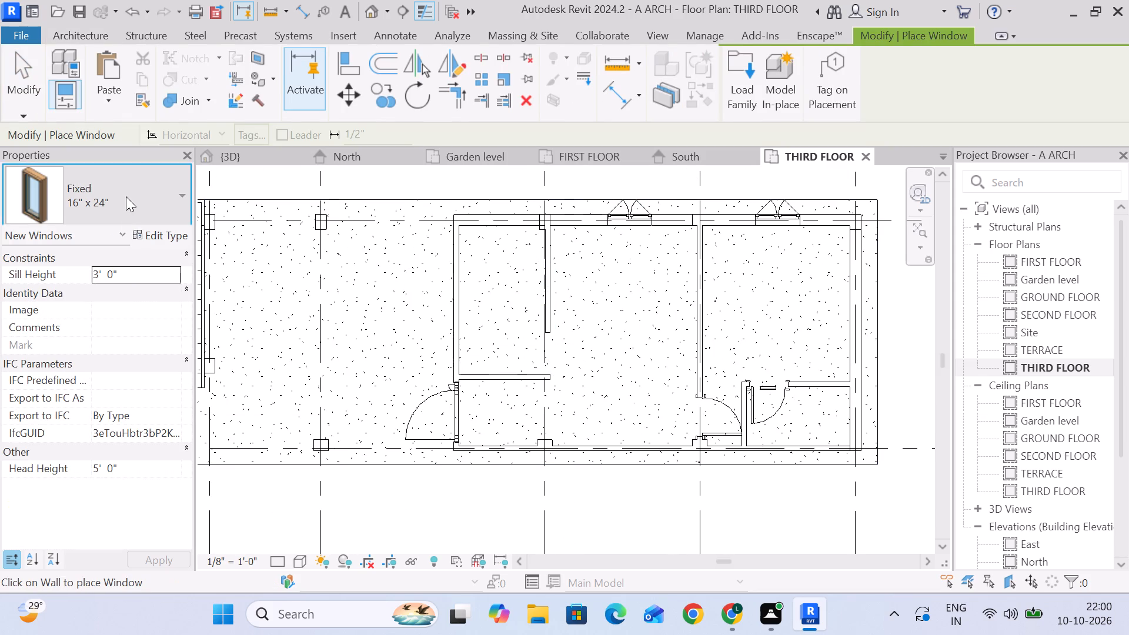
{"action": "scroll", "coordinate": [99, 318], "scroll_direction": "up", "scroll_amount": 6}
{"action": "scroll", "coordinate": [105, 339], "scroll_direction": "down", "scroll_amount": 3}
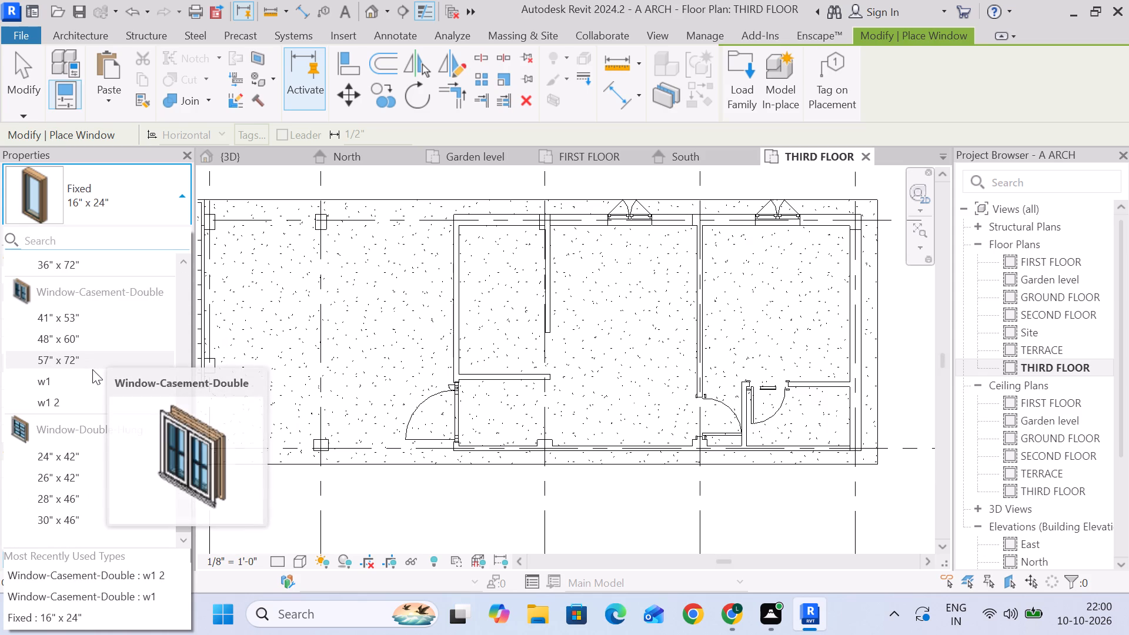
{"action": "scroll", "coordinate": [90, 371], "scroll_direction": "down", "scroll_amount": 4}
{"action": "scroll", "coordinate": [89, 373], "scroll_direction": "up", "scroll_amount": 11}
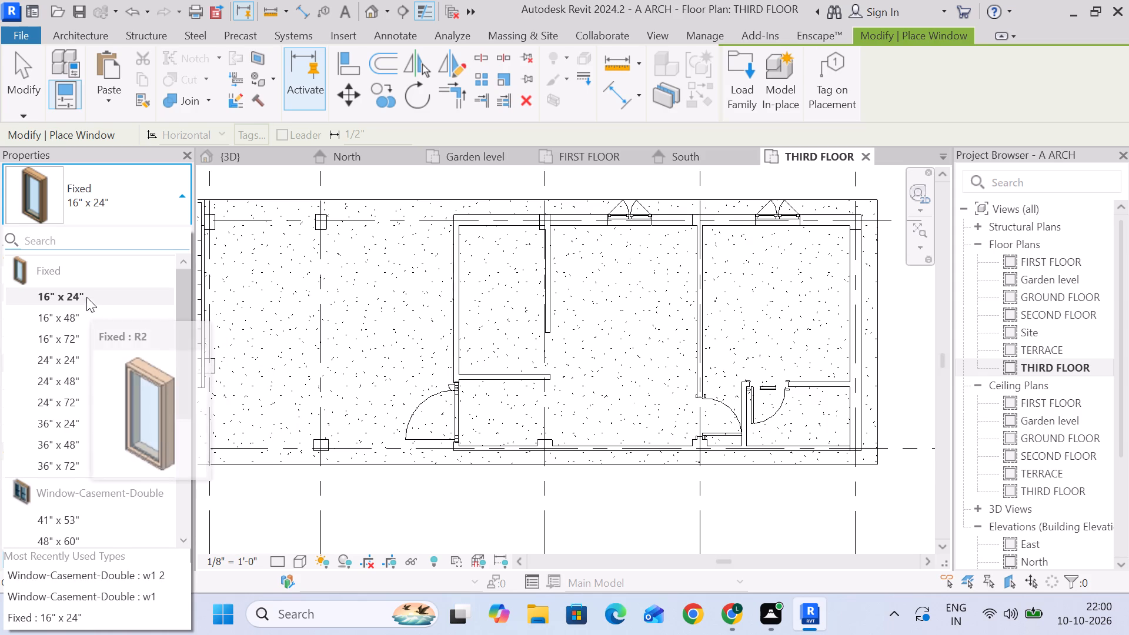
{"action": "scroll", "coordinate": [55, 448], "scroll_direction": "down", "scroll_amount": 1}
{"action": "left_click", "coordinate": [56, 446]}
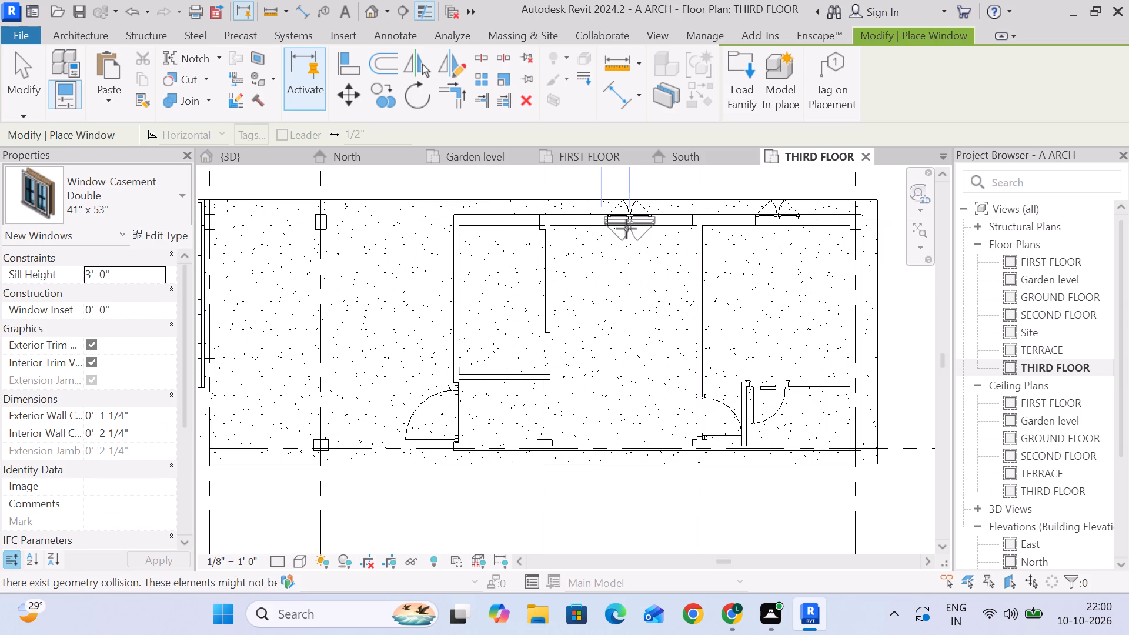
{"action": "scroll", "coordinate": [450, 353], "scroll_direction": "up", "scroll_amount": 4}
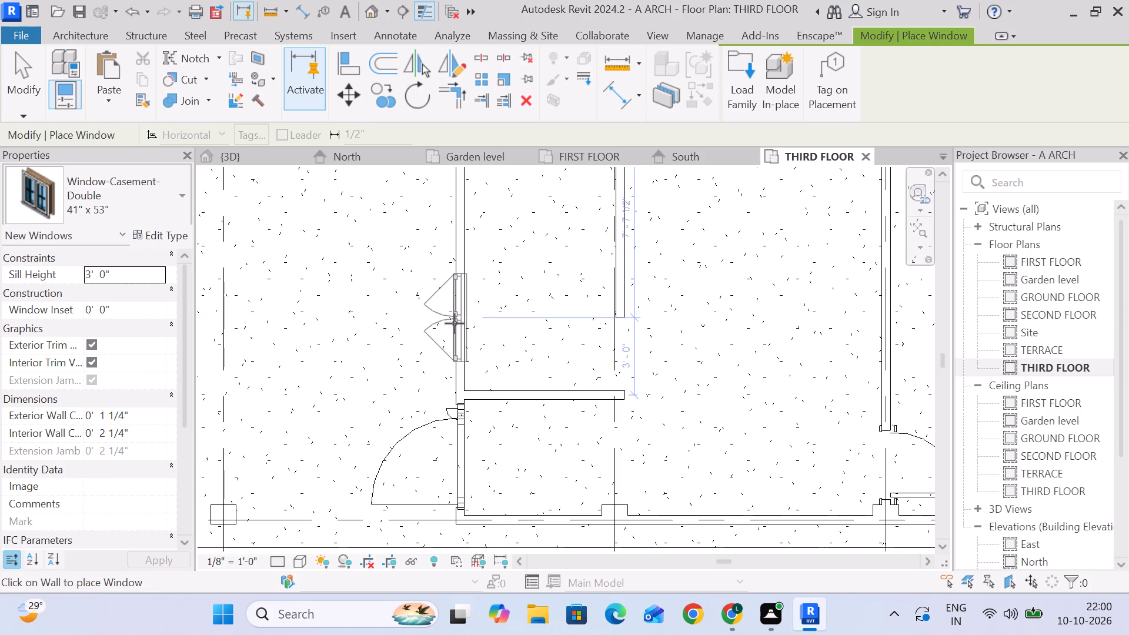
{"action": "left_click", "coordinate": [455, 323]}
{"action": "scroll", "coordinate": [549, 372], "scroll_direction": "down", "scroll_amount": 4}
{"action": "middle_click_drag", "start_coordinate": [549, 372], "coordinate": [485, 348]}
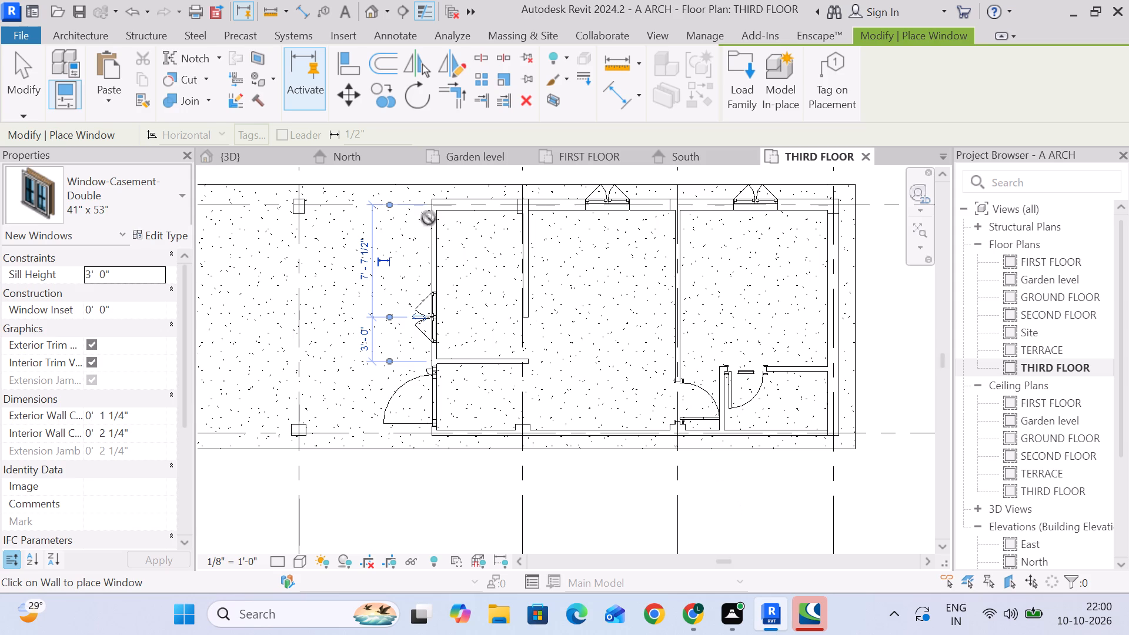
{"action": "middle_click_drag", "start_coordinate": [409, 252], "coordinate": [418, 278]}
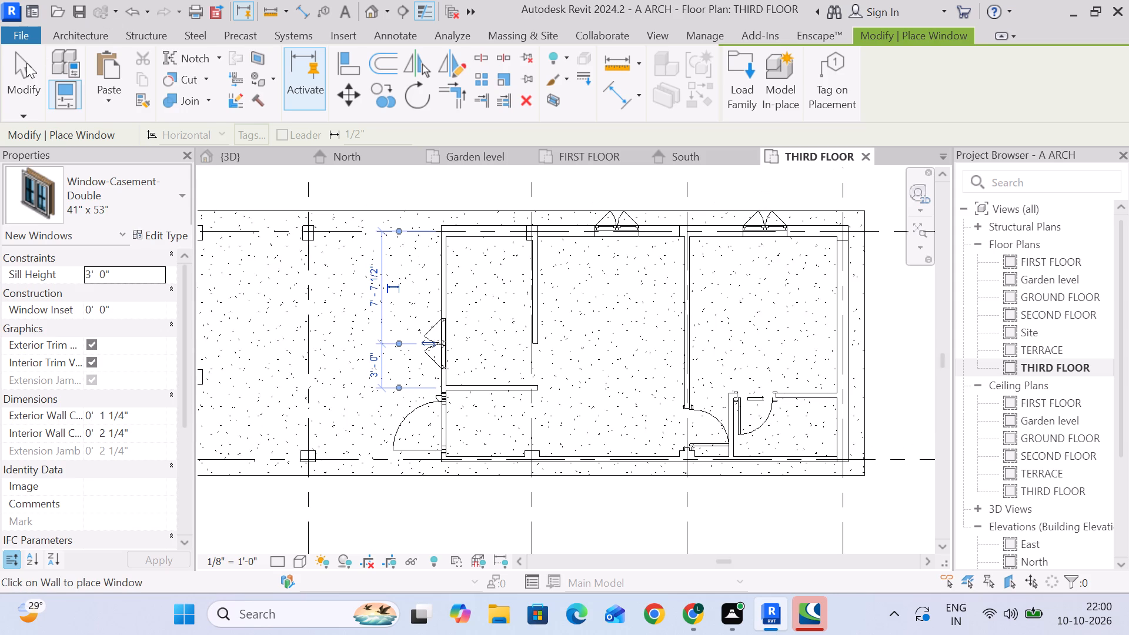
{"action": "left_click", "coordinate": [25, 66]}
{"action": "middle_click_drag", "start_coordinate": [405, 326], "coordinate": [406, 307]}
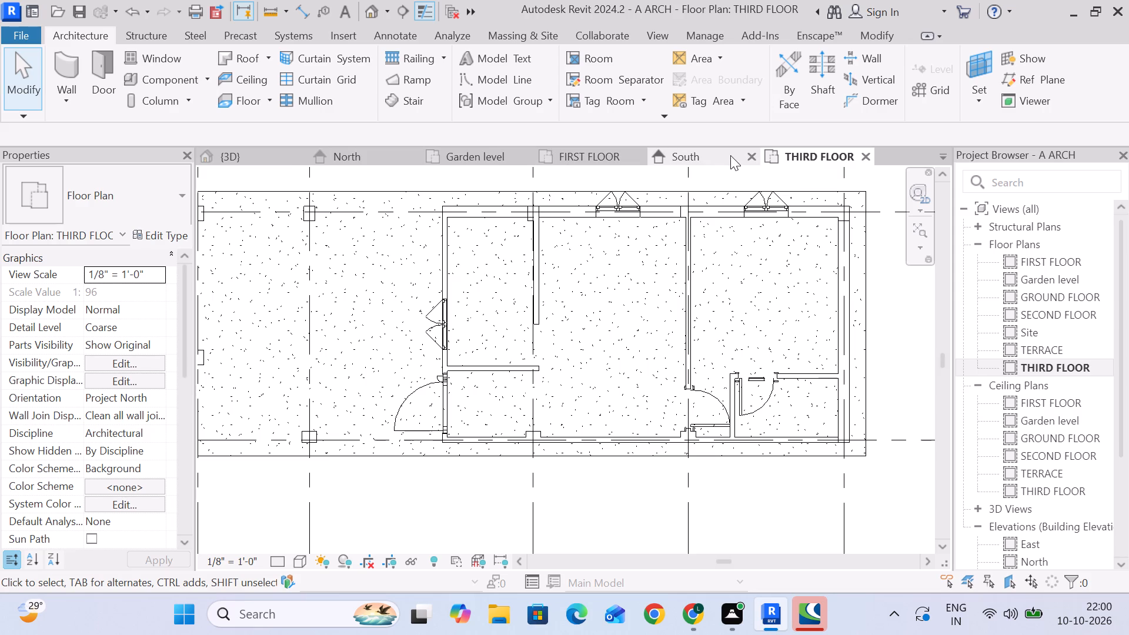
Close the South elevation and inspect the stair-side facade in the 3D view, finishing in the Left orientation.
{"action": "left_click", "coordinate": [750, 155]}
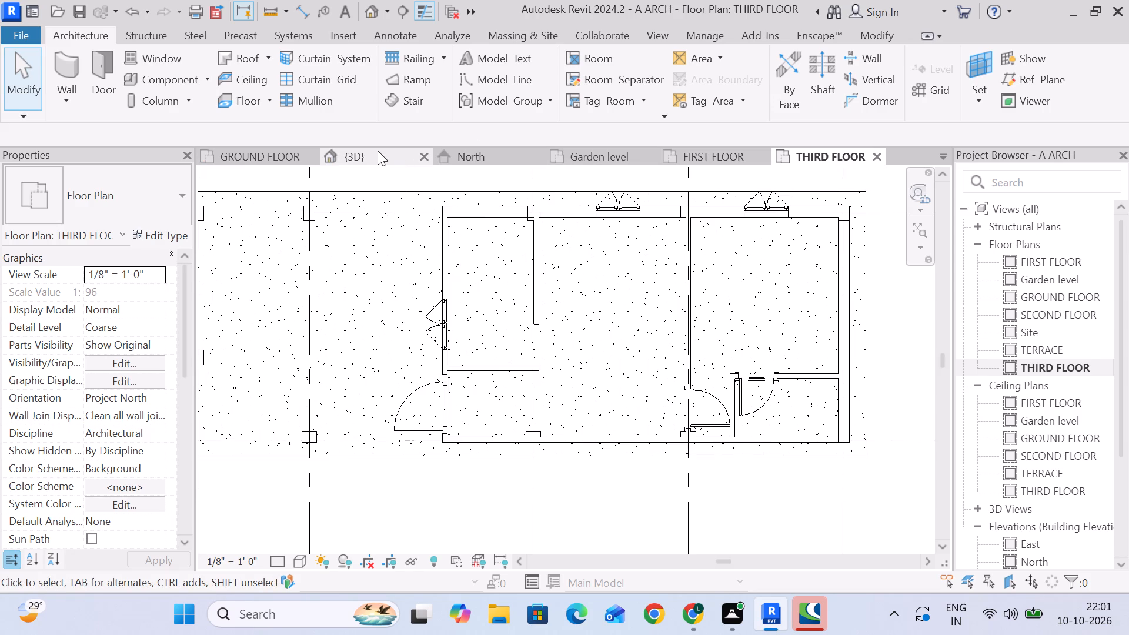
{"action": "left_click", "coordinate": [392, 158]}
{"action": "scroll", "coordinate": [489, 325], "scroll_direction": "down", "scroll_amount": 4}
{"action": "middle_click_drag", "start_coordinate": [490, 327], "coordinate": [519, 398]}
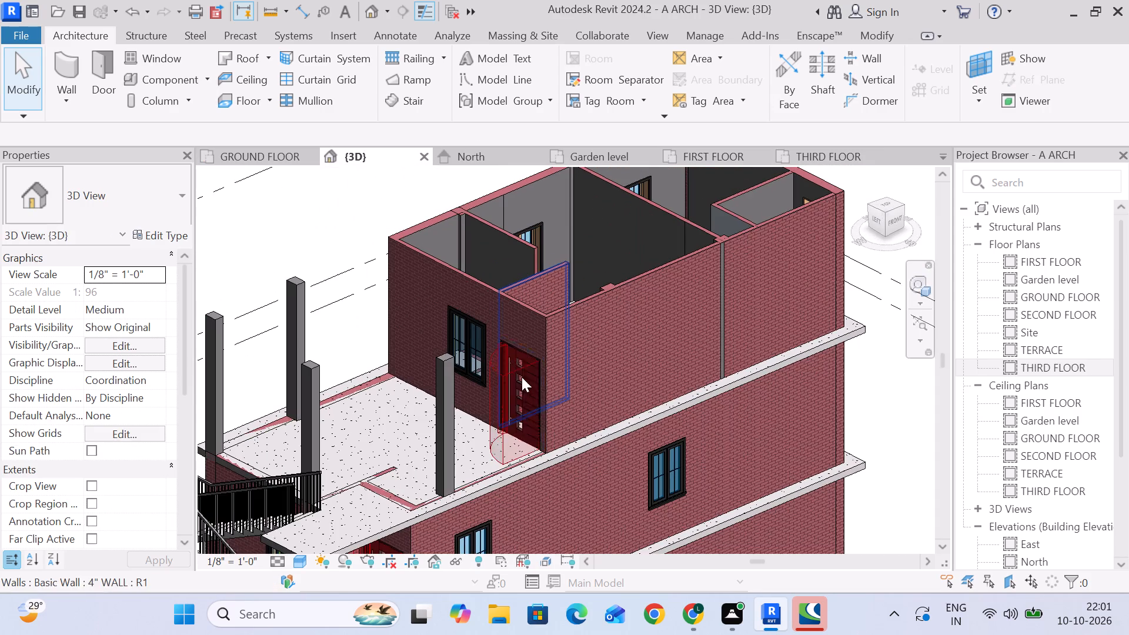
{"action": "scroll", "coordinate": [558, 377], "scroll_direction": "up", "scroll_amount": 5}
{"action": "middle_click_drag", "start_coordinate": [574, 405], "coordinate": [612, 313]}
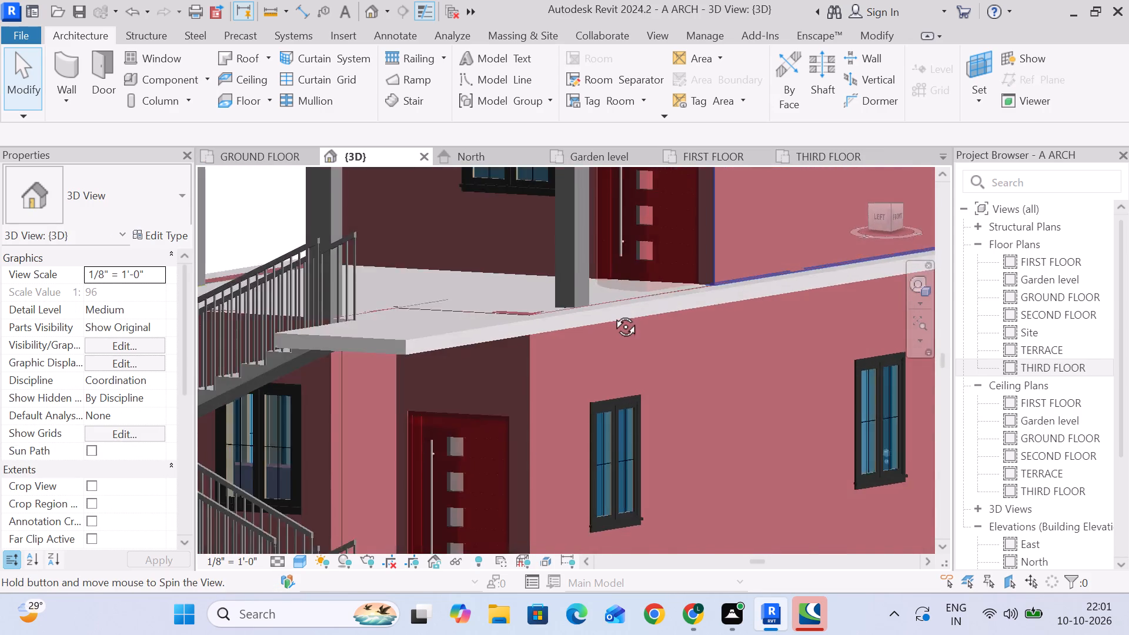
{"action": "middle_click_drag", "start_coordinate": [612, 313], "coordinate": [613, 313]}
{"action": "scroll", "coordinate": [619, 316], "scroll_direction": "down", "scroll_amount": 1}
{"action": "middle_click_drag", "start_coordinate": [619, 316], "coordinate": [657, 455]}
{"action": "middle_click_drag", "start_coordinate": [657, 436], "coordinate": [717, 404]}
{"action": "middle_click_drag", "start_coordinate": [764, 443], "coordinate": [631, 341]}
{"action": "left_click", "coordinate": [889, 213]}
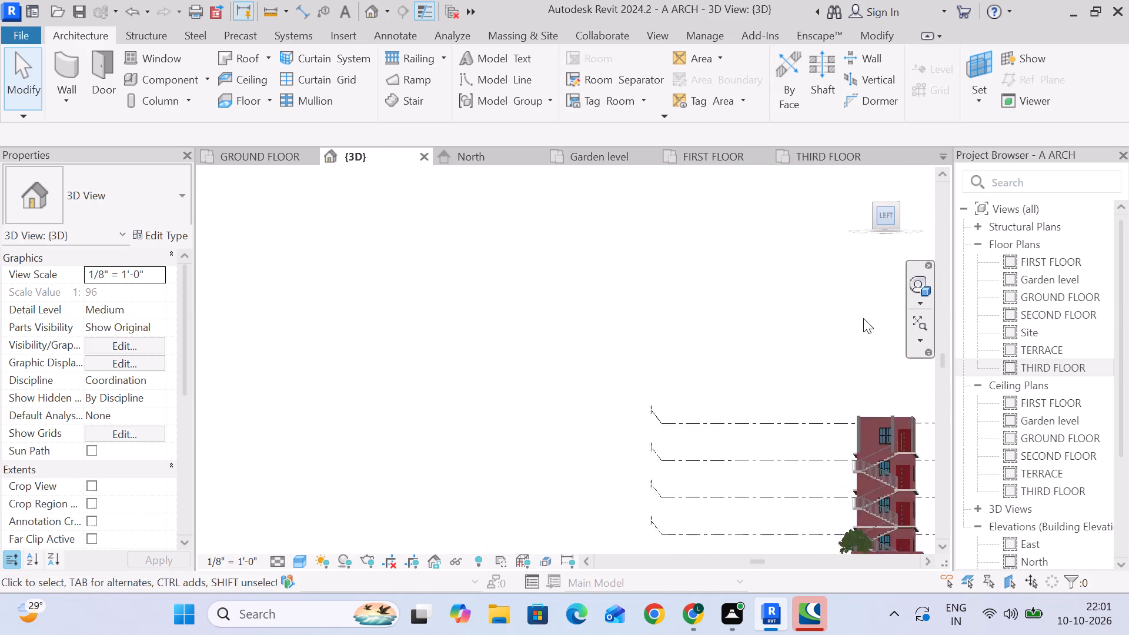
Set the sill height of the GROUND FLOOR stair-side window beside the entrance door to 3'-0".
{"action": "scroll", "coordinate": [502, 358], "scroll_direction": "up", "scroll_amount": 17}
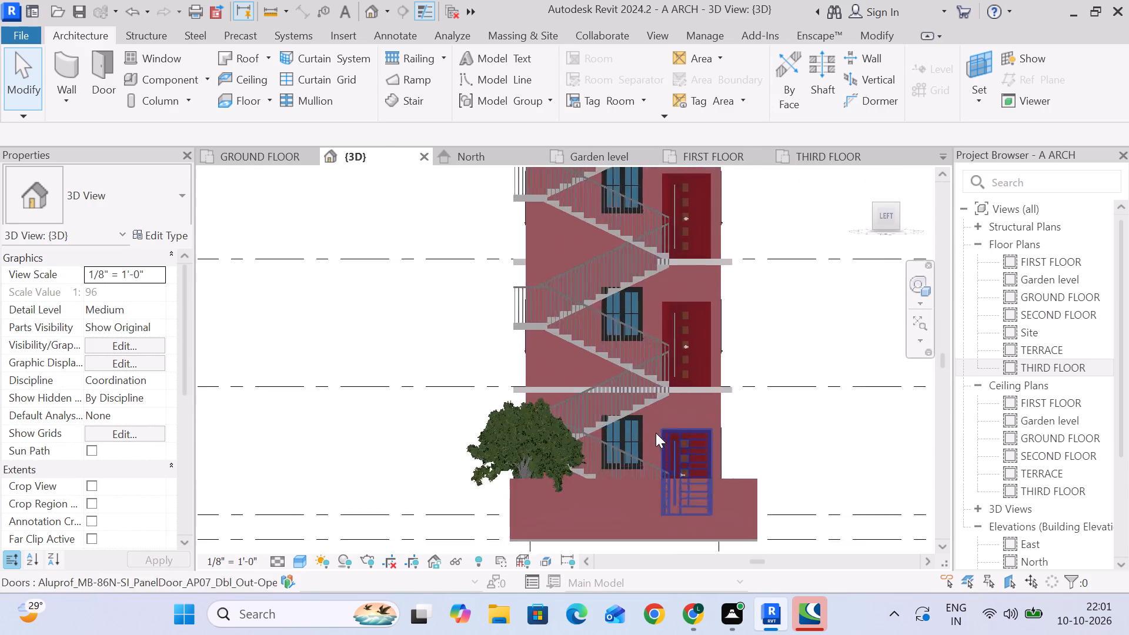
{"action": "scroll", "coordinate": [656, 433], "scroll_direction": "up", "scroll_amount": 2}
{"action": "middle_click_drag", "start_coordinate": [686, 449], "coordinate": [686, 369]}
{"action": "left_click", "coordinate": [623, 364]}
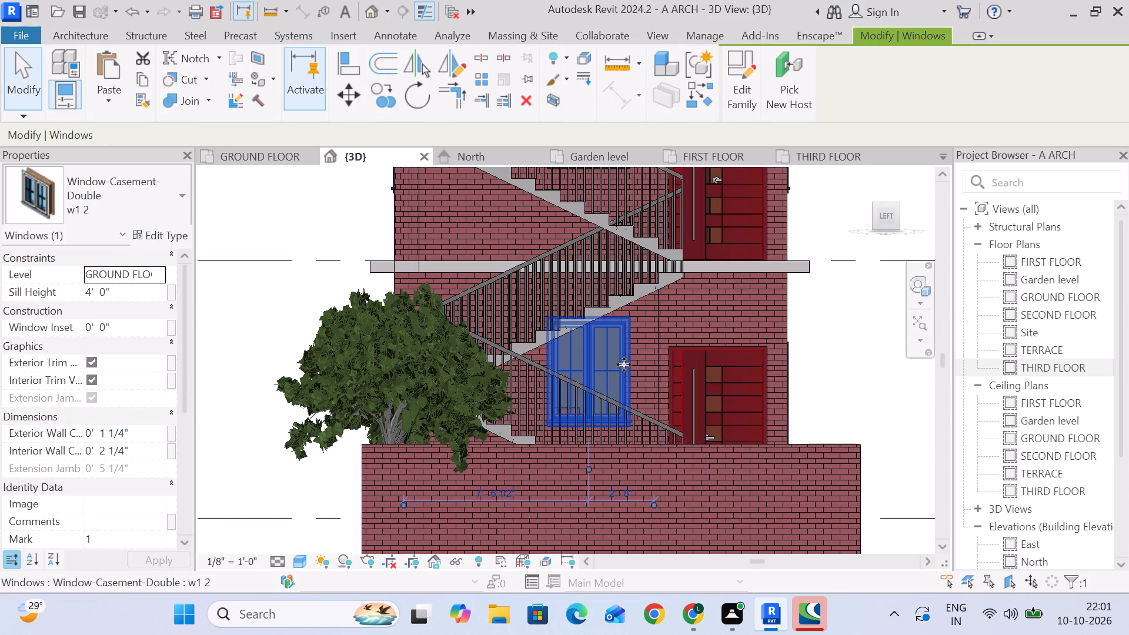
{"action": "left_click", "coordinate": [132, 291]}
{"action": "key", "text": "3"}
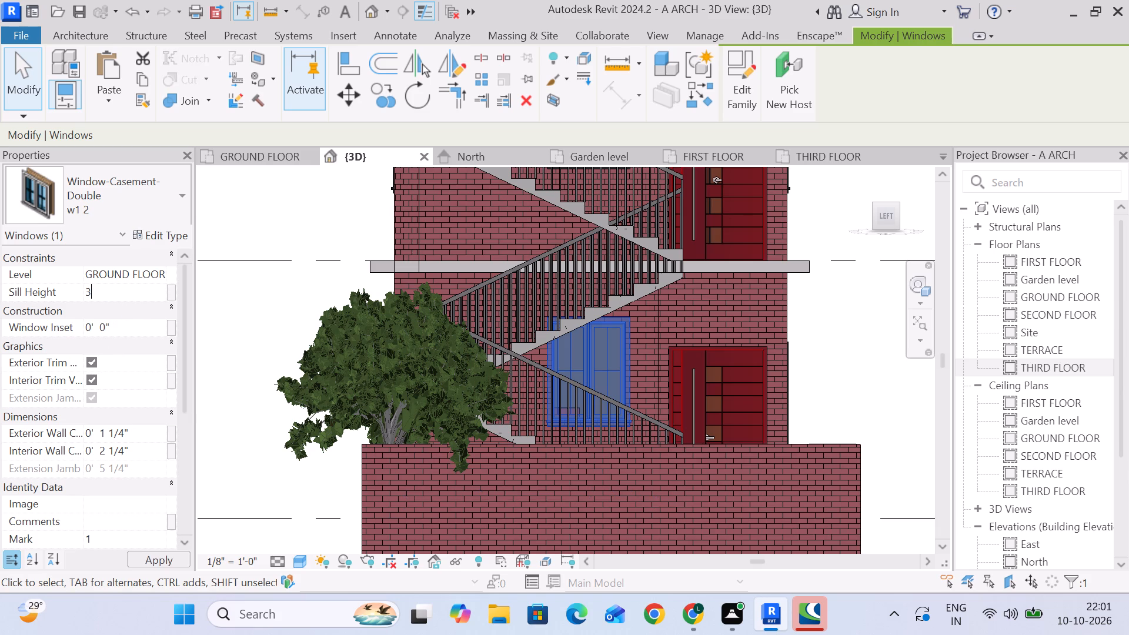
{"action": "key", "text": "Return"}
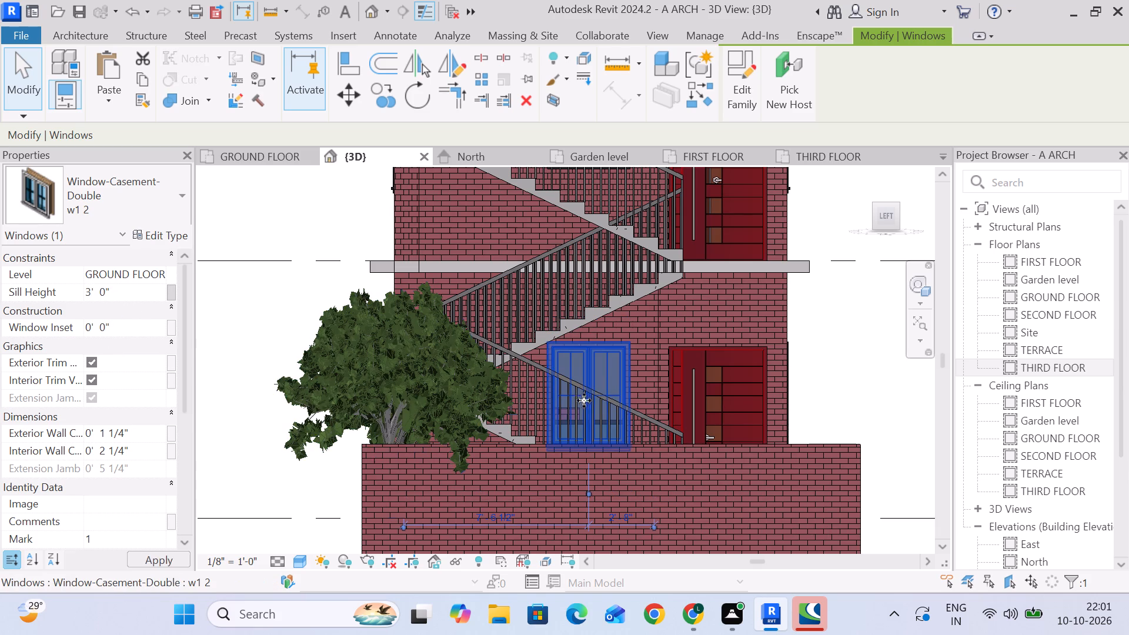
{"action": "scroll", "coordinate": [664, 367], "scroll_direction": "up", "scroll_amount": 6}
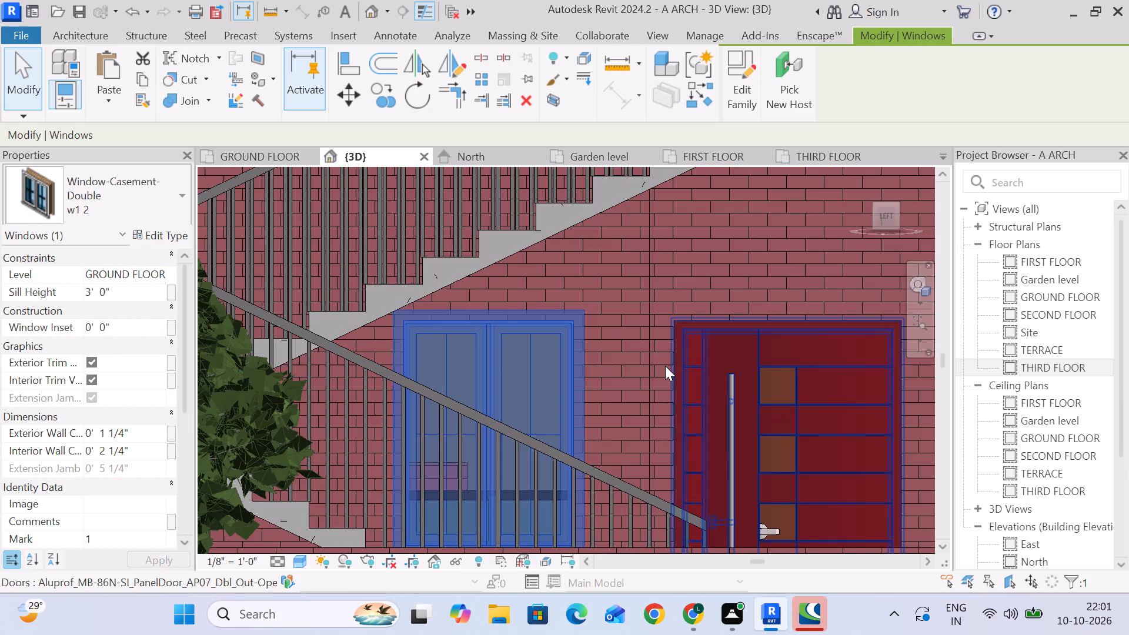
{"action": "scroll", "coordinate": [665, 366], "scroll_direction": "down", "scroll_amount": 7}
Set the sill height of the FIRST FLOOR stair-side window to 3'-0".
{"action": "middle_click_drag", "start_coordinate": [665, 366], "coordinate": [672, 514]}
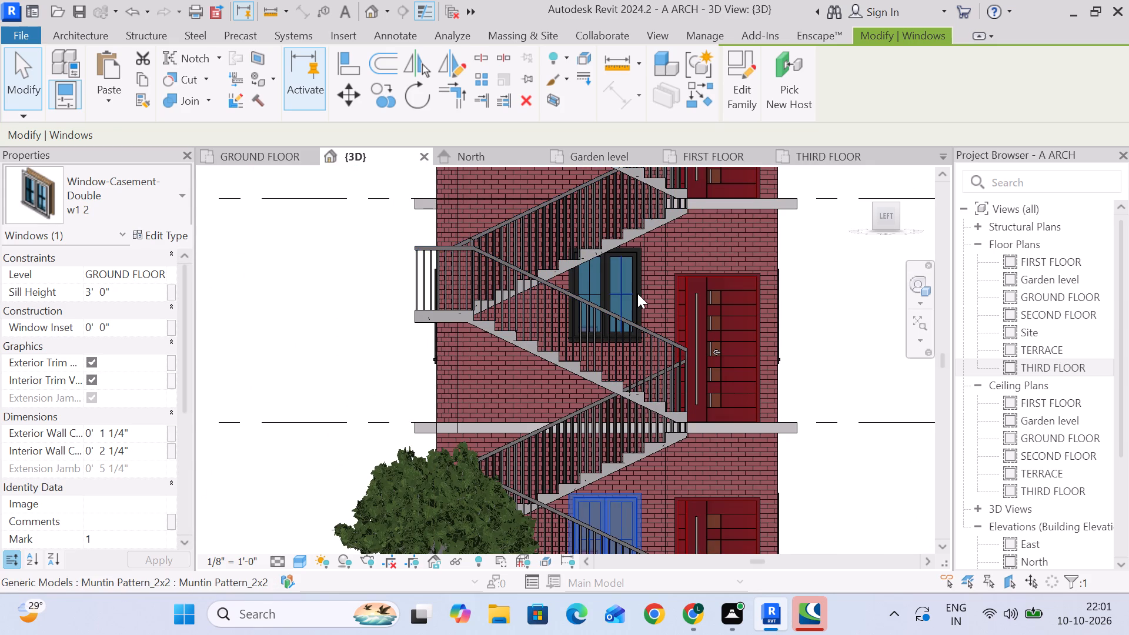
{"action": "left_click", "coordinate": [637, 293]}
{"action": "left_click", "coordinate": [627, 288]}
{"action": "key", "text": "Escape"}
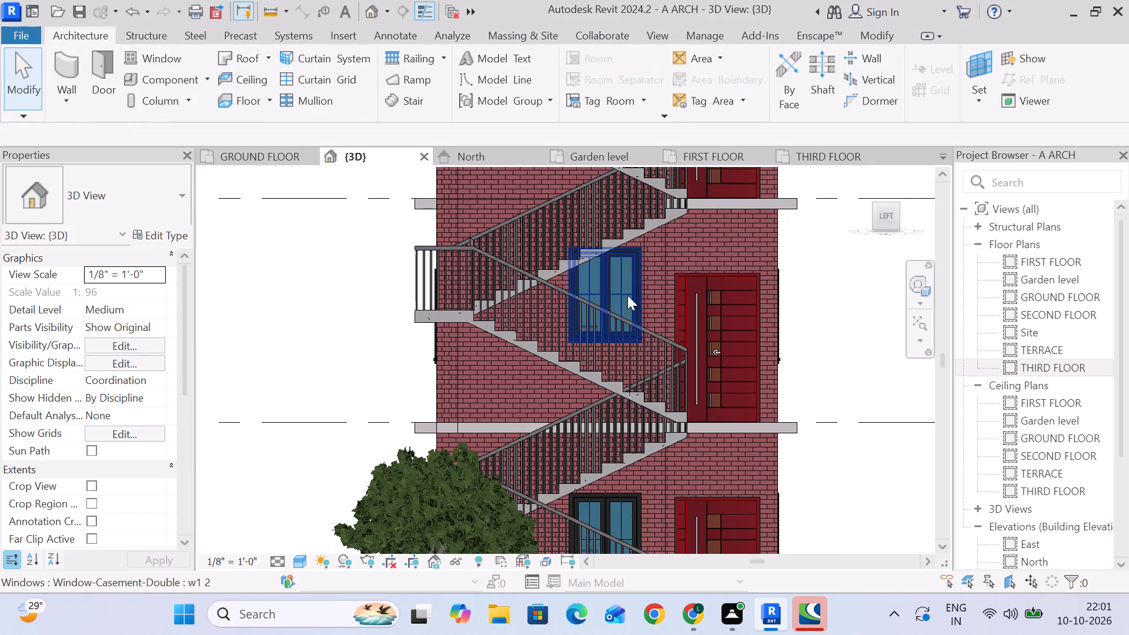
{"action": "left_click", "coordinate": [633, 294]}
{"action": "left_click", "coordinate": [121, 296]}
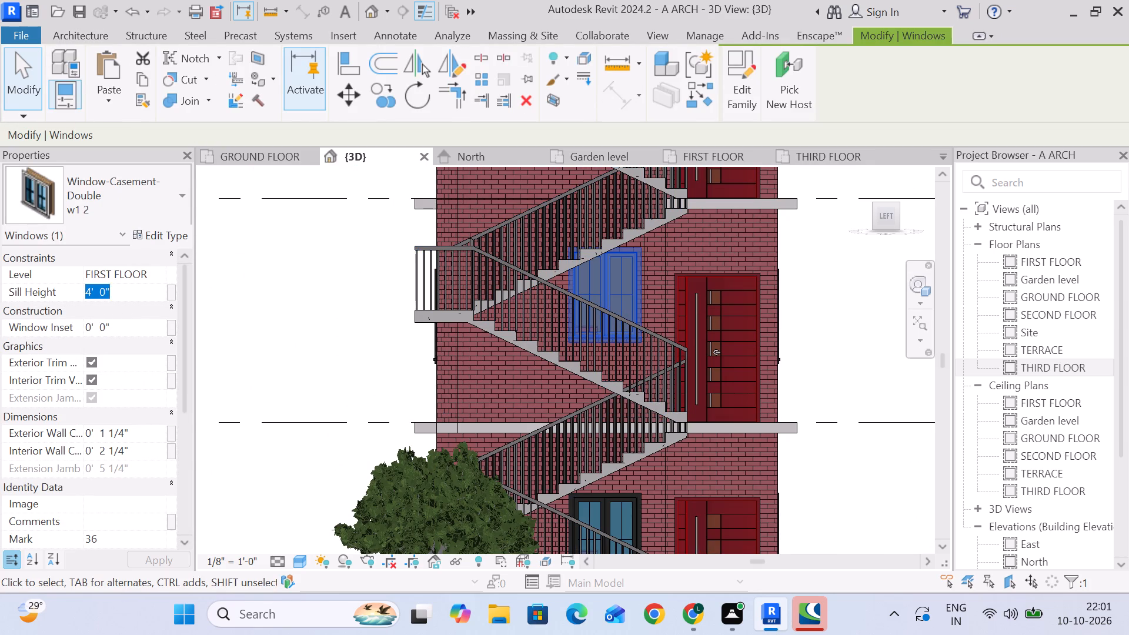
{"action": "key", "text": "3"}
{"action": "key", "text": "Return"}
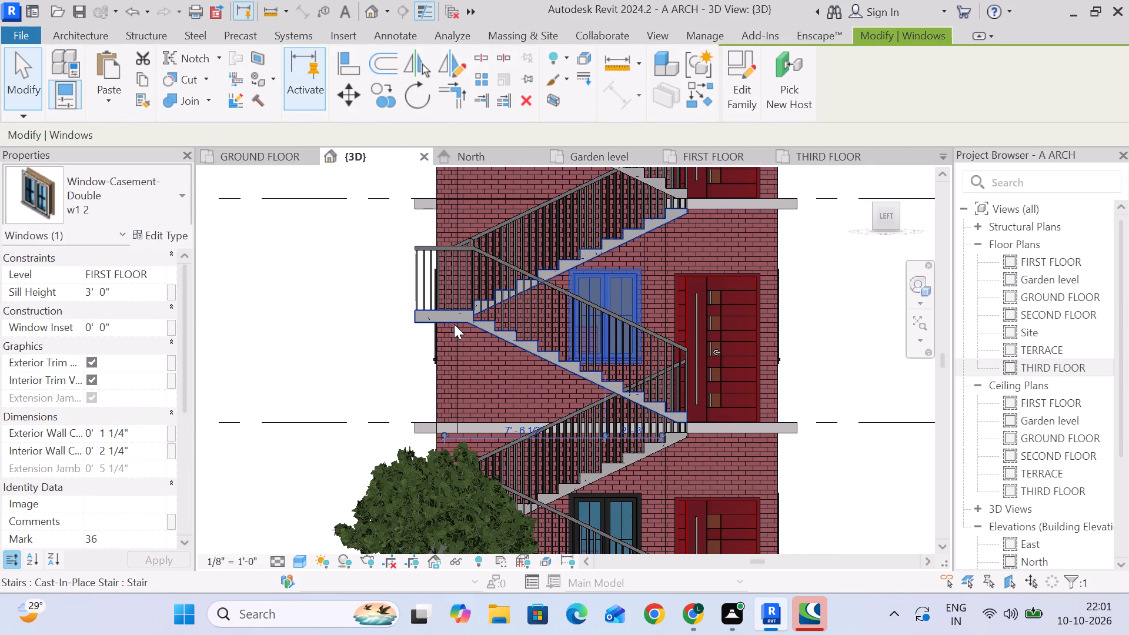
Set the sill height of the SECOND FLOOR stair-side window to 3'-0".
{"action": "middle_click_drag", "start_coordinate": [455, 325], "coordinate": [480, 514]}
{"action": "left_click", "coordinate": [650, 238]}
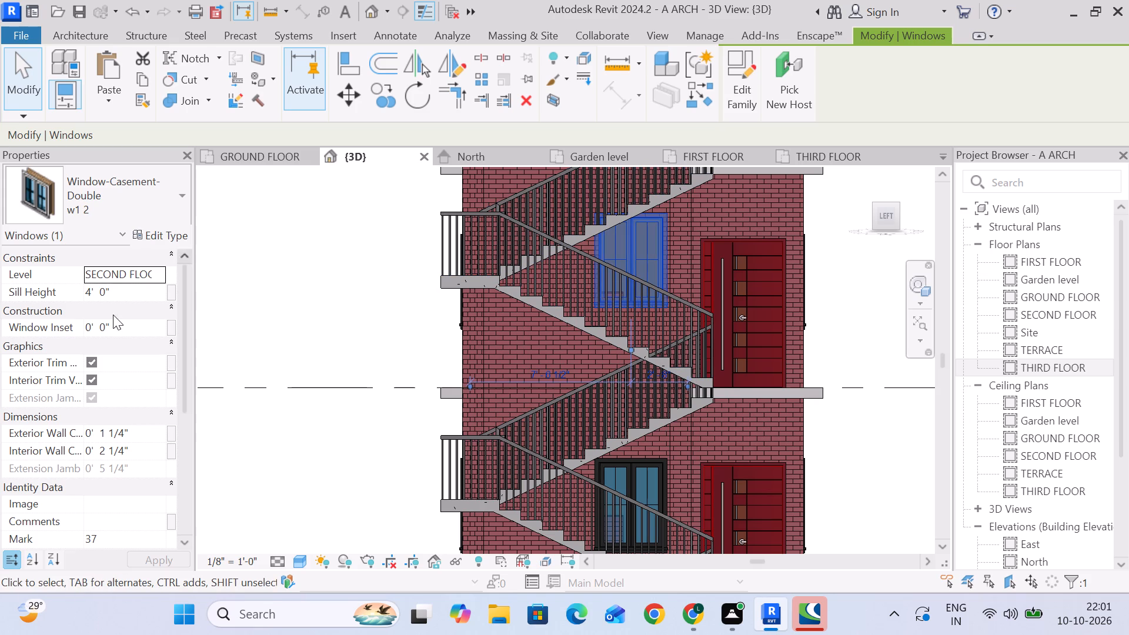
{"action": "left_click", "coordinate": [131, 289]}
{"action": "key", "text": "3"}
{"action": "key", "text": "Return"}
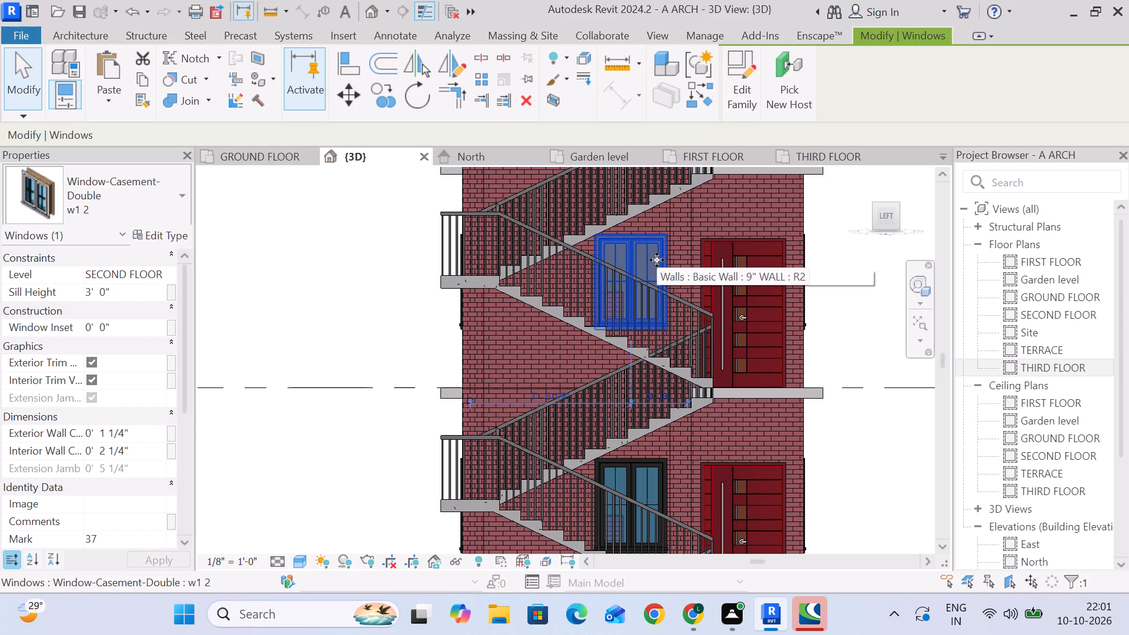
{"action": "scroll", "coordinate": [656, 273], "scroll_direction": "down", "scroll_amount": 4}
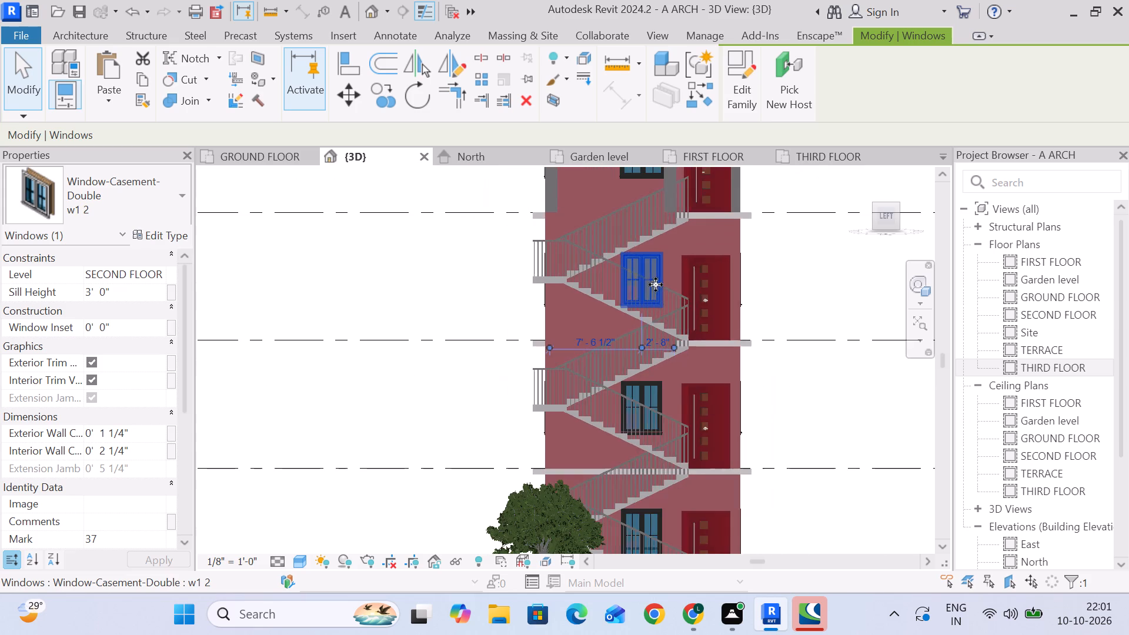
Check the stair-side window and adjoining room on the GROUND FLOOR plan, and return to the 3D view.
{"action": "left_click", "coordinate": [248, 153]}
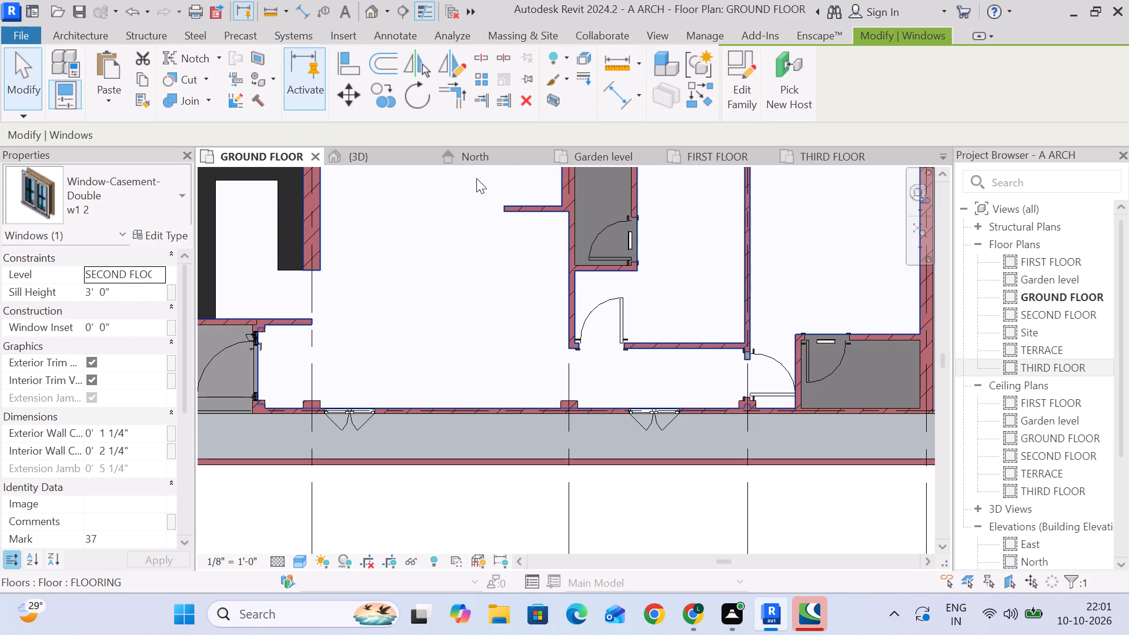
{"action": "scroll", "coordinate": [425, 308], "scroll_direction": "down", "scroll_amount": 3}
{"action": "middle_click_drag", "start_coordinate": [425, 308], "coordinate": [493, 336]}
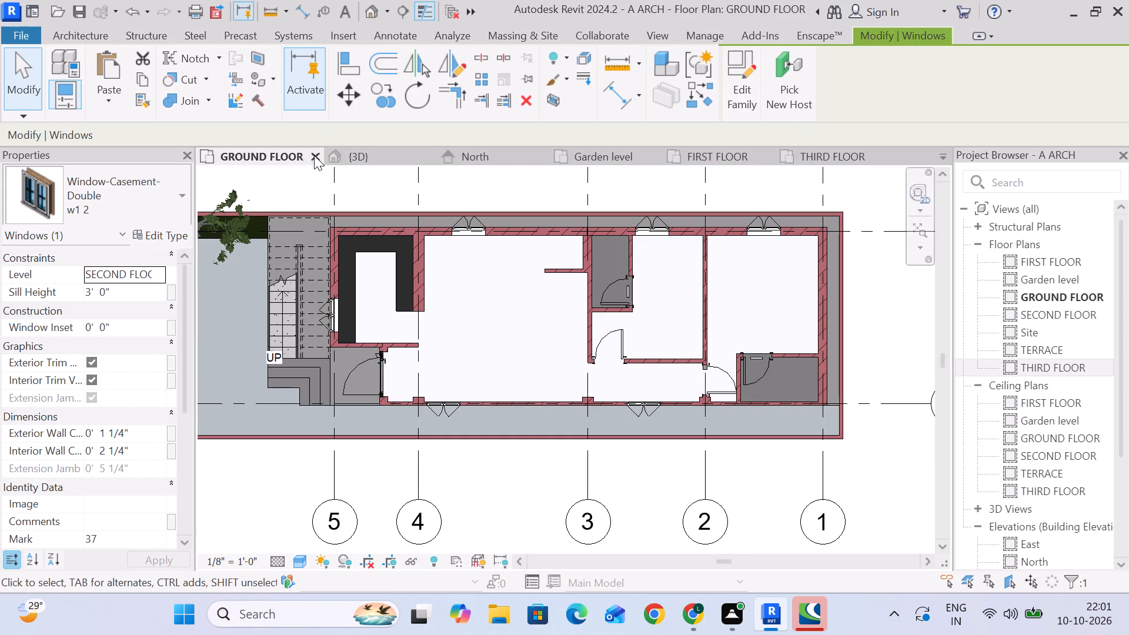
{"action": "left_click", "coordinate": [346, 156]}
Set the sill height of the GROUND FLOOR stair-side window beside the entrance door to 4'-0".
{"action": "middle_click_drag", "start_coordinate": [656, 401], "coordinate": [654, 248]}
{"action": "scroll", "coordinate": [655, 358], "scroll_direction": "up", "scroll_amount": 2}
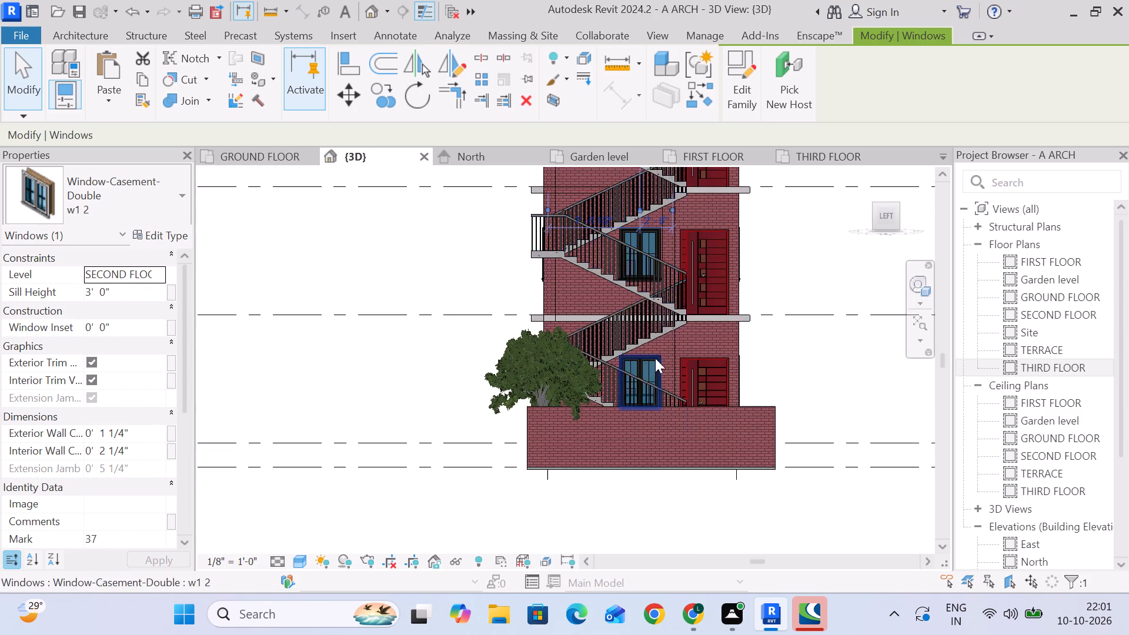
{"action": "scroll", "coordinate": [655, 358], "scroll_direction": "up", "scroll_amount": 3}
{"action": "left_click", "coordinate": [661, 365]}
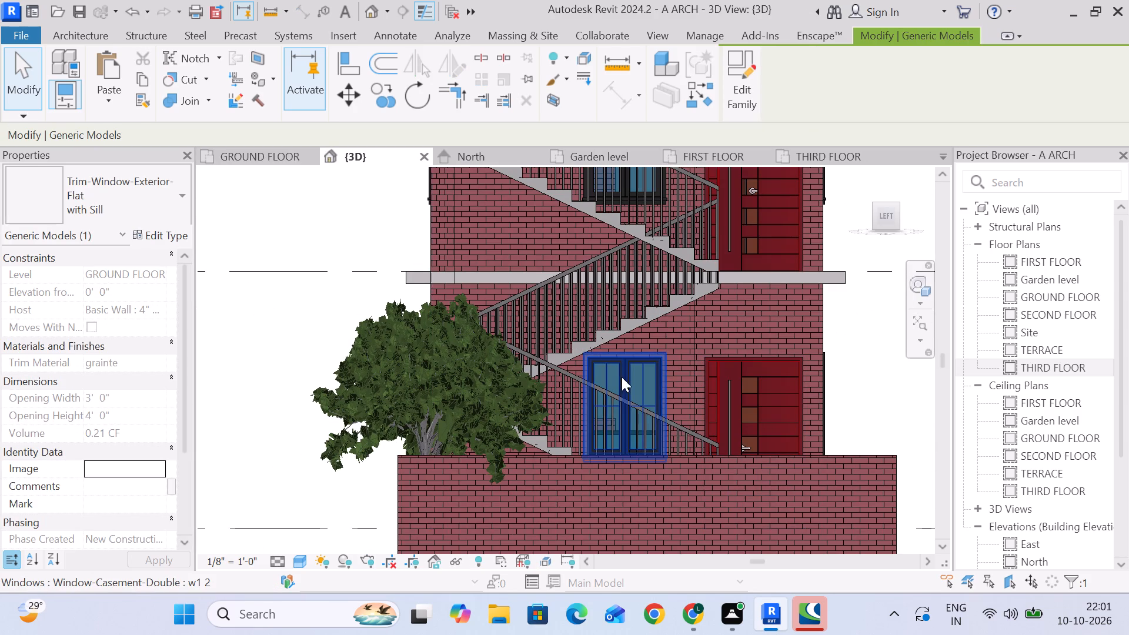
{"action": "left_click", "coordinate": [634, 376]}
{"action": "scroll", "coordinate": [128, 337], "scroll_direction": "down", "scroll_amount": 3}
{"action": "scroll", "coordinate": [125, 336], "scroll_direction": "up", "scroll_amount": 2}
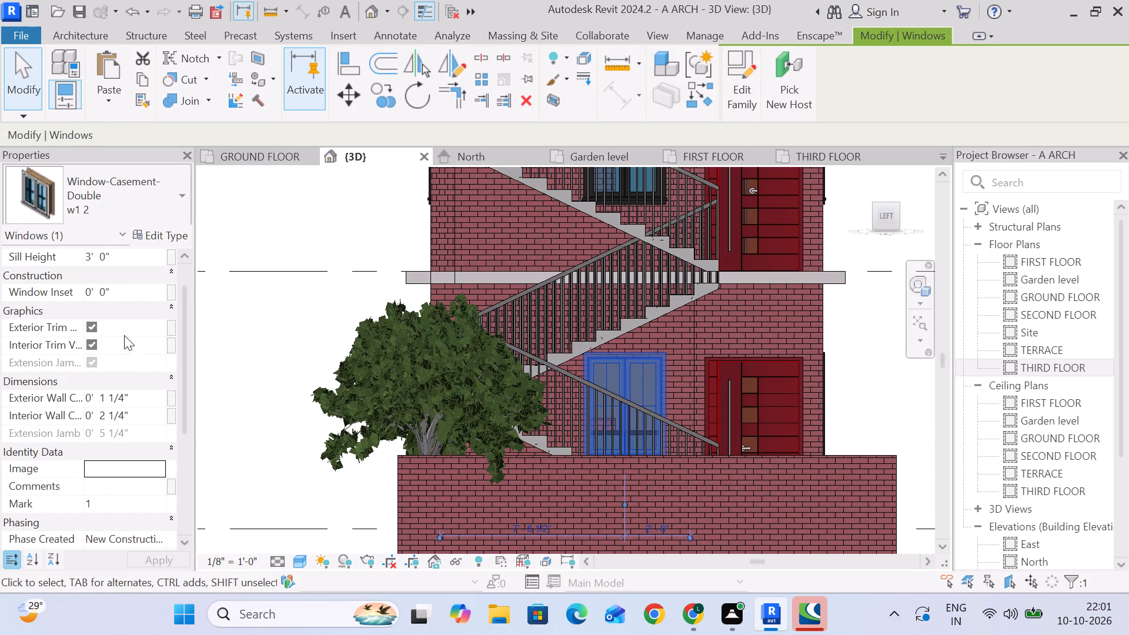
{"action": "scroll", "coordinate": [124, 278], "scroll_direction": "up", "scroll_amount": 2}
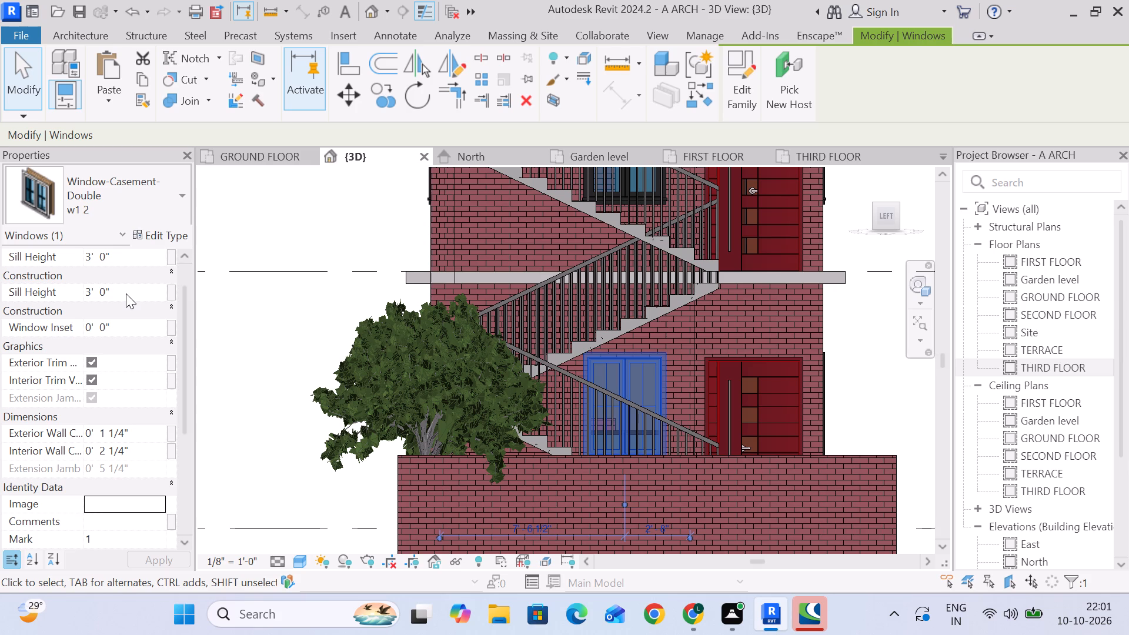
{"action": "left_click", "coordinate": [126, 293]}
{"action": "key", "text": "4"}
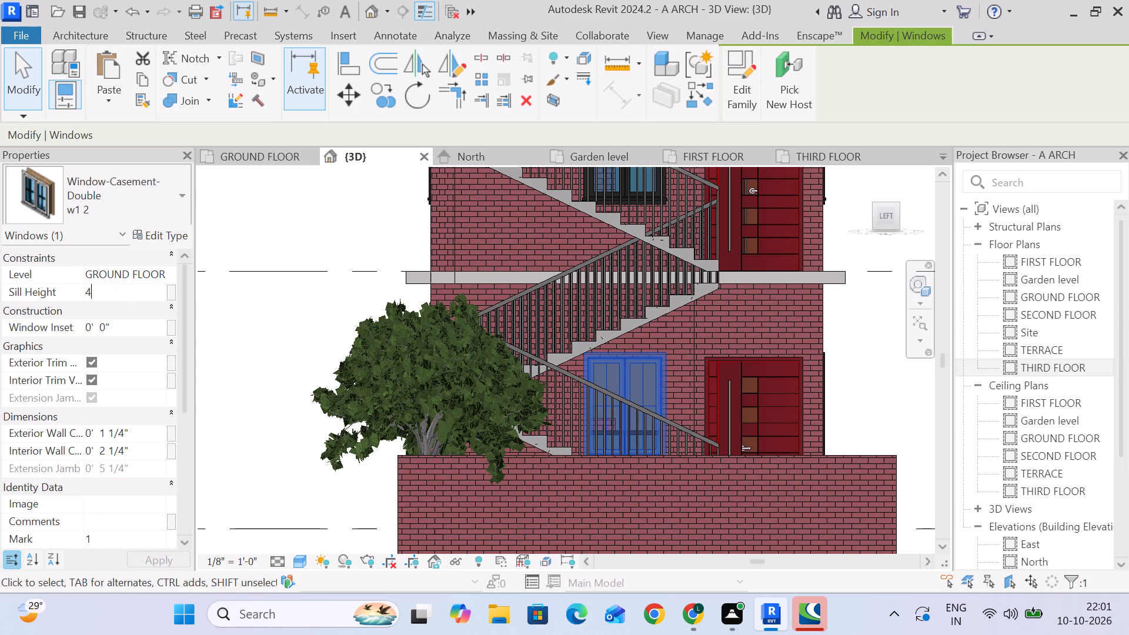
{"action": "key", "text": "Return"}
{"action": "middle_click_drag", "start_coordinate": [696, 371], "coordinate": [669, 386]}
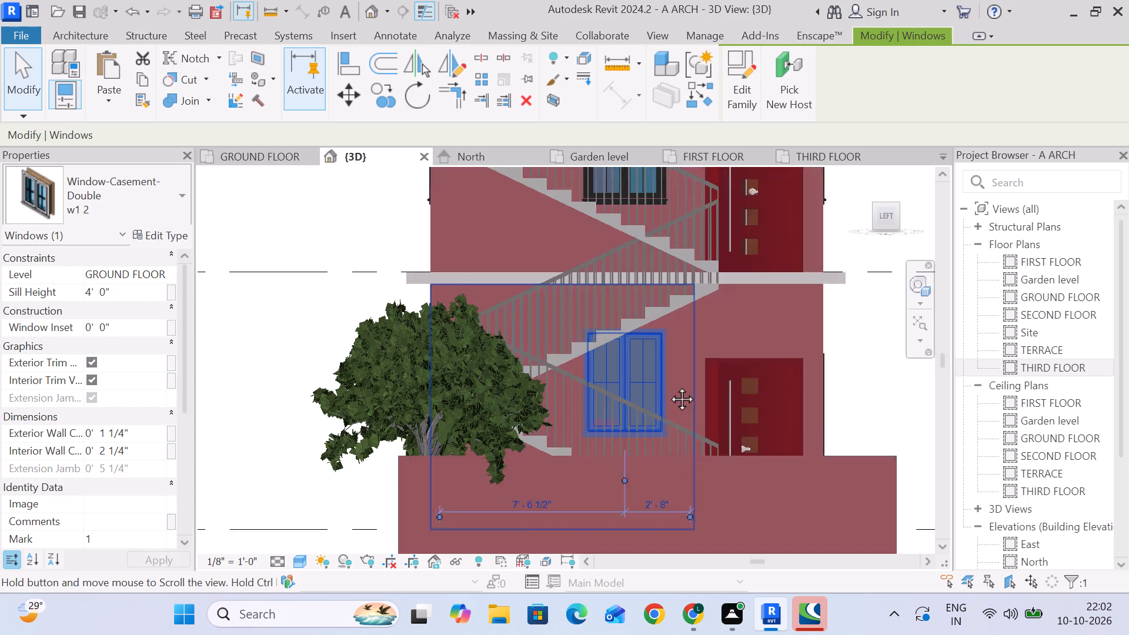
{"action": "middle_click_drag", "start_coordinate": [669, 386], "coordinate": [607, 399]}
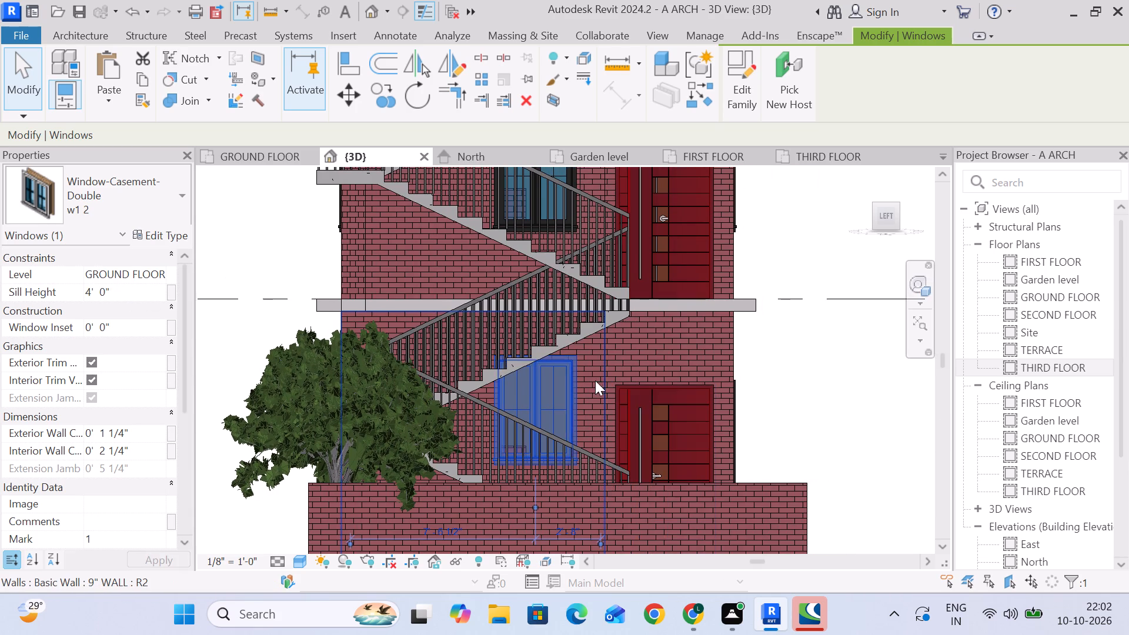
Set the height of the w1 2 casement window type to 3'-0" in its type properties.
{"action": "left_click", "coordinate": [138, 235]}
{"action": "scroll", "coordinate": [269, 363], "scroll_direction": "down", "scroll_amount": 3}
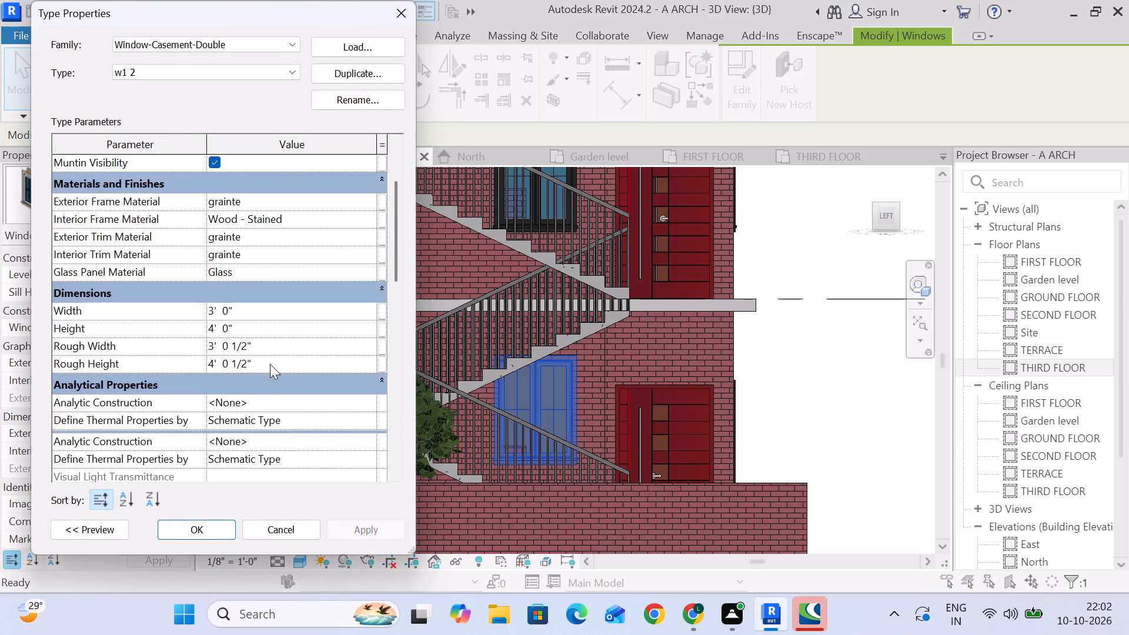
{"action": "left_click", "coordinate": [251, 326]}
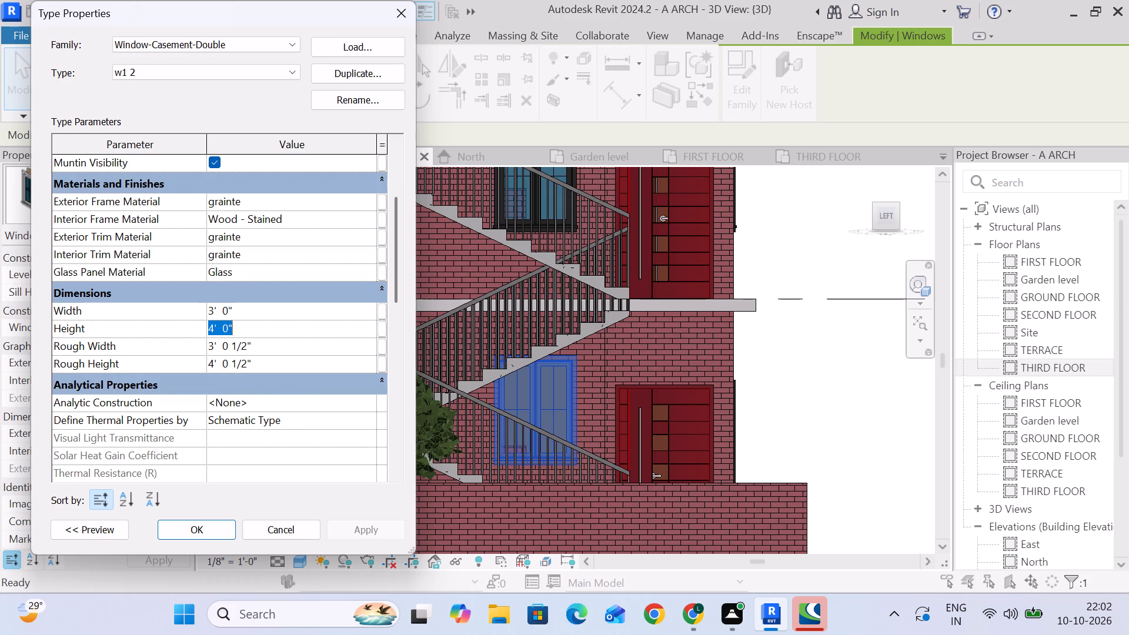
{"action": "key", "text": "3"}
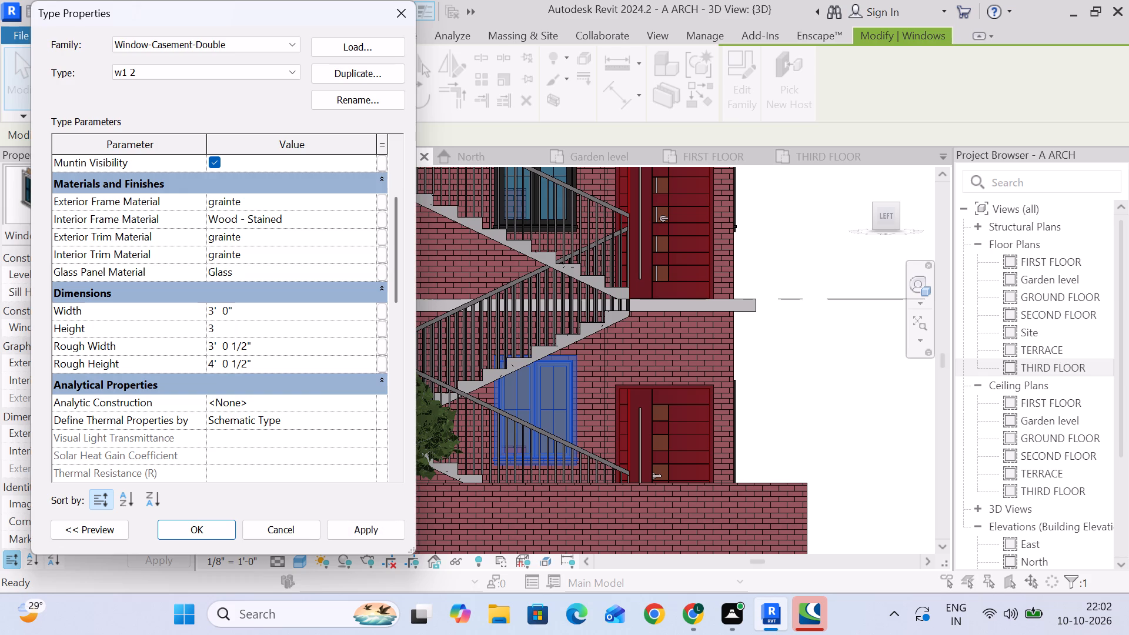
{"action": "key", "text": "Return"}
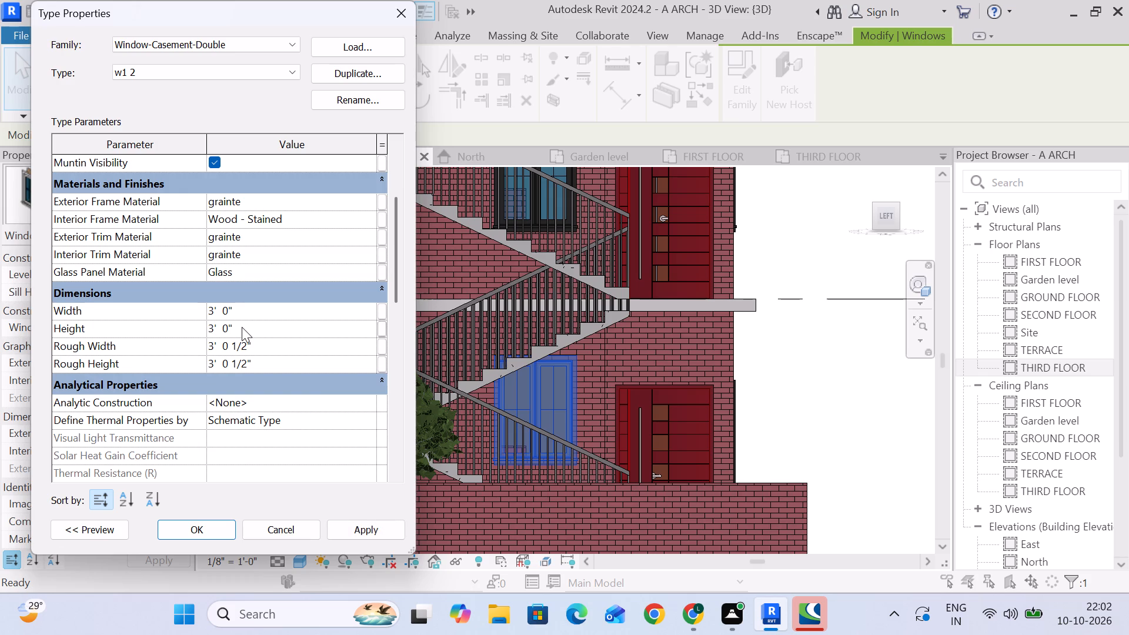
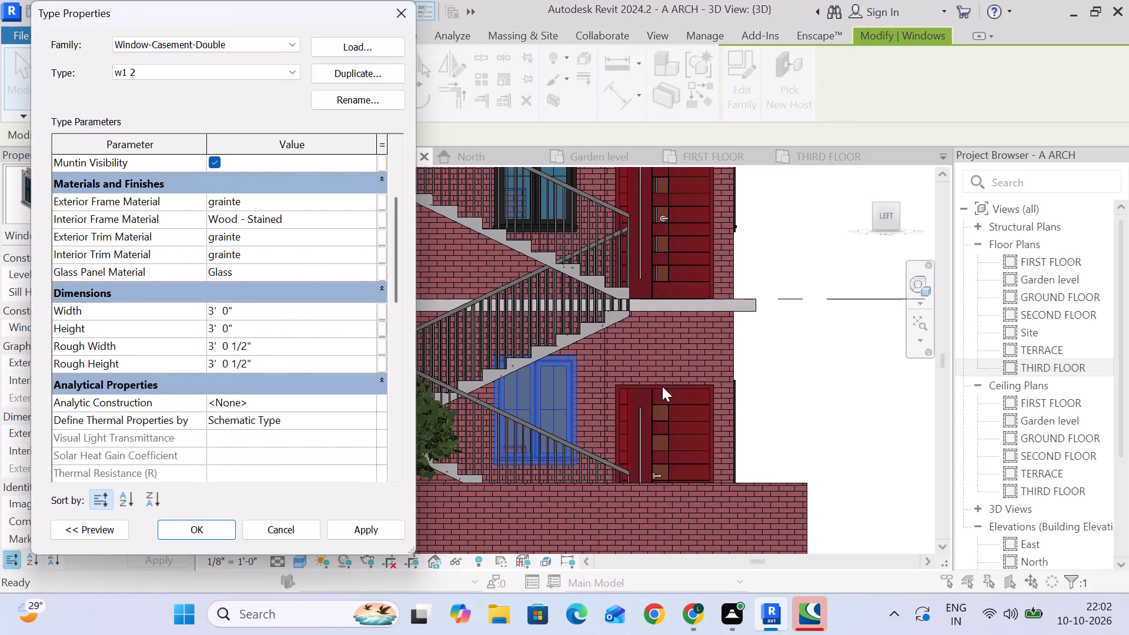
Apply the edited type properties of the w1 2 casement window and deselect it.
{"action": "left_click", "coordinate": [365, 530]}
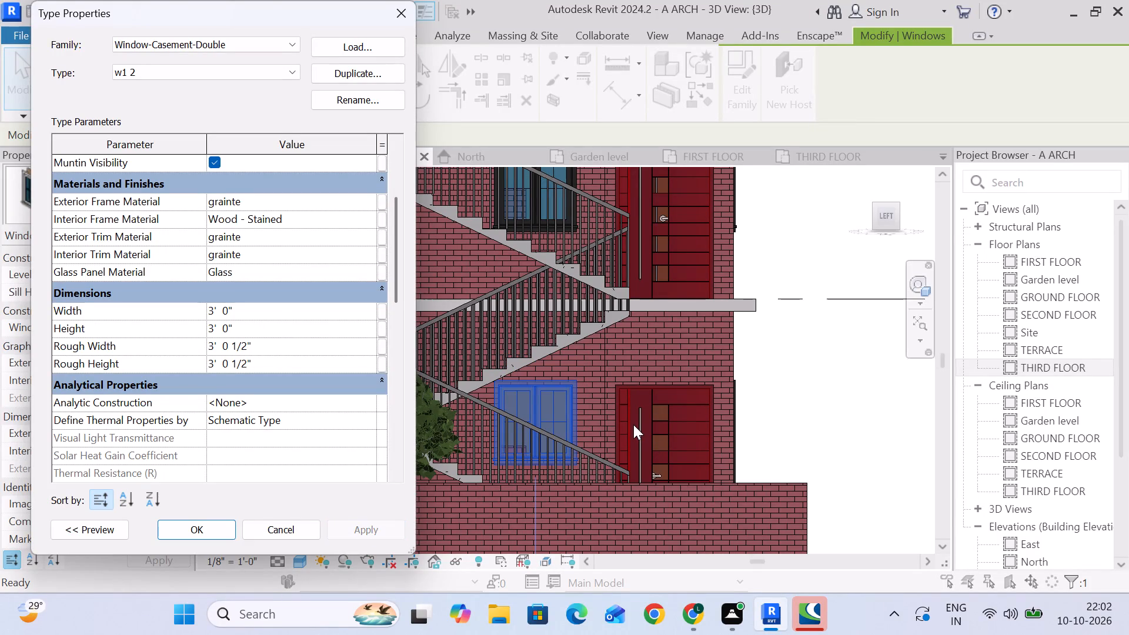
{"action": "middle_click_drag", "start_coordinate": [629, 350], "coordinate": [646, 407]}
{"action": "left_click", "coordinate": [194, 530]}
{"action": "scroll", "coordinate": [560, 269], "scroll_direction": "down", "scroll_amount": 3}
{"action": "middle_click_drag", "start_coordinate": [560, 276], "coordinate": [582, 374]}
{"action": "scroll", "coordinate": [592, 300], "scroll_direction": "down", "scroll_amount": 4}
{"action": "left_click", "coordinate": [726, 292]}
Set the sill height of the FIRST FLOOR stair-side window to 4'-0".
{"action": "middle_click_drag", "start_coordinate": [711, 291], "coordinate": [684, 342]}
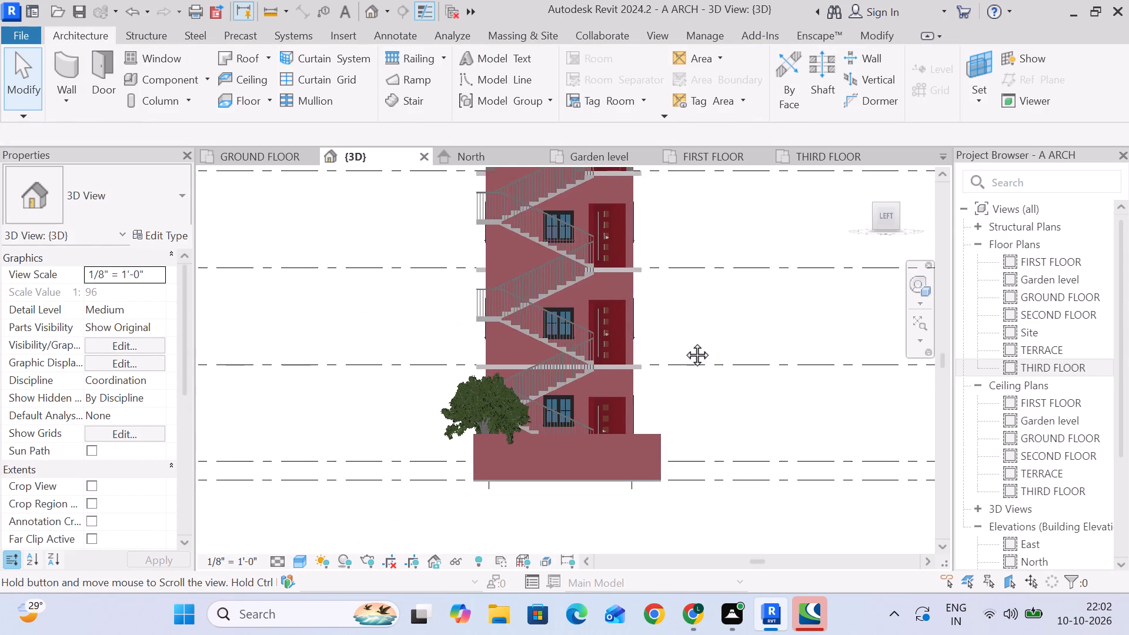
{"action": "middle_click_drag", "start_coordinate": [684, 342], "coordinate": [684, 350]}
{"action": "scroll", "coordinate": [543, 262], "scroll_direction": "up", "scroll_amount": 5}
{"action": "scroll", "coordinate": [569, 447], "scroll_direction": "up", "scroll_amount": 3}
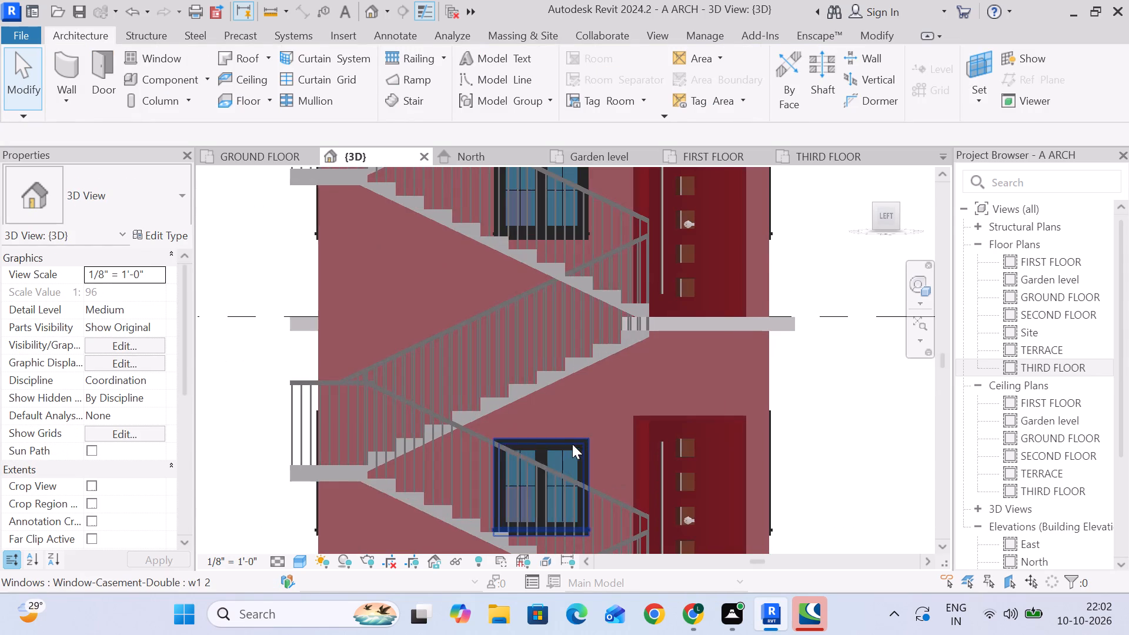
{"action": "left_click", "coordinate": [572, 443]}
{"action": "left_click", "coordinate": [122, 290]}
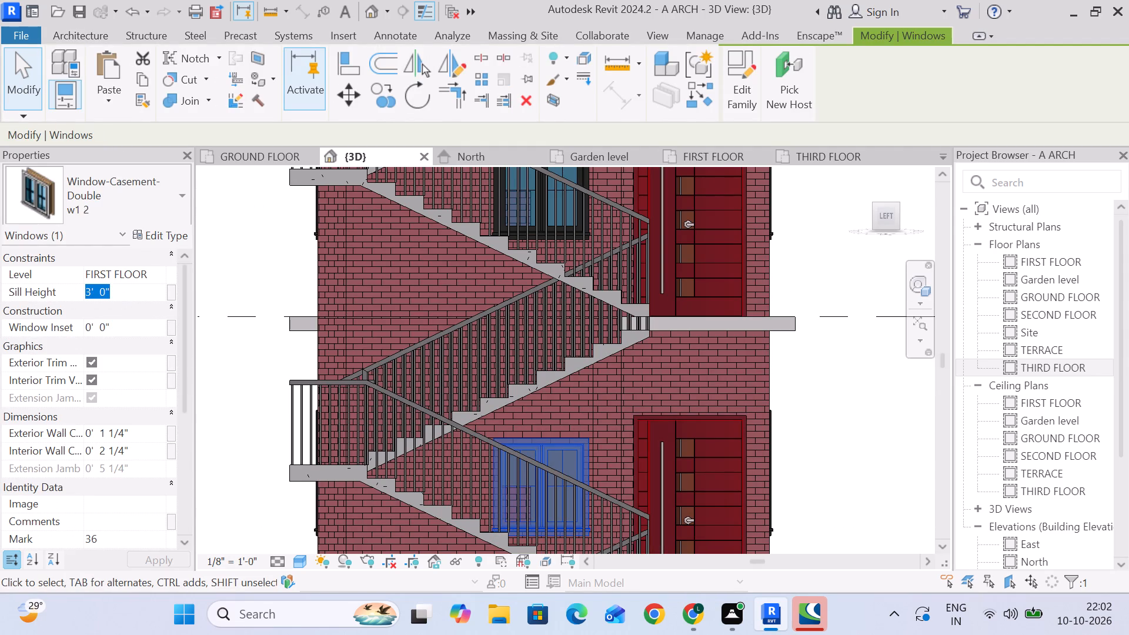
{"action": "key", "text": "4"}
{"action": "key", "text": "Return"}
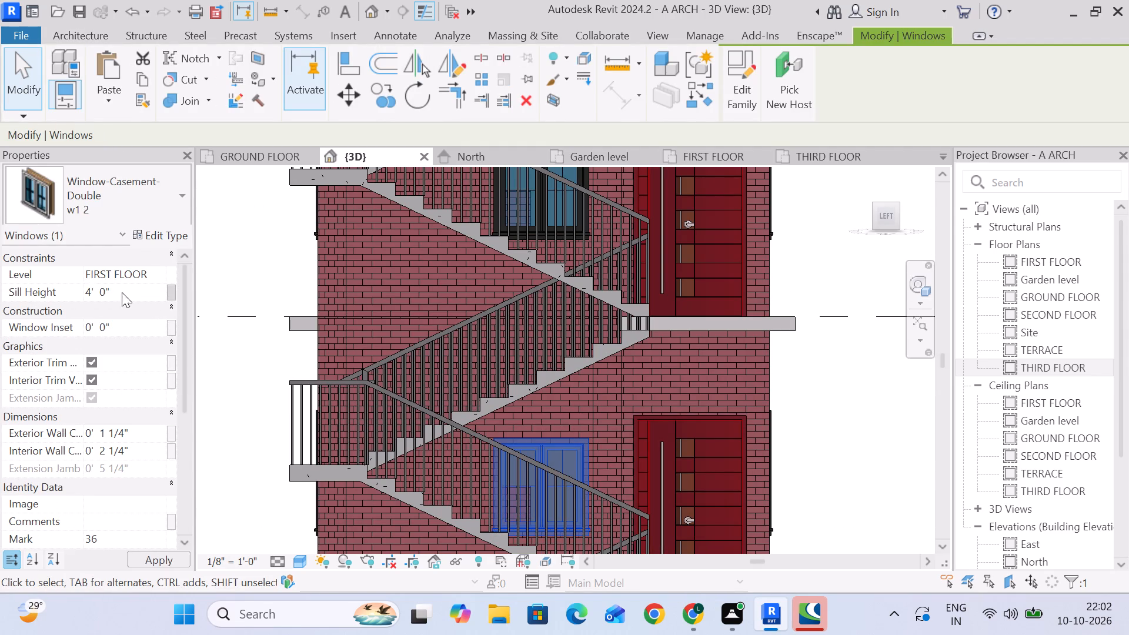
Set the sill height of the SECOND FLOOR stair-side window to 4'-0".
{"action": "middle_click_drag", "start_coordinate": [508, 329], "coordinate": [521, 389]}
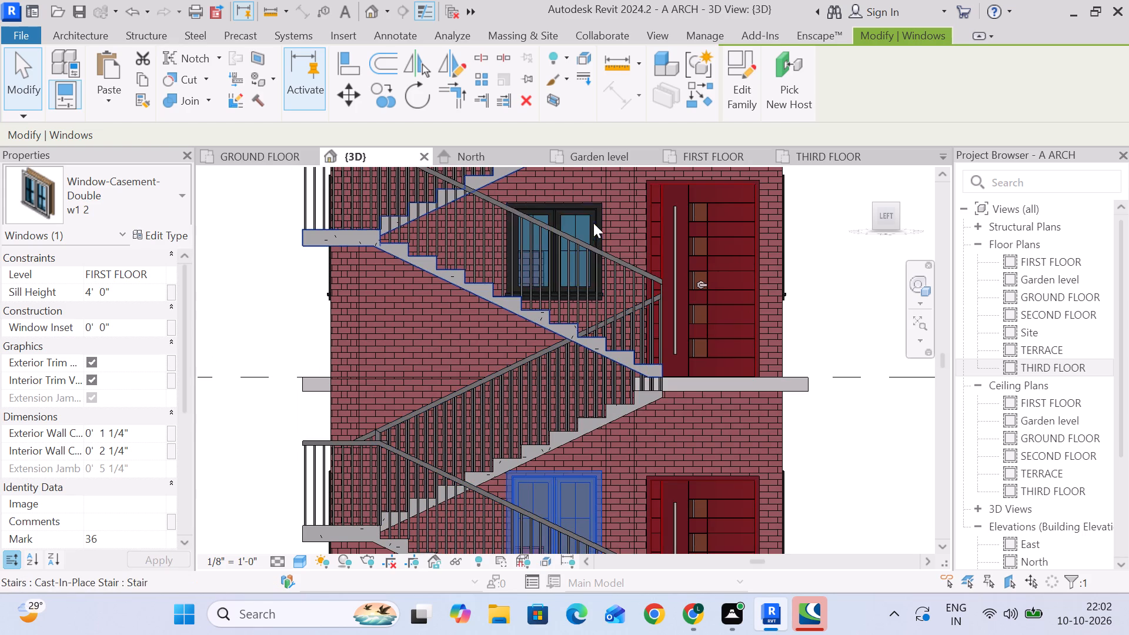
{"action": "left_click", "coordinate": [595, 215]}
{"action": "left_click", "coordinate": [128, 295]}
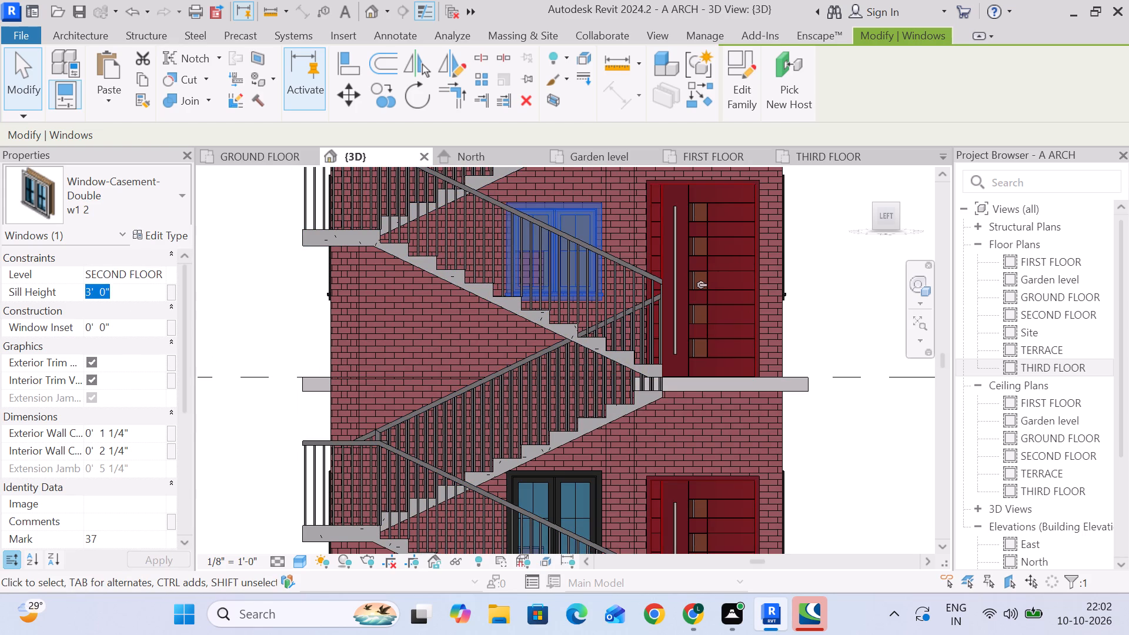
{"action": "key", "text": "4"}
{"action": "key", "text": "Return"}
Examine the building's exterior facades from all sides, comparing the window placement across the floors.
{"action": "scroll", "coordinate": [593, 318], "scroll_direction": "down", "scroll_amount": 2}
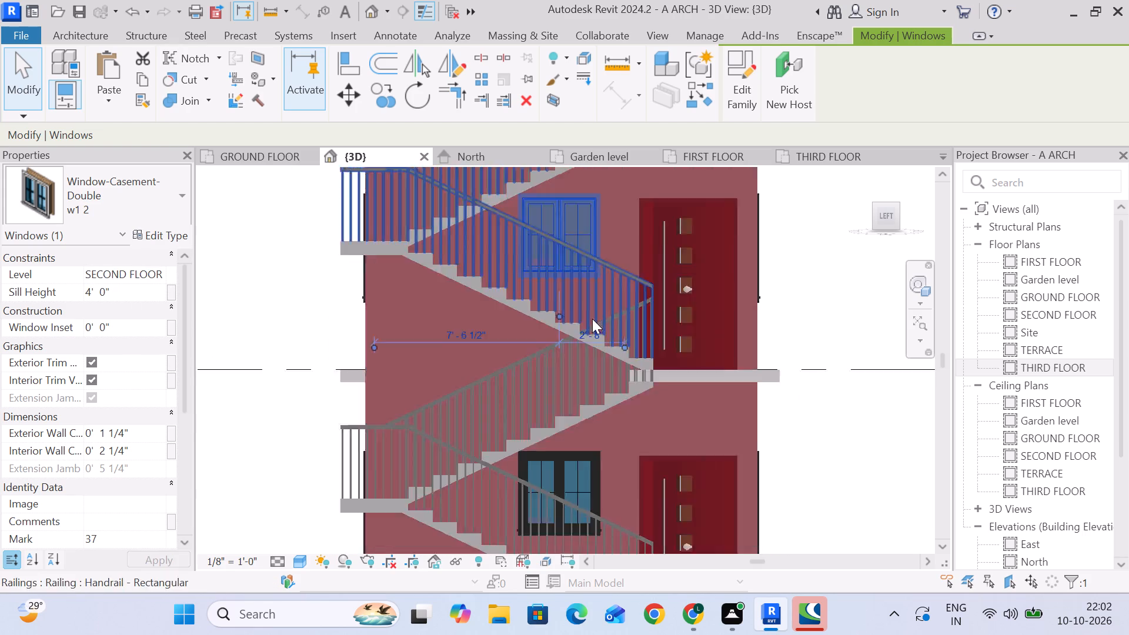
{"action": "scroll", "coordinate": [592, 319], "scroll_direction": "down", "scroll_amount": 2}
{"action": "scroll", "coordinate": [667, 333], "scroll_direction": "down", "scroll_amount": 3}
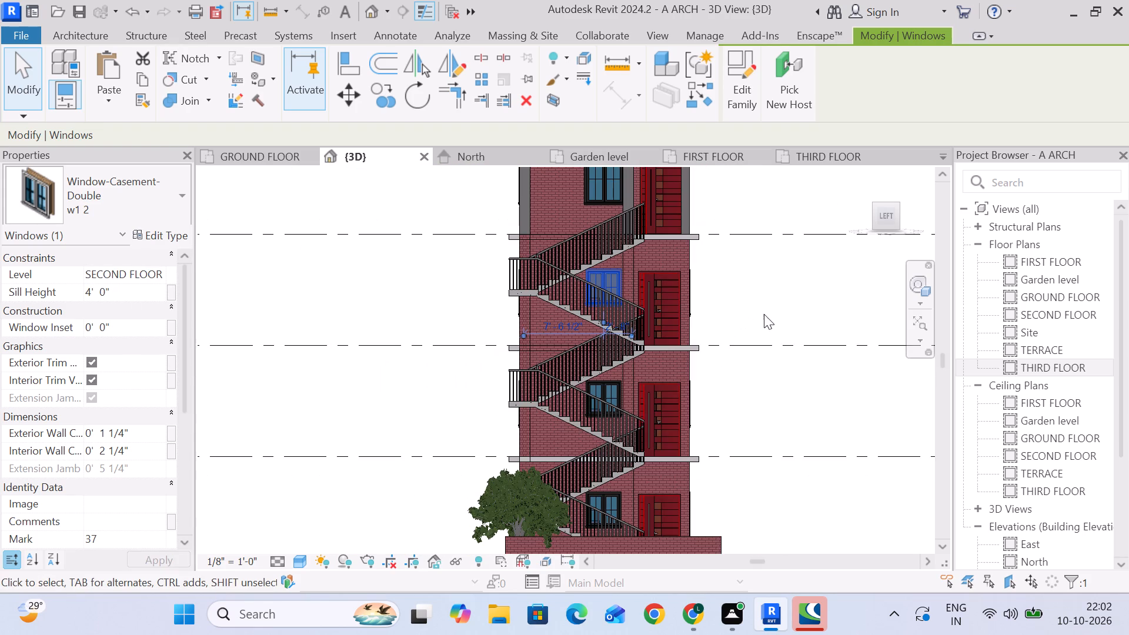
{"action": "middle_click_drag", "start_coordinate": [761, 312], "coordinate": [587, 310], "text": "shift"}
{"action": "scroll", "coordinate": [758, 341], "scroll_direction": "down", "scroll_amount": 3}
{"action": "middle_click_drag", "start_coordinate": [784, 356], "coordinate": [705, 355]}
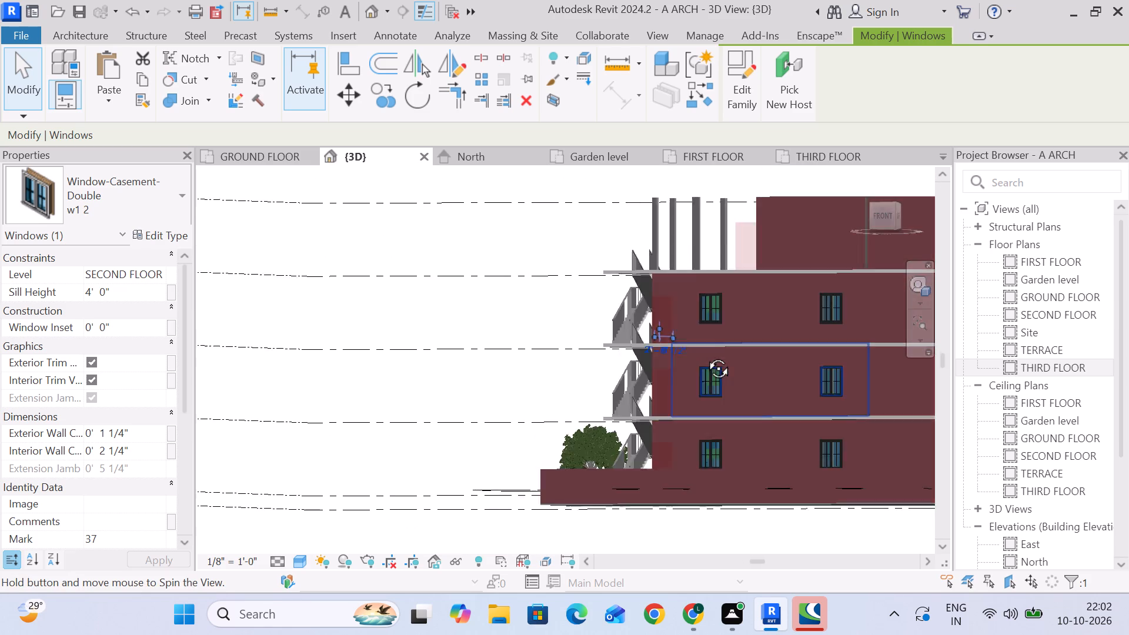
{"action": "middle_click_drag", "start_coordinate": [705, 355], "coordinate": [415, 366]}
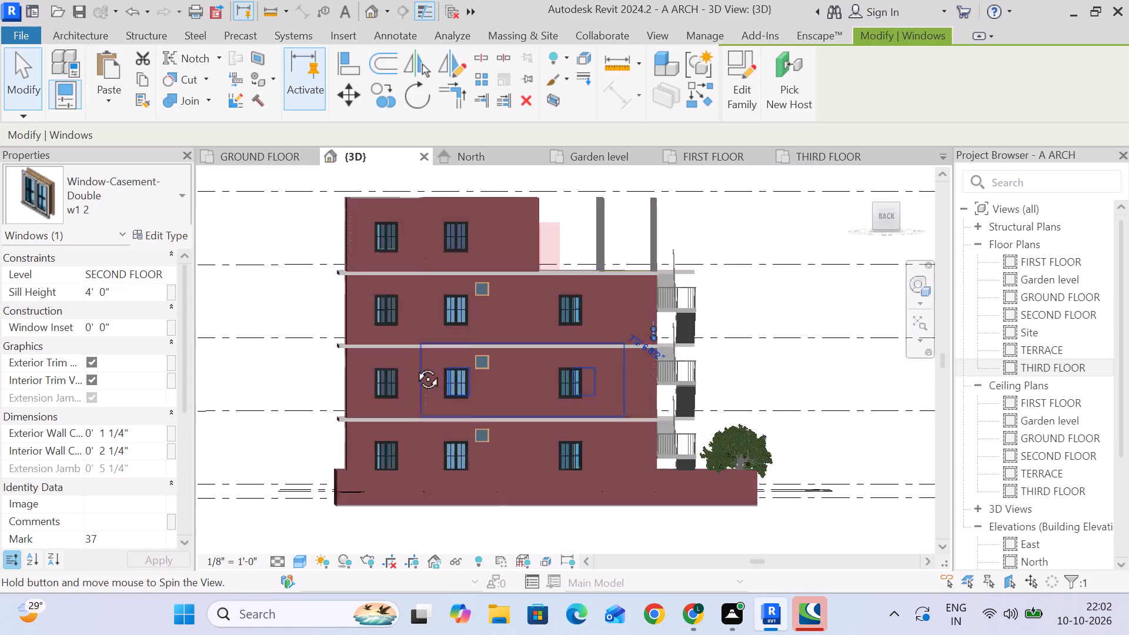
{"action": "middle_click_drag", "start_coordinate": [415, 366], "coordinate": [689, 369]}
{"action": "middle_click_drag", "start_coordinate": [692, 361], "coordinate": [470, 359]}
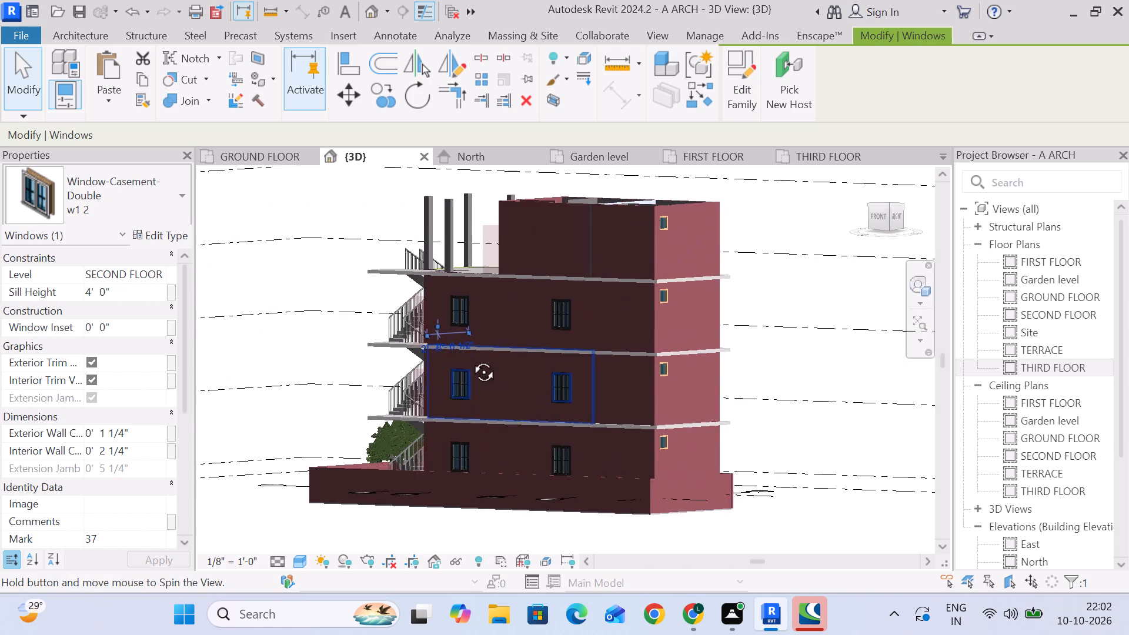
{"action": "middle_click_drag", "start_coordinate": [470, 359], "coordinate": [707, 377]}
{"action": "left_click", "coordinate": [720, 474]}
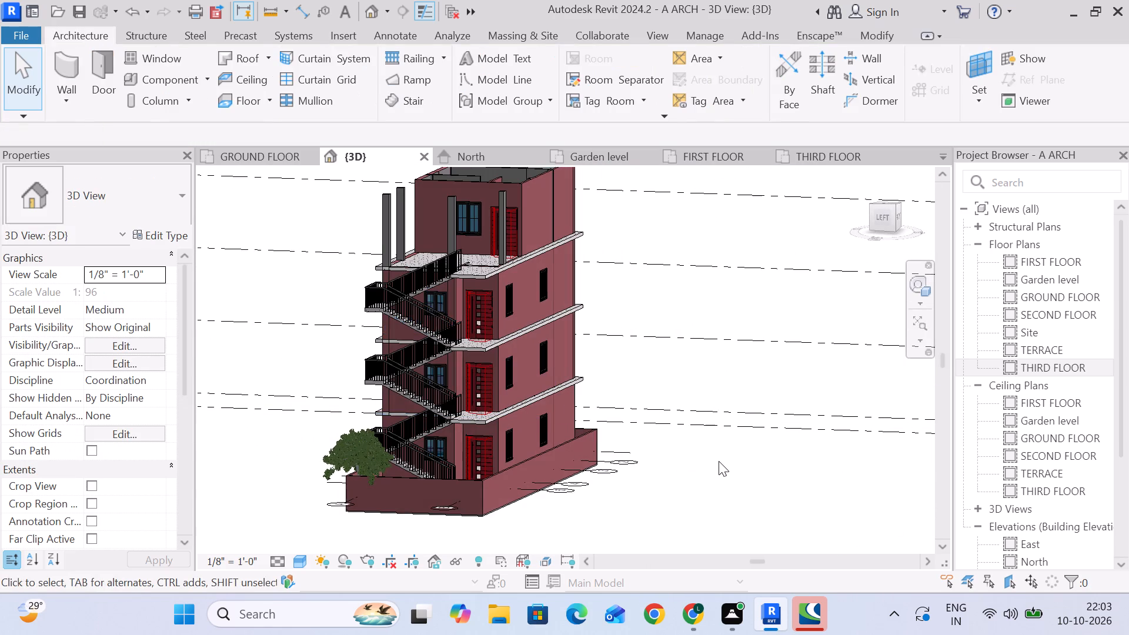
Examine the THIRD FLOOR rooms from above, checking their walls, partitions, doors and windows in the 3D view.
{"action": "middle_click_drag", "start_coordinate": [719, 460], "coordinate": [654, 501]}
{"action": "middle_click_drag", "start_coordinate": [583, 235], "coordinate": [584, 306]}
{"action": "scroll", "coordinate": [566, 254], "scroll_direction": "up", "scroll_amount": 4}
{"action": "middle_click_drag", "start_coordinate": [583, 291], "coordinate": [573, 280]}
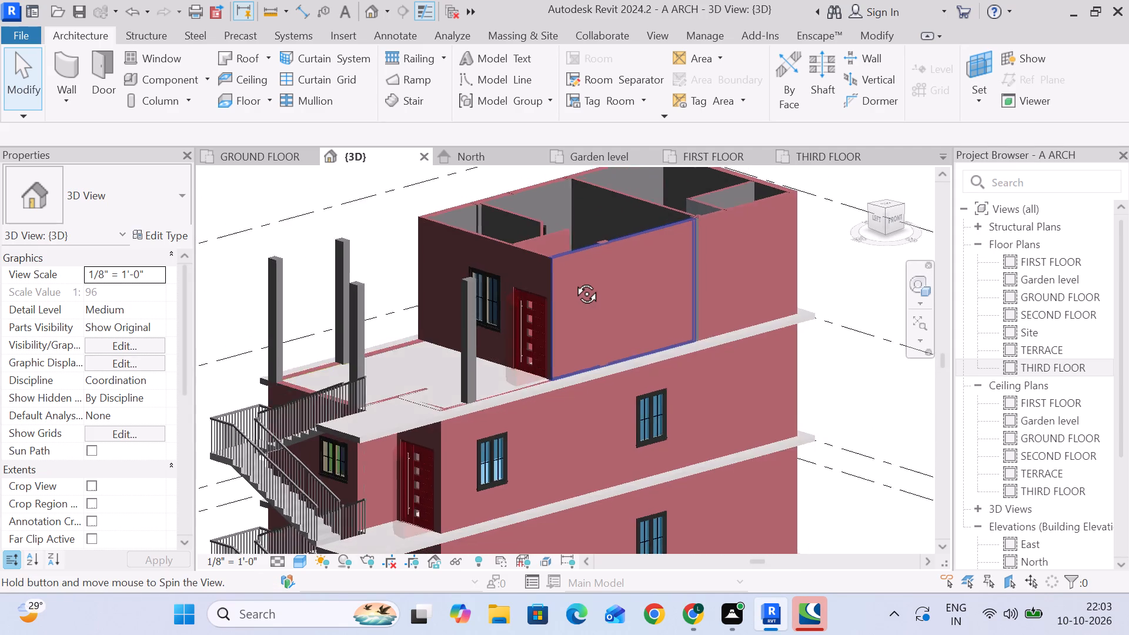
{"action": "middle_click_drag", "start_coordinate": [573, 280], "coordinate": [579, 363]}
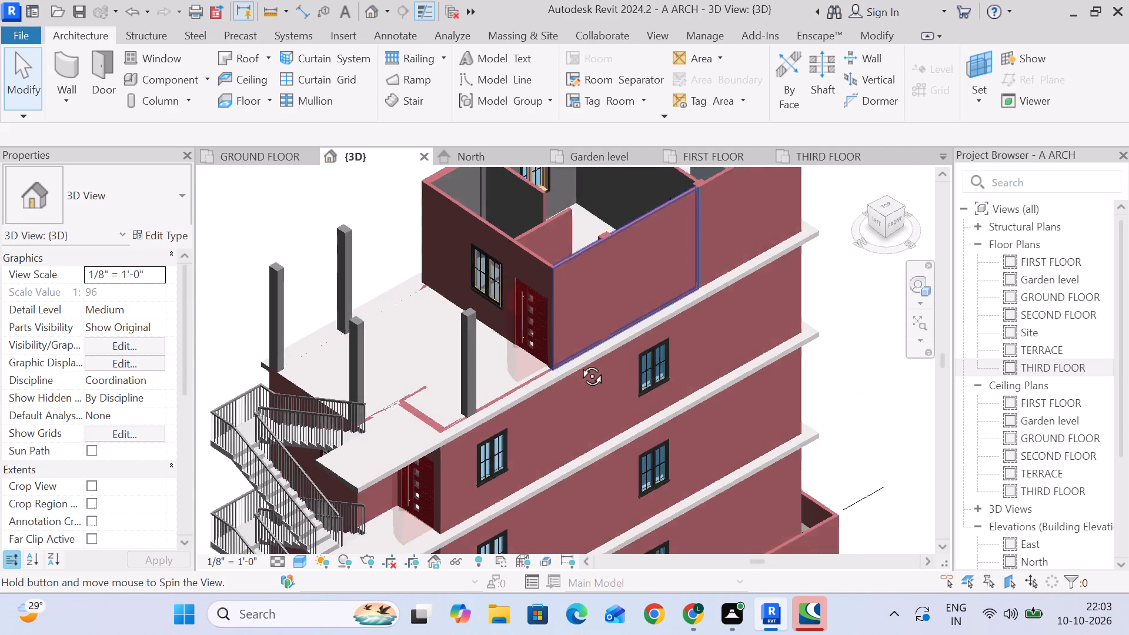
{"action": "middle_click_drag", "start_coordinate": [579, 363], "coordinate": [536, 294]}
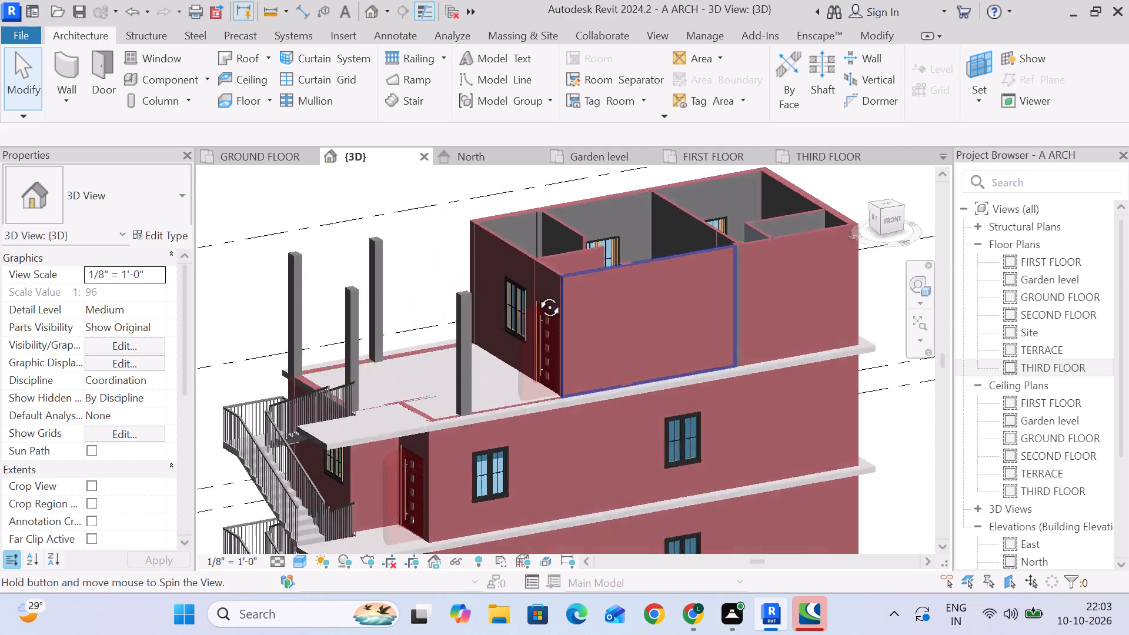
{"action": "middle_click_drag", "start_coordinate": [536, 294], "coordinate": [420, 387]}
{"action": "middle_click_drag", "start_coordinate": [556, 380], "coordinate": [463, 265]}
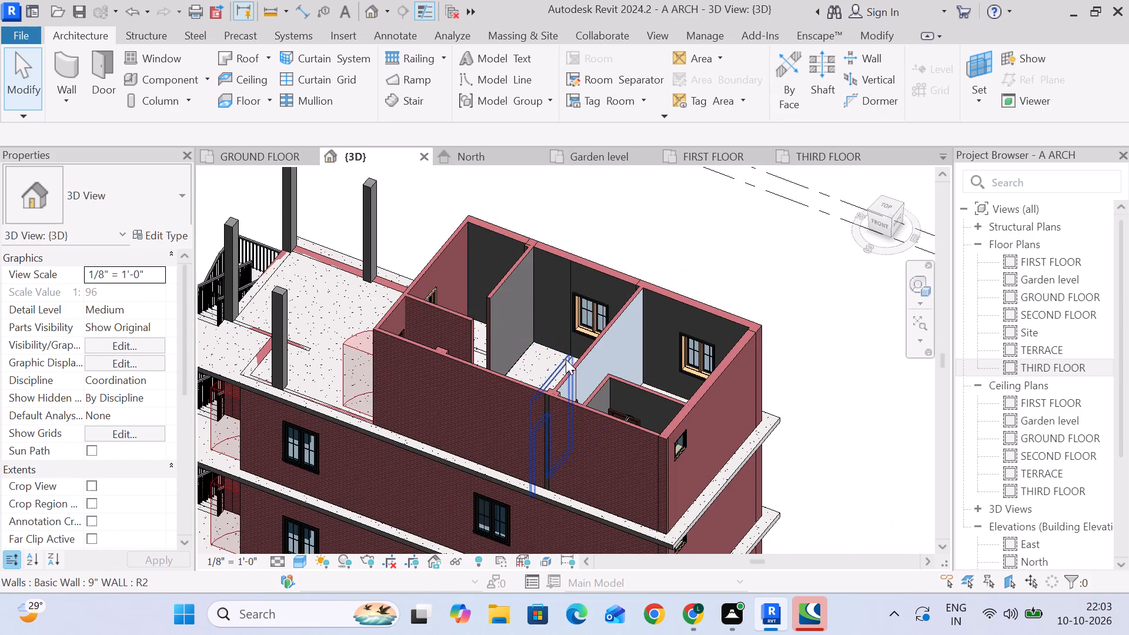
{"action": "scroll", "coordinate": [572, 365], "scroll_direction": "down", "scroll_amount": 3}
{"action": "middle_click_drag", "start_coordinate": [622, 390], "coordinate": [571, 357], "text": "shift"}
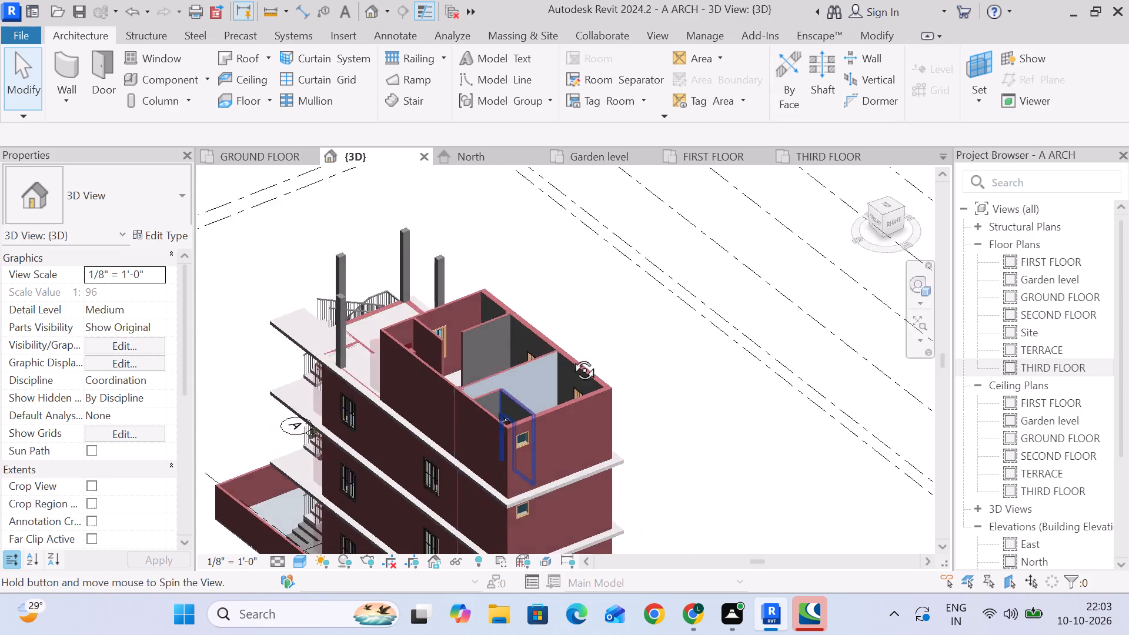
{"action": "middle_click_drag", "start_coordinate": [571, 357], "coordinate": [772, 296], "text": "shift"}
{"action": "middle_click_drag", "start_coordinate": [739, 321], "coordinate": [746, 415]}
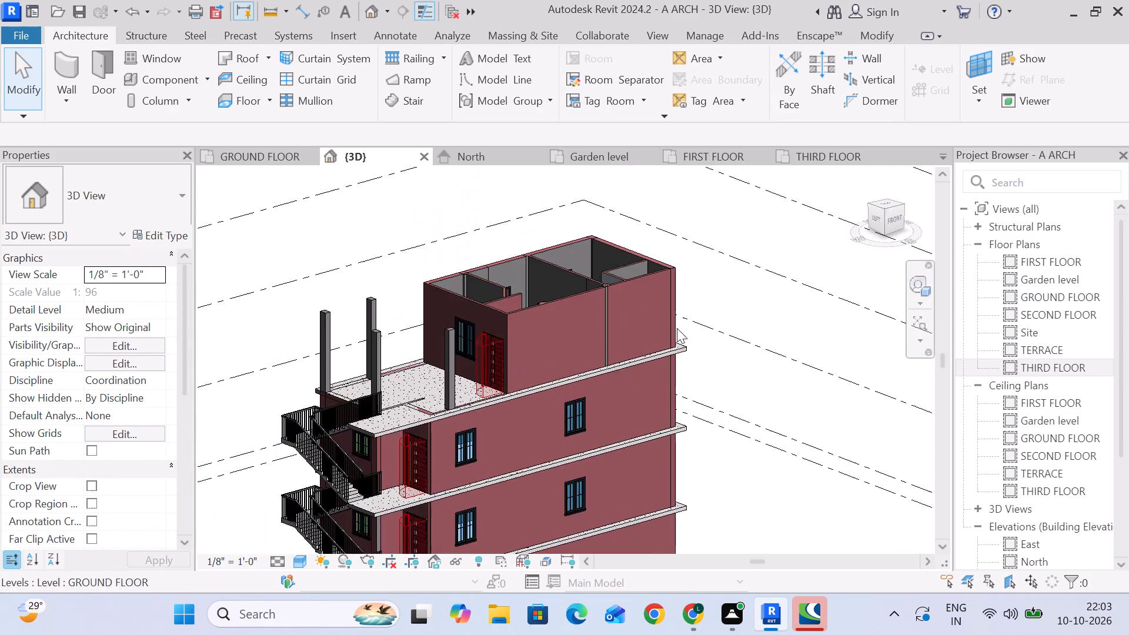
{"action": "scroll", "coordinate": [641, 279], "scroll_direction": "up", "scroll_amount": 3}
{"action": "middle_click_drag", "start_coordinate": [636, 300], "coordinate": [548, 496], "text": "shift"}
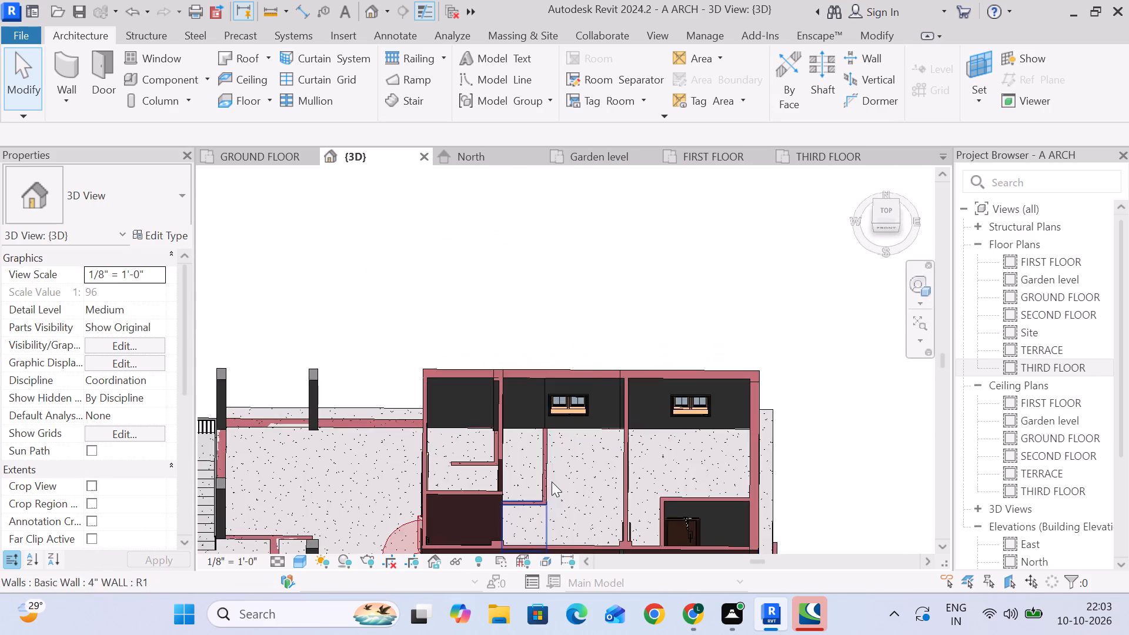
{"action": "middle_click_drag", "start_coordinate": [553, 481], "coordinate": [536, 300]}
{"action": "scroll", "coordinate": [553, 480], "scroll_direction": "up", "scroll_amount": 1}
{"action": "middle_click_drag", "start_coordinate": [546, 308], "coordinate": [542, 396], "text": "shift"}
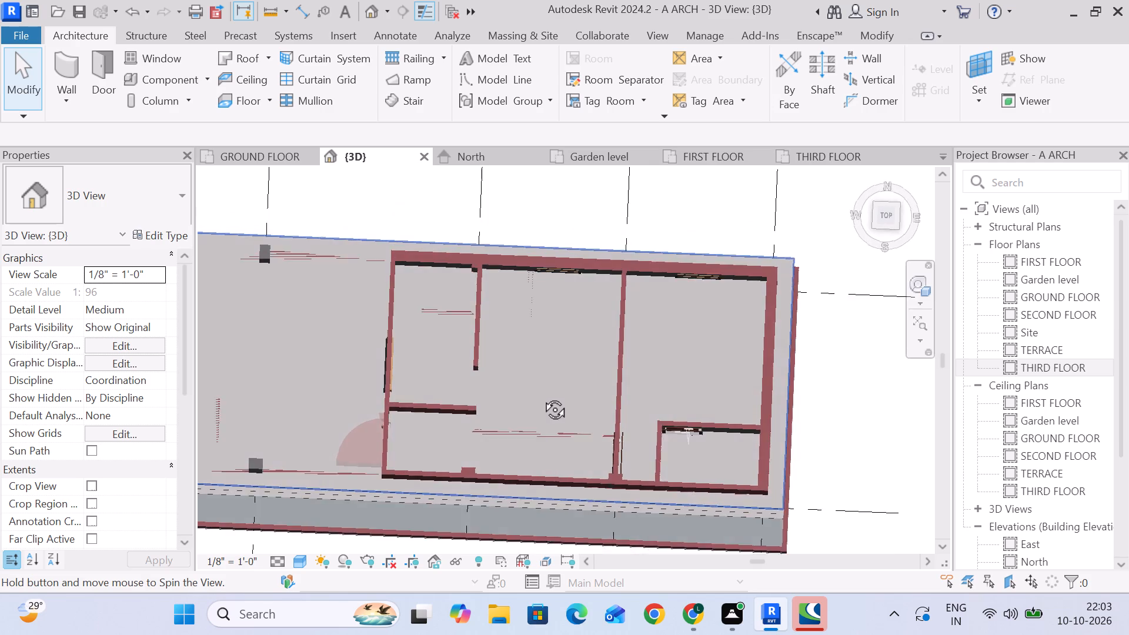
{"action": "middle_click_drag", "start_coordinate": [542, 396], "coordinate": [488, 261], "text": "shift"}
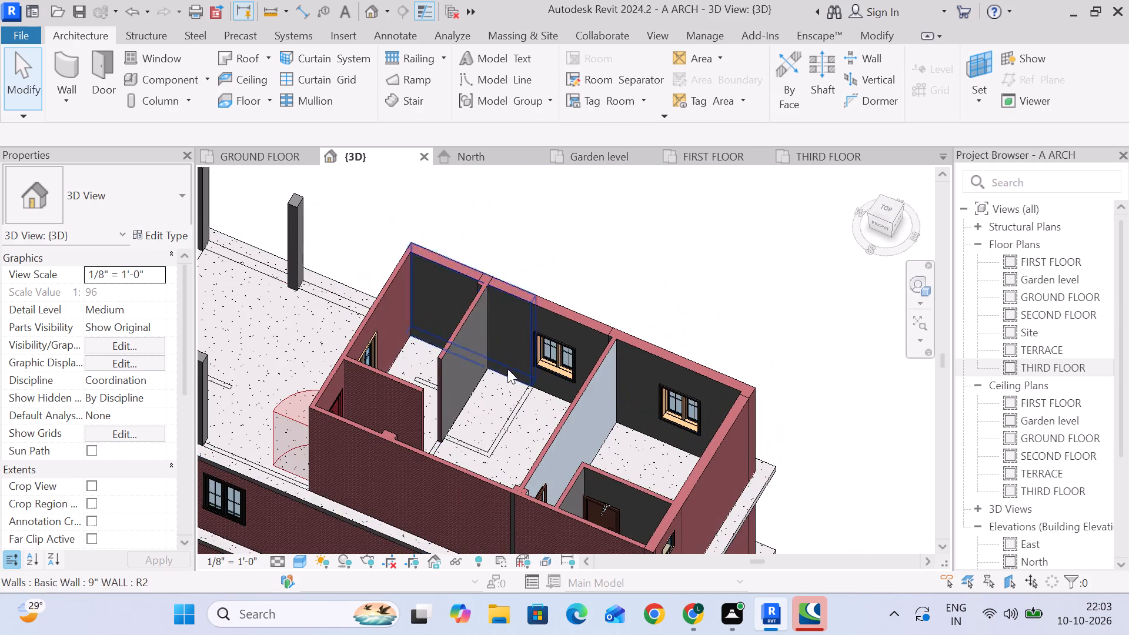
{"action": "middle_click_drag", "start_coordinate": [513, 392], "coordinate": [522, 237]}
{"action": "middle_click_drag", "start_coordinate": [536, 275], "coordinate": [604, 324]}
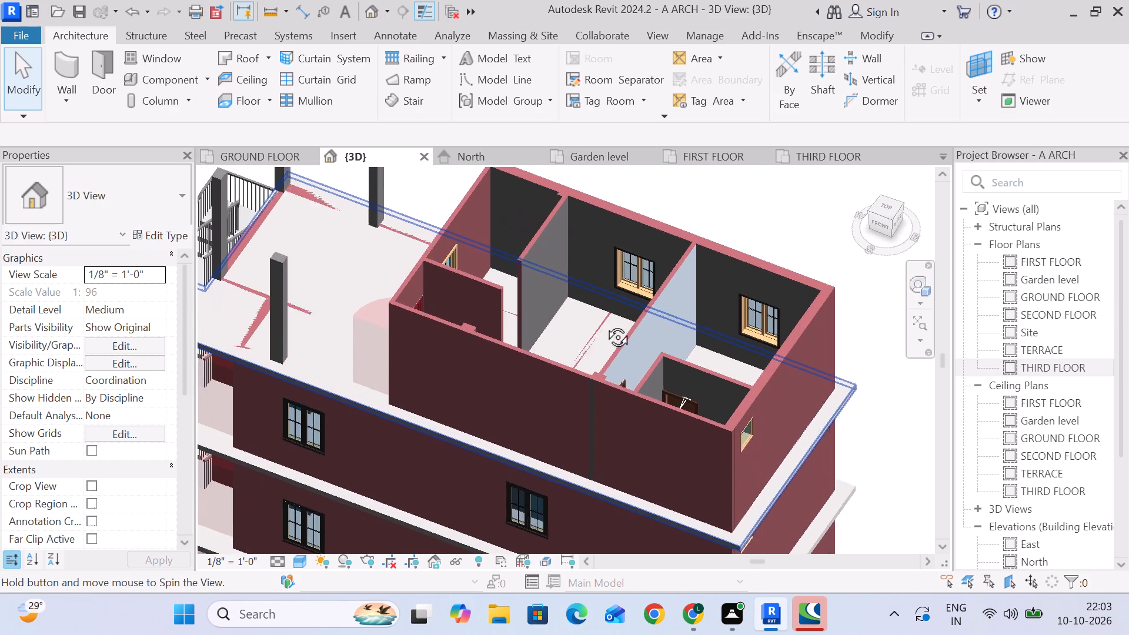
{"action": "middle_click_drag", "start_coordinate": [604, 324], "coordinate": [577, 298]}
{"action": "scroll", "coordinate": [577, 314], "scroll_direction": "down", "scroll_amount": 4}
{"action": "middle_click_drag", "start_coordinate": [576, 317], "coordinate": [646, 390], "text": "shift"}
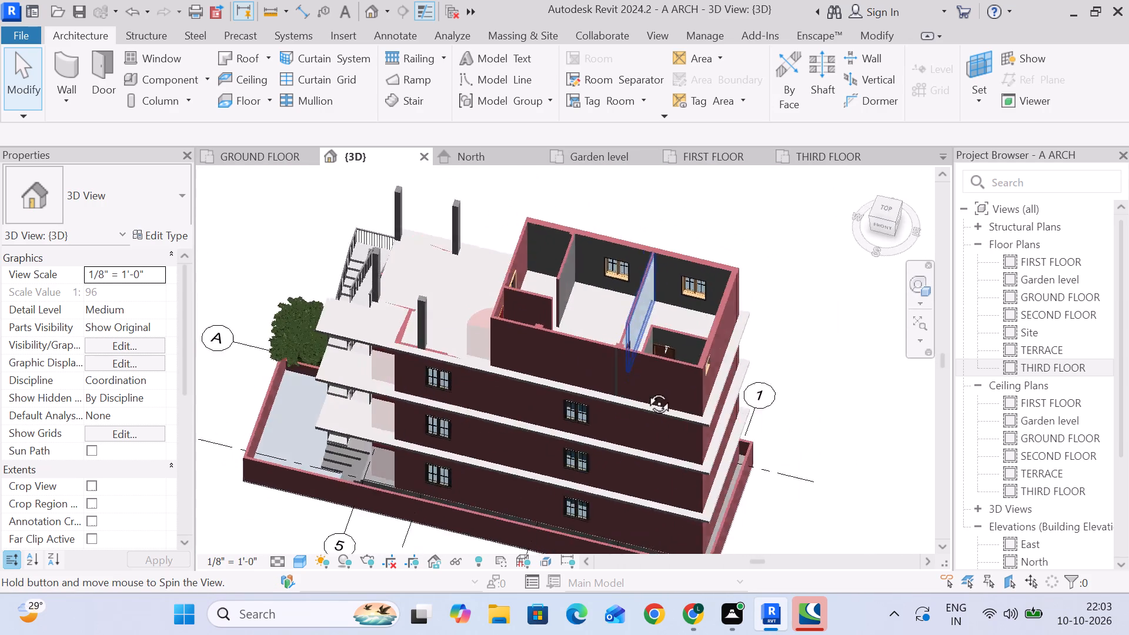
{"action": "middle_click_drag", "start_coordinate": [646, 390], "coordinate": [573, 349], "text": "shift"}
{"action": "middle_click_drag", "start_coordinate": [580, 353], "coordinate": [599, 268]}
{"action": "middle_click_drag", "start_coordinate": [777, 339], "coordinate": [745, 326]}
Review the whole building in 3D, from the rear corner to the stair side and the THIRD FLOOR open terrace.
{"action": "left_click", "coordinate": [754, 311]}
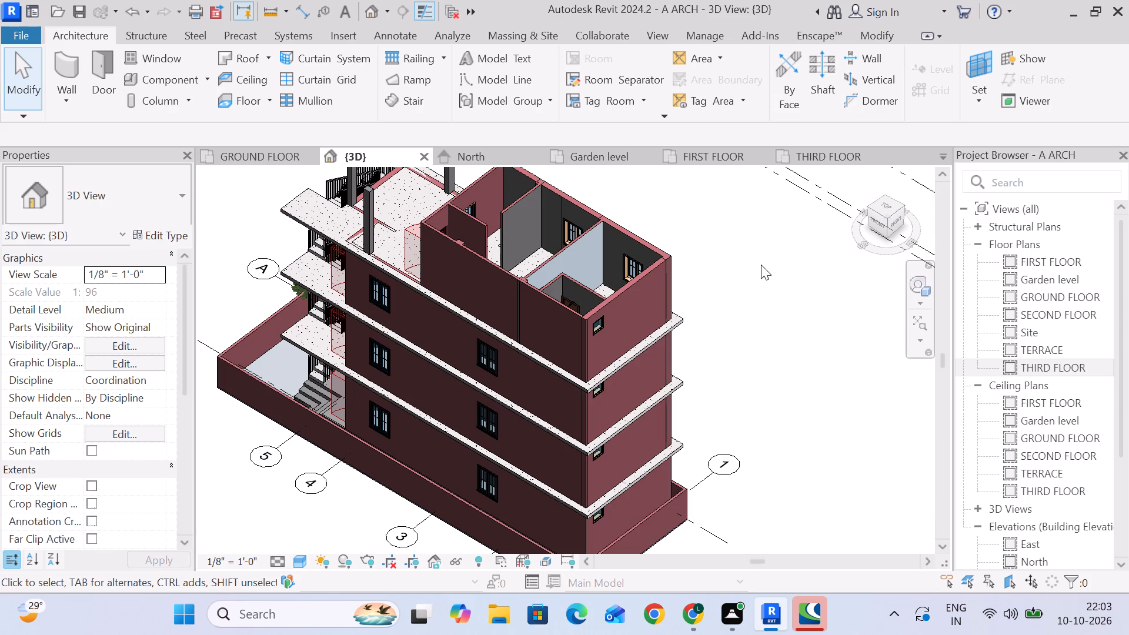
{"action": "middle_click_drag", "start_coordinate": [761, 265], "coordinate": [794, 223], "text": "shift"}
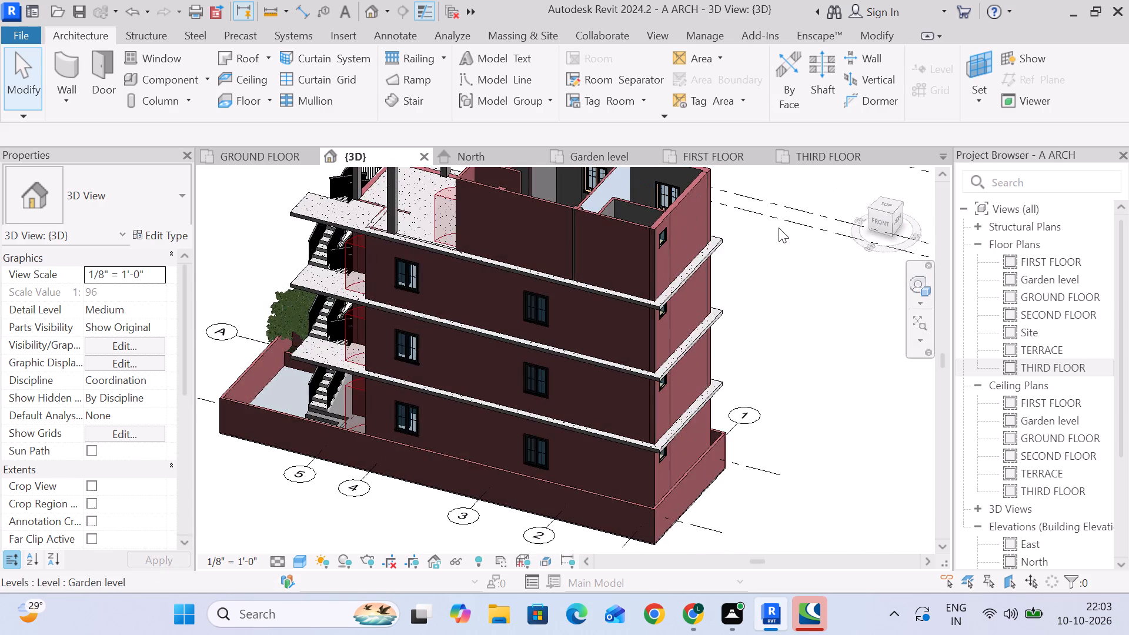
{"action": "middle_click_drag", "start_coordinate": [778, 228], "coordinate": [729, 419]}
{"action": "middle_click_drag", "start_coordinate": [733, 398], "coordinate": [739, 262]}
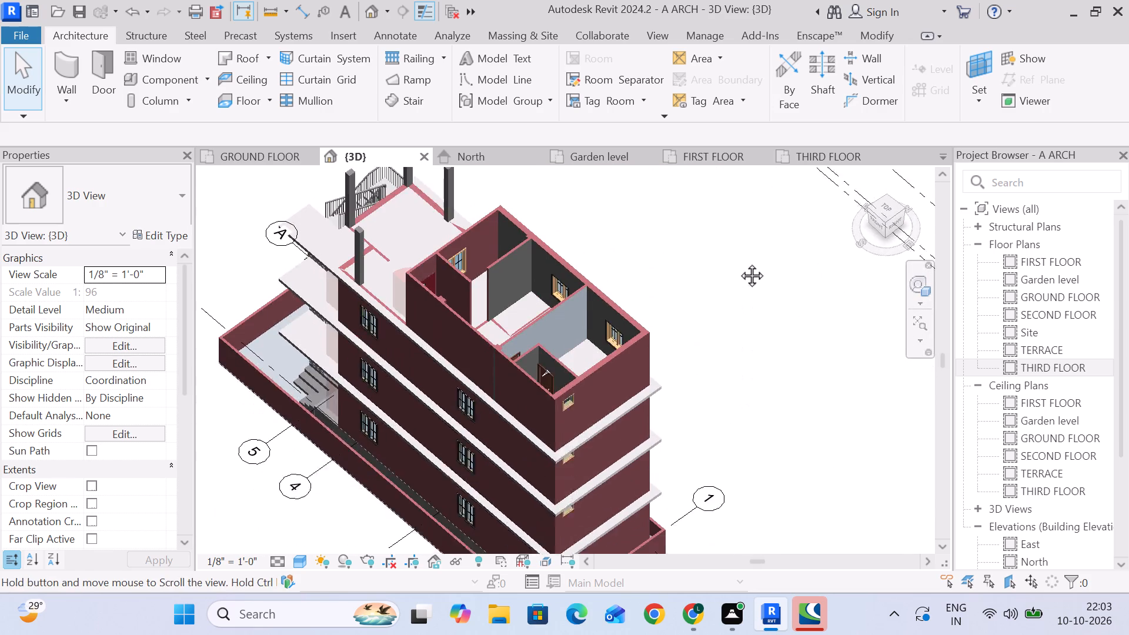
{"action": "middle_click_drag", "start_coordinate": [739, 262], "coordinate": [739, 263]}
{"action": "middle_click_drag", "start_coordinate": [745, 279], "coordinate": [711, 283], "text": "shift"}
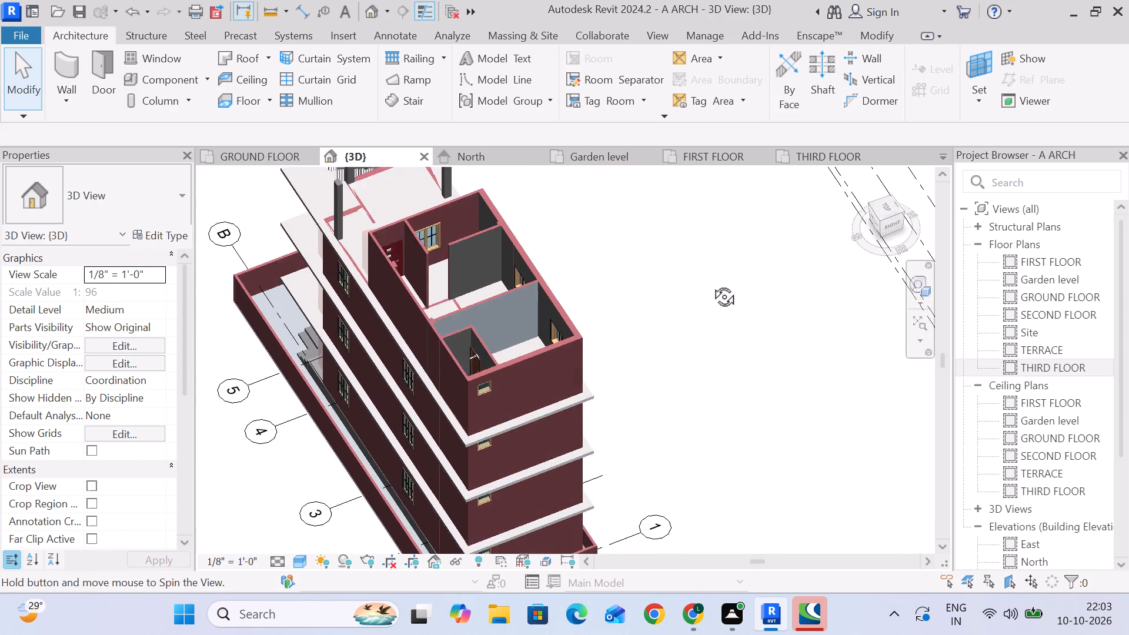
{"action": "middle_click_drag", "start_coordinate": [711, 283], "coordinate": [878, 200], "text": "shift"}
{"action": "middle_click_drag", "start_coordinate": [763, 504], "coordinate": [883, 401]}
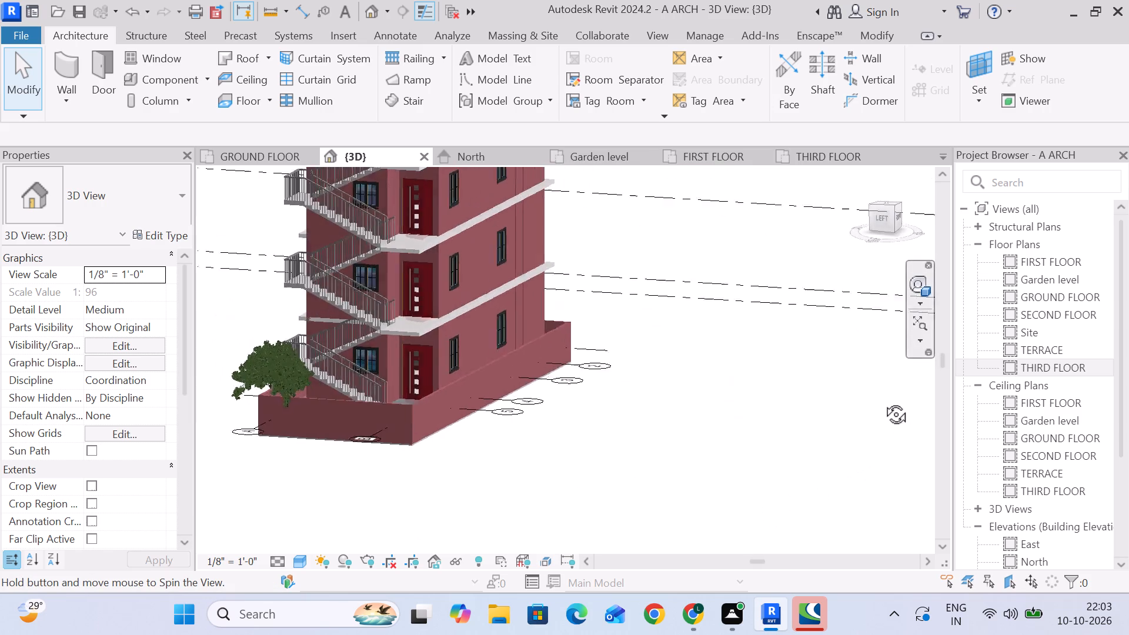
{"action": "middle_click_drag", "start_coordinate": [883, 401], "coordinate": [841, 402]}
{"action": "middle_click_drag", "start_coordinate": [777, 426], "coordinate": [744, 462]}
{"action": "scroll", "coordinate": [746, 459], "scroll_direction": "down", "scroll_amount": 2}
{"action": "middle_click_drag", "start_coordinate": [746, 459], "coordinate": [744, 460]}
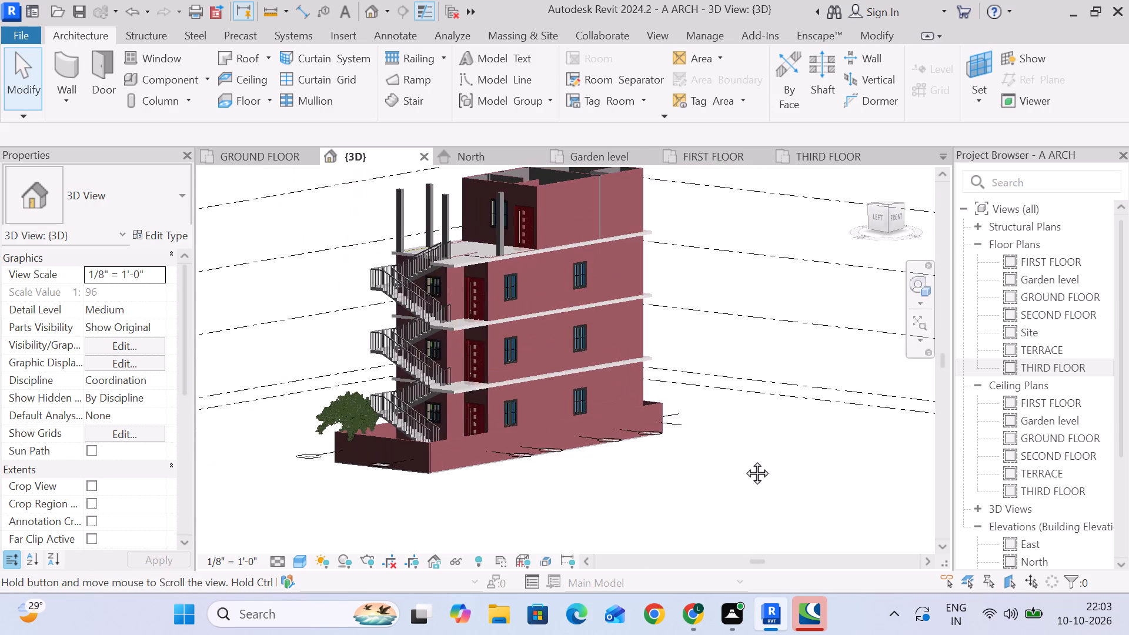
{"action": "middle_click_drag", "start_coordinate": [744, 460], "coordinate": [730, 465]}
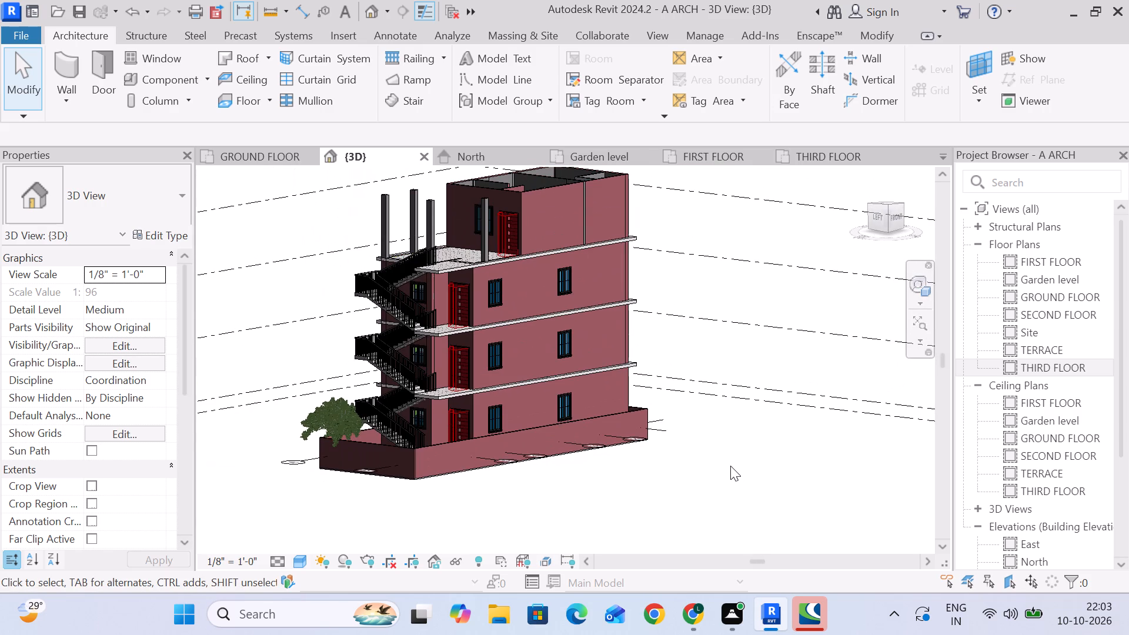
{"action": "scroll", "coordinate": [746, 466], "scroll_direction": "up", "scroll_amount": 1}
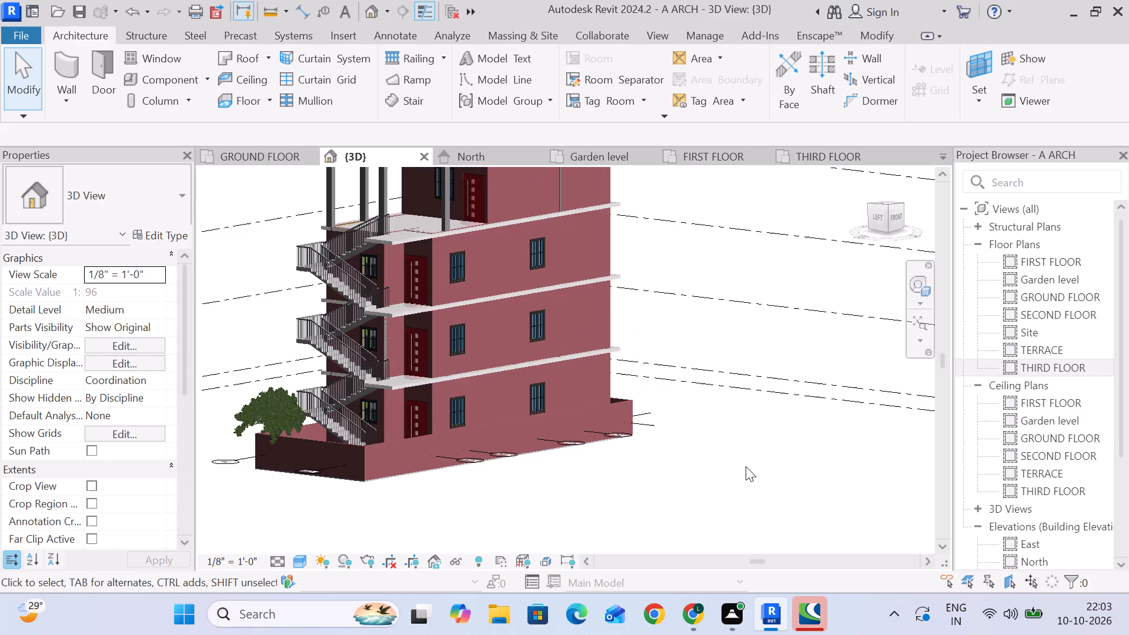
{"action": "middle_click_drag", "start_coordinate": [730, 479], "coordinate": [791, 519]}
{"action": "middle_click_drag", "start_coordinate": [771, 476], "coordinate": [793, 467]}
{"action": "middle_click_drag", "start_coordinate": [792, 462], "coordinate": [871, 462]}
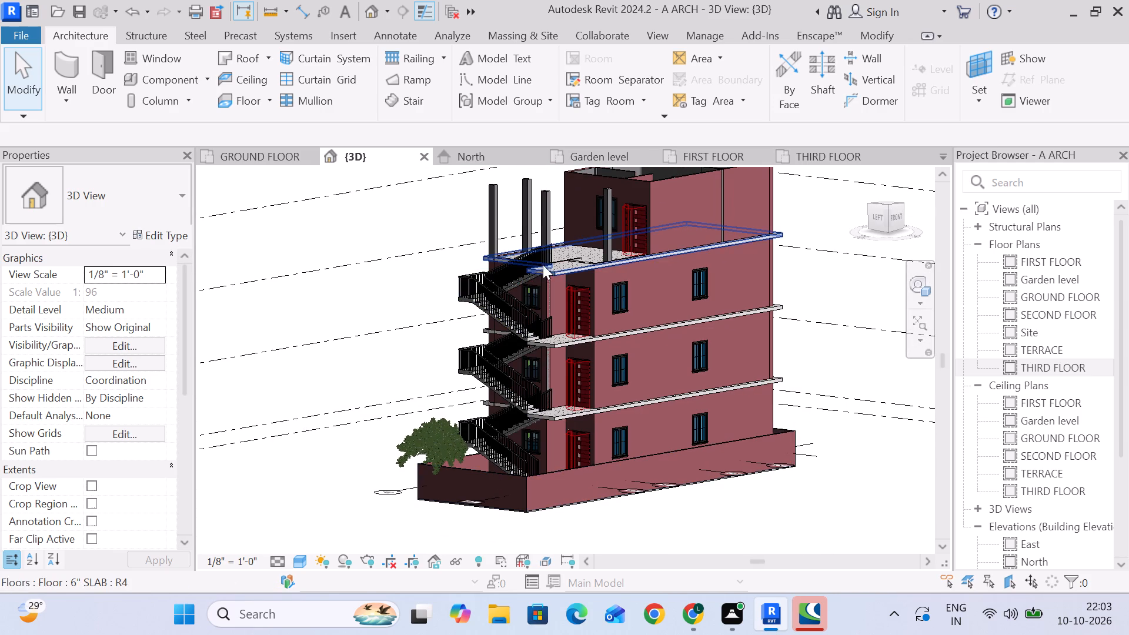
{"action": "middle_click_drag", "start_coordinate": [543, 264], "coordinate": [544, 353]}
{"action": "scroll", "coordinate": [566, 292], "scroll_direction": "up", "scroll_amount": 5}
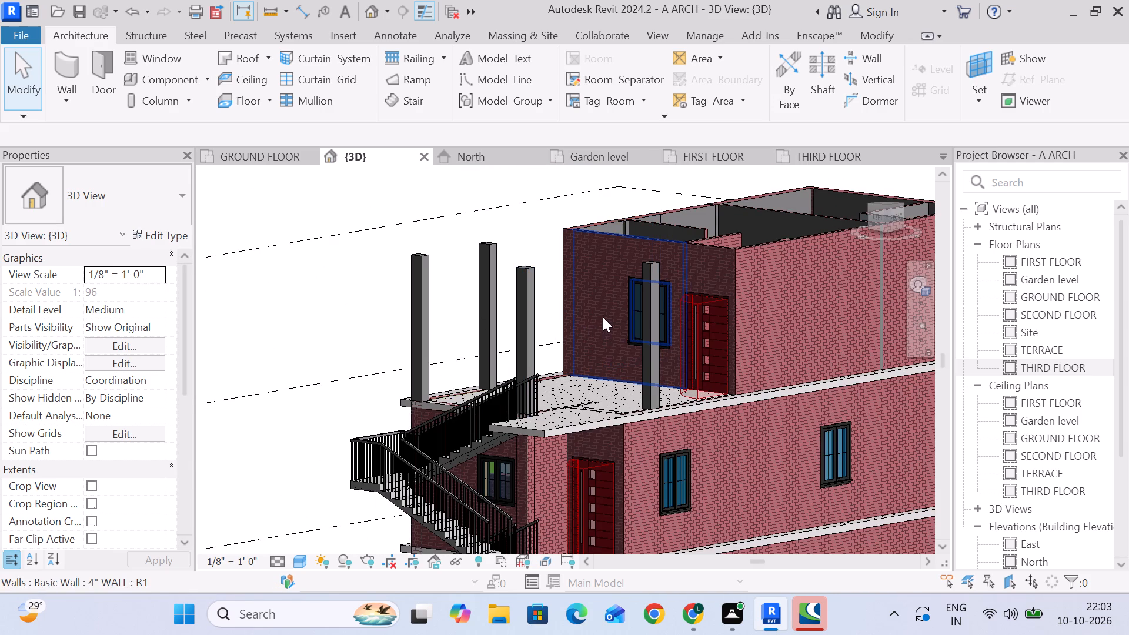
Examine the THIRD FLOOR open terrace in 3D, checking its columns, slab edges and the adjoining external stairs.
{"action": "scroll", "coordinate": [542, 352], "scroll_direction": "down", "scroll_amount": 3}
{"action": "middle_click_drag", "start_coordinate": [589, 350], "coordinate": [396, 342], "text": "shift"}
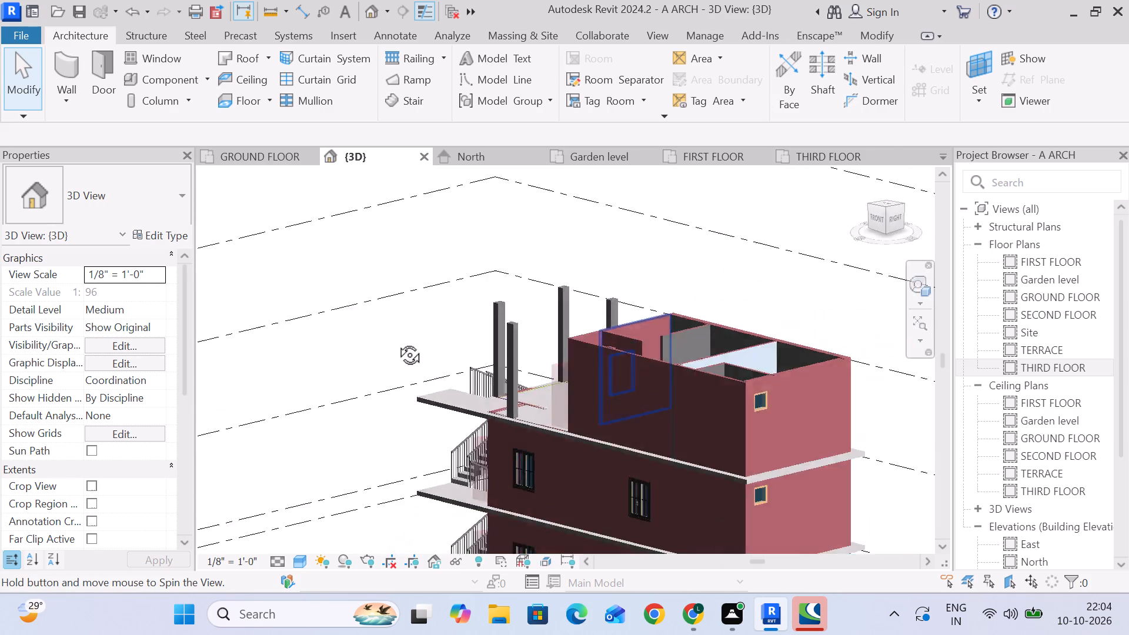
{"action": "middle_click_drag", "start_coordinate": [396, 342], "coordinate": [642, 491], "text": "shift"}
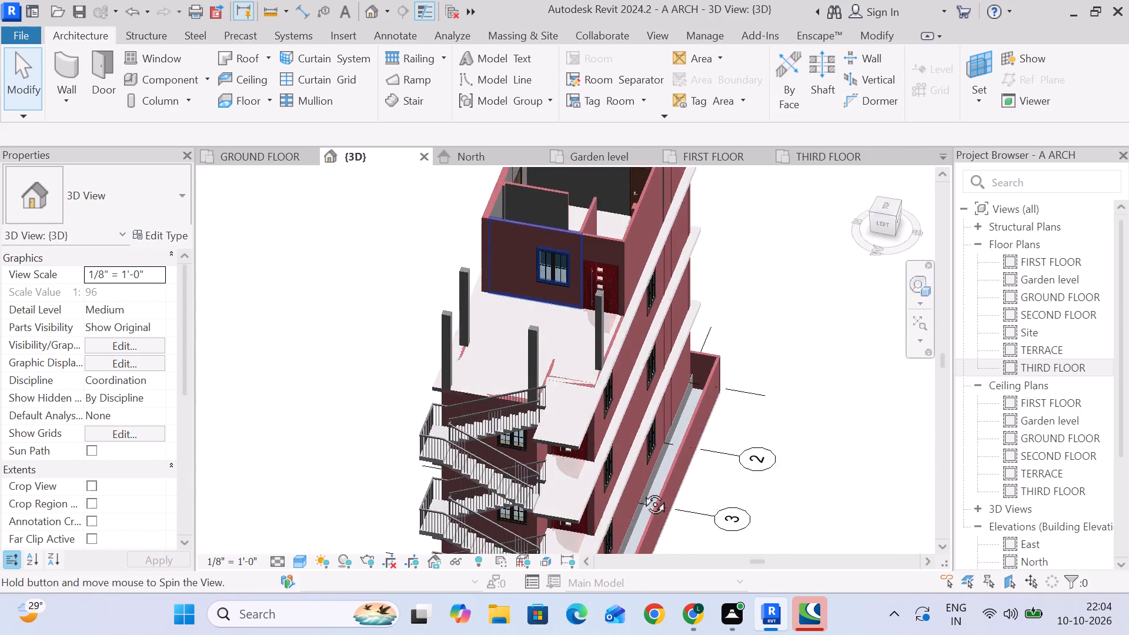
{"action": "middle_click_drag", "start_coordinate": [642, 491], "coordinate": [594, 493], "text": "shift"}
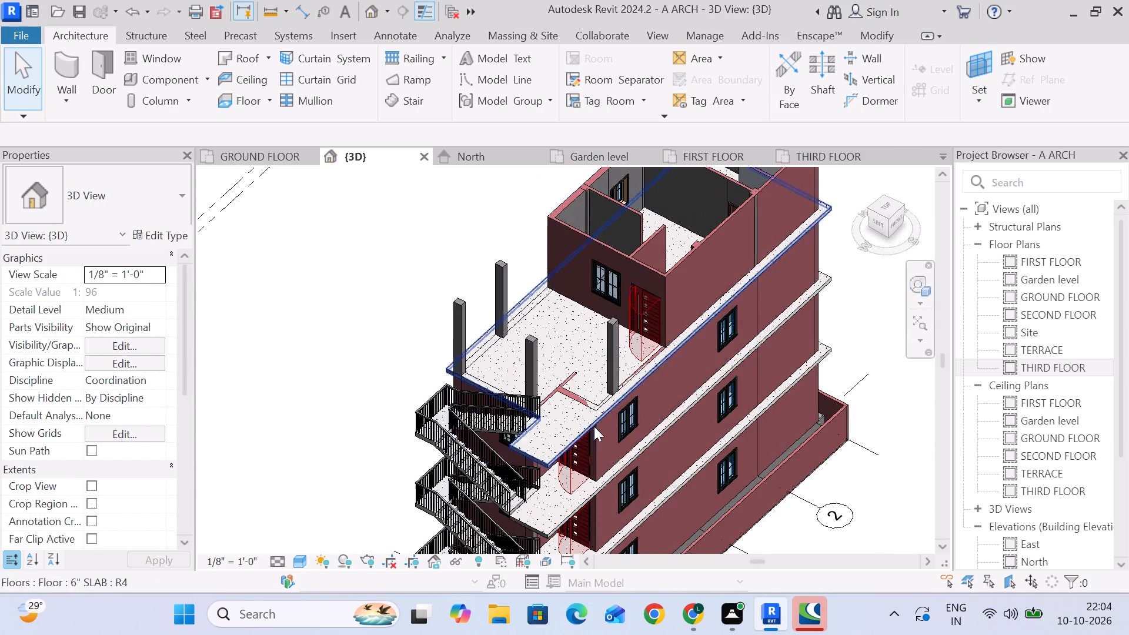
{"action": "scroll", "coordinate": [585, 393], "scroll_direction": "up", "scroll_amount": 3}
{"action": "middle_click_drag", "start_coordinate": [607, 401], "coordinate": [613, 375]}
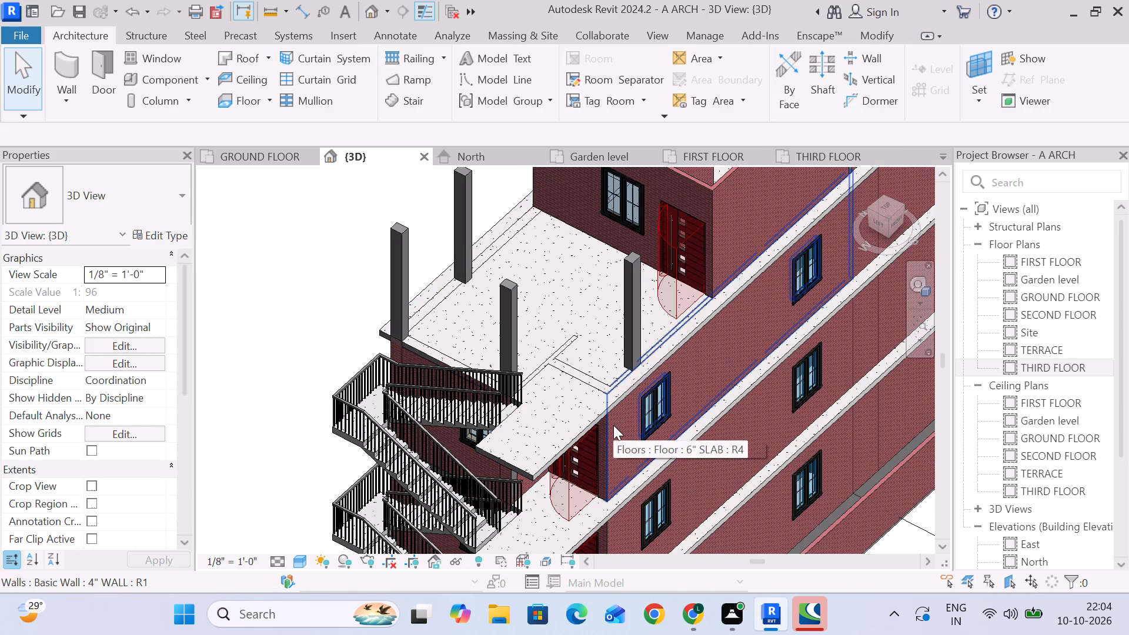
{"action": "middle_click_drag", "start_coordinate": [613, 417], "coordinate": [630, 337]}
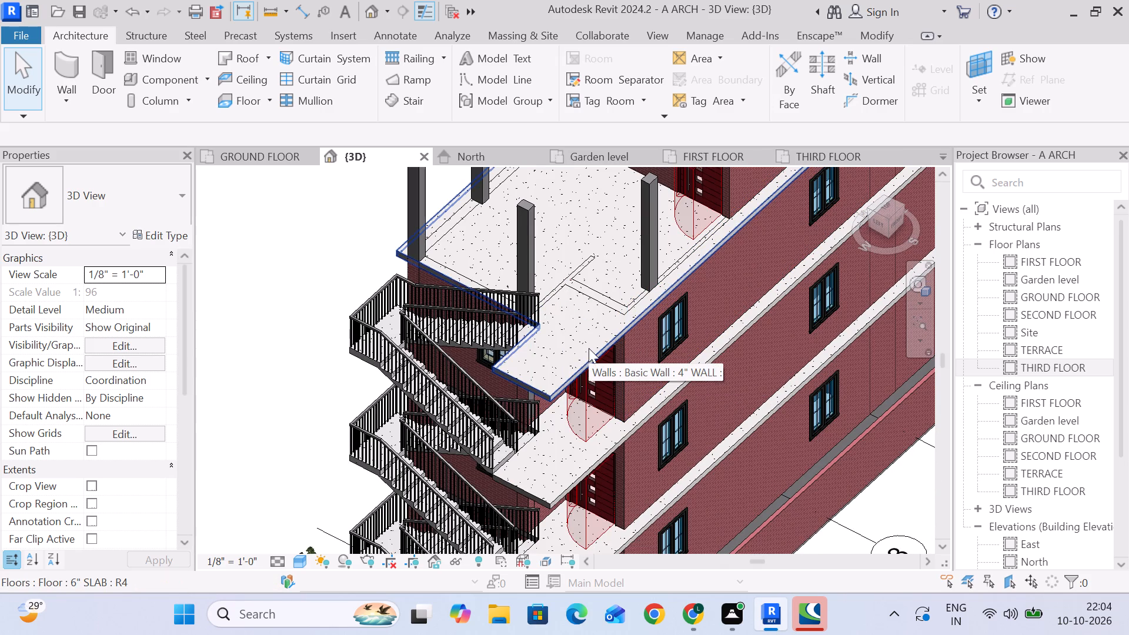
{"action": "scroll", "coordinate": [589, 348], "scroll_direction": "down", "scroll_amount": 2}
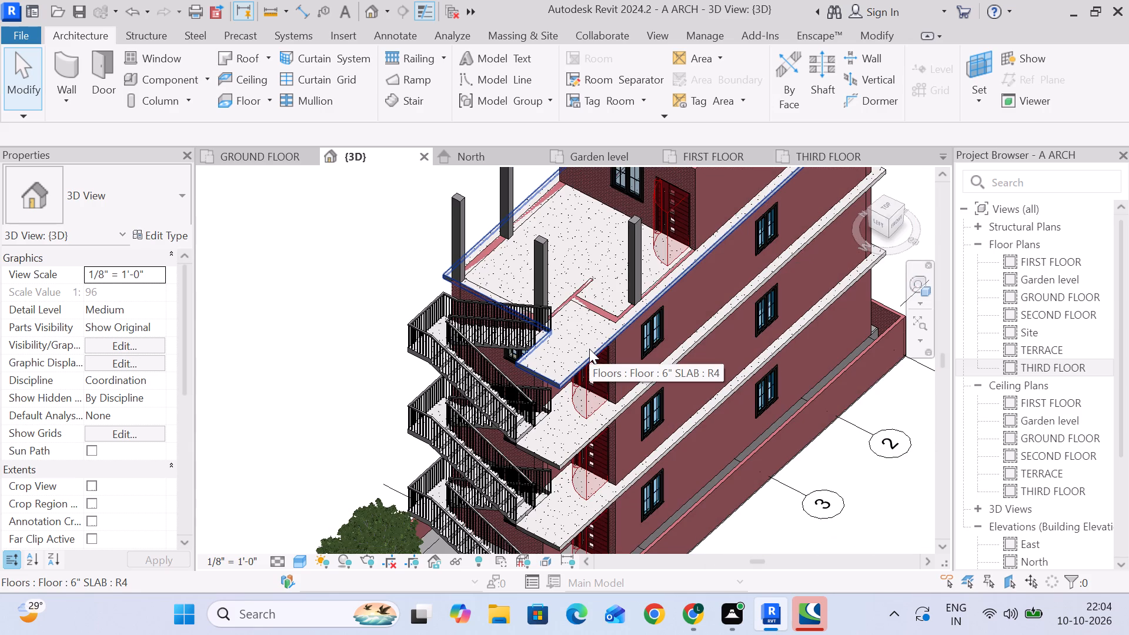
{"action": "middle_click_drag", "start_coordinate": [589, 349], "coordinate": [557, 406]}
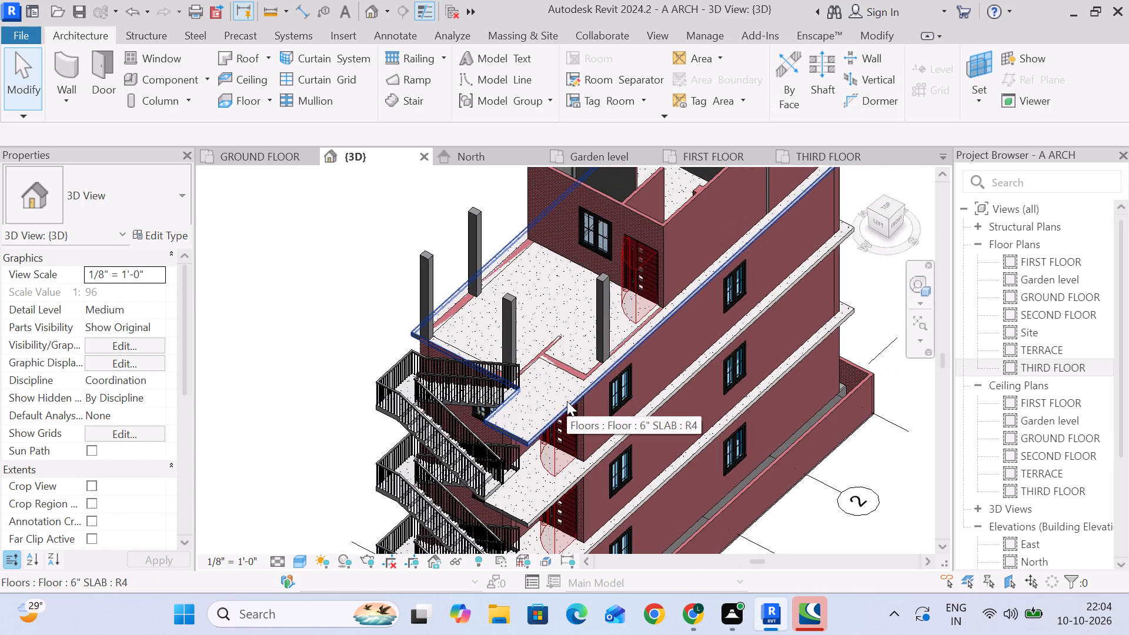
{"action": "middle_click_drag", "start_coordinate": [586, 400], "coordinate": [574, 356]}
{"action": "scroll", "coordinate": [574, 356], "scroll_direction": "up", "scroll_amount": 2}
{"action": "scroll", "coordinate": [574, 356], "scroll_direction": "down", "scroll_amount": 2}
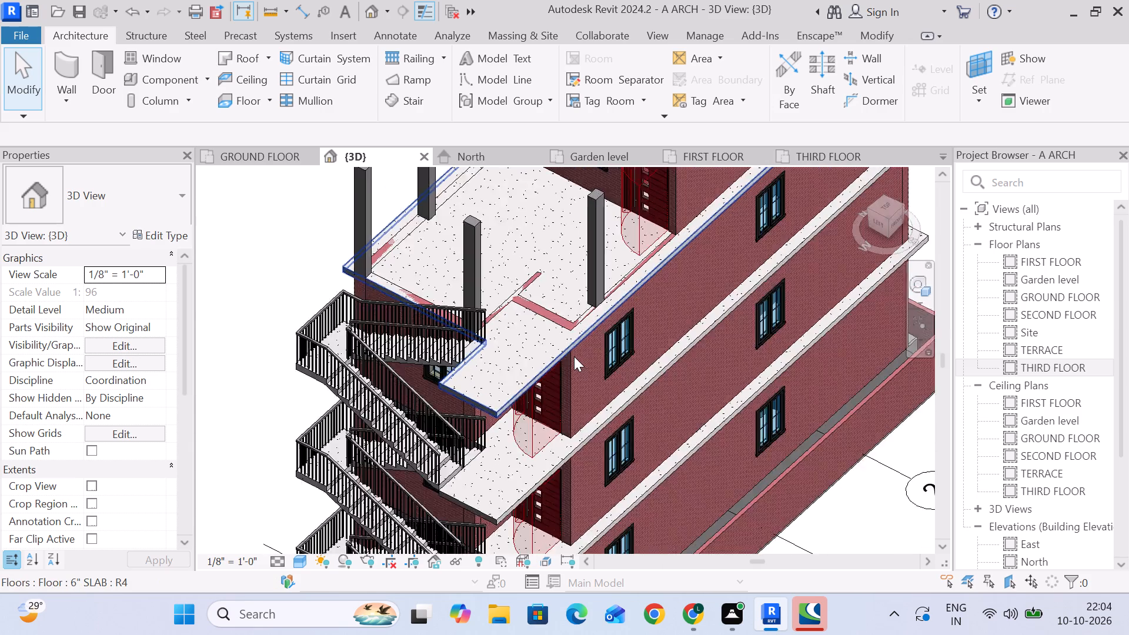
{"action": "scroll", "coordinate": [574, 356], "scroll_direction": "down", "scroll_amount": 2}
{"action": "middle_click_drag", "start_coordinate": [604, 380], "coordinate": [580, 355]}
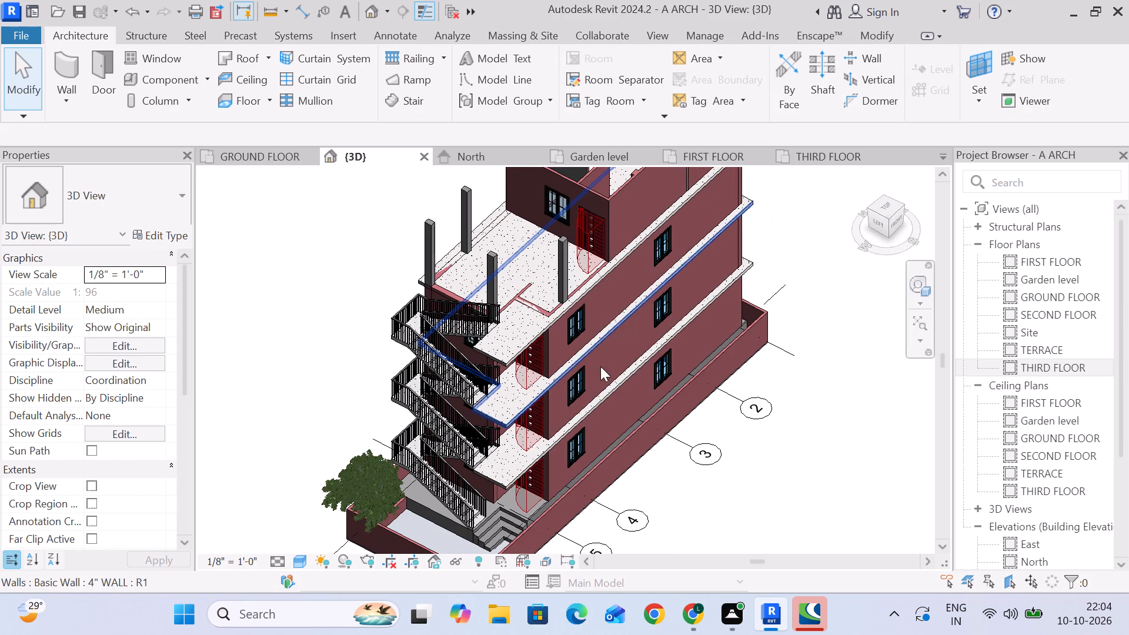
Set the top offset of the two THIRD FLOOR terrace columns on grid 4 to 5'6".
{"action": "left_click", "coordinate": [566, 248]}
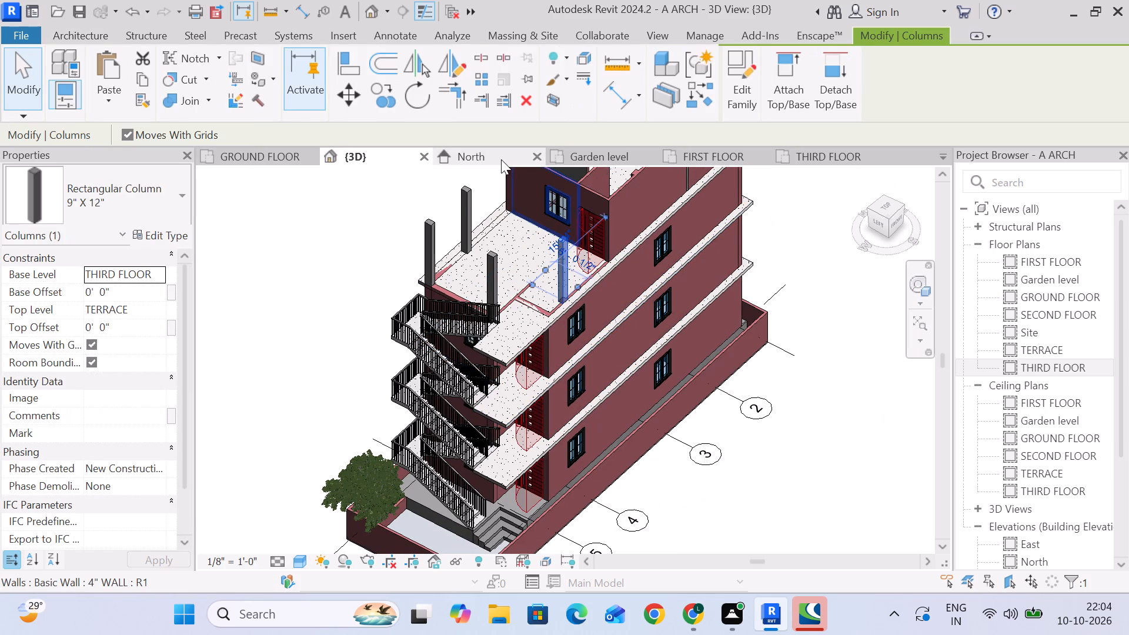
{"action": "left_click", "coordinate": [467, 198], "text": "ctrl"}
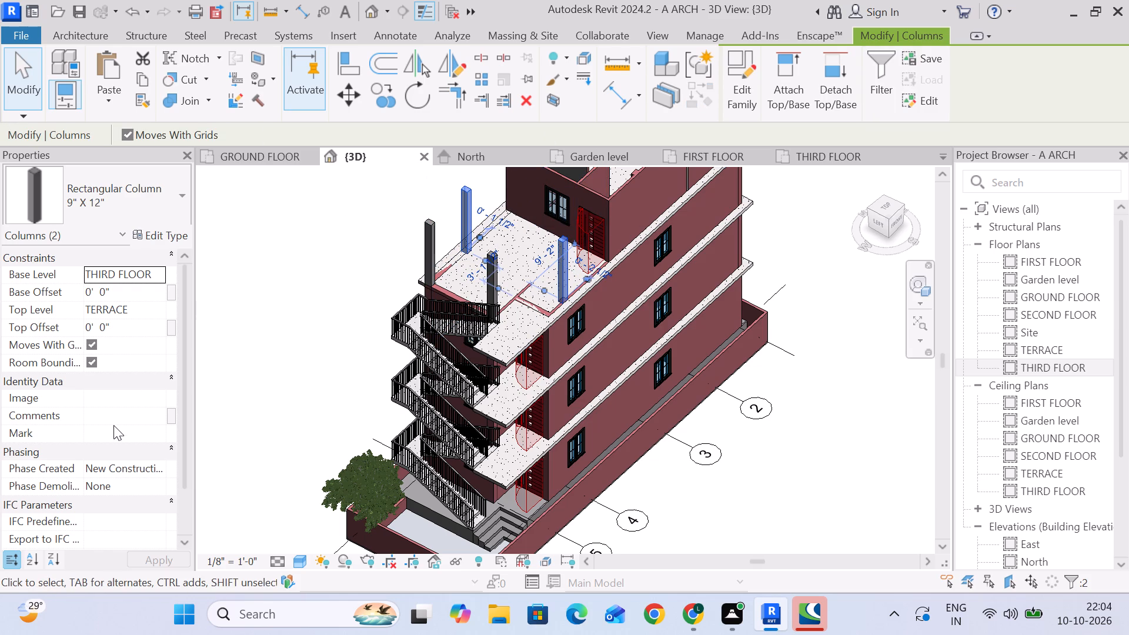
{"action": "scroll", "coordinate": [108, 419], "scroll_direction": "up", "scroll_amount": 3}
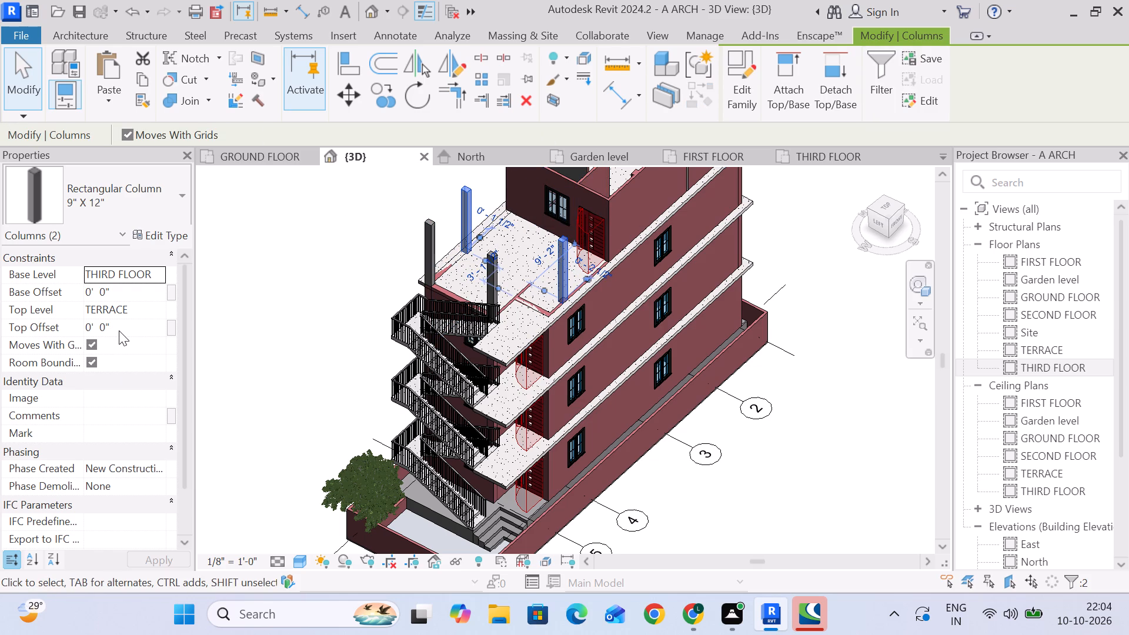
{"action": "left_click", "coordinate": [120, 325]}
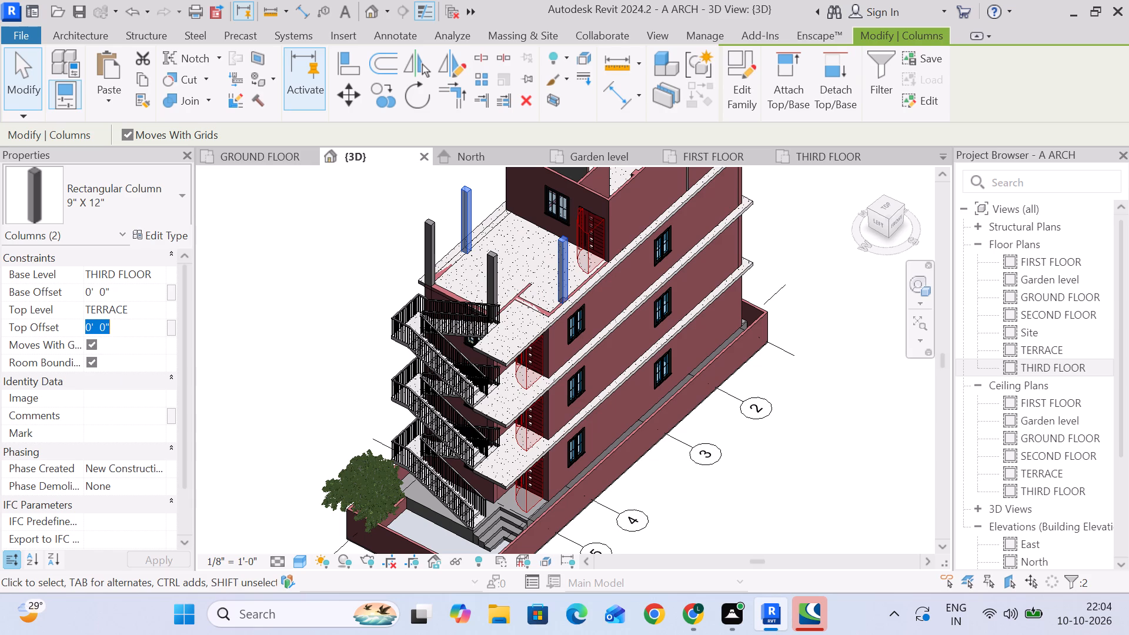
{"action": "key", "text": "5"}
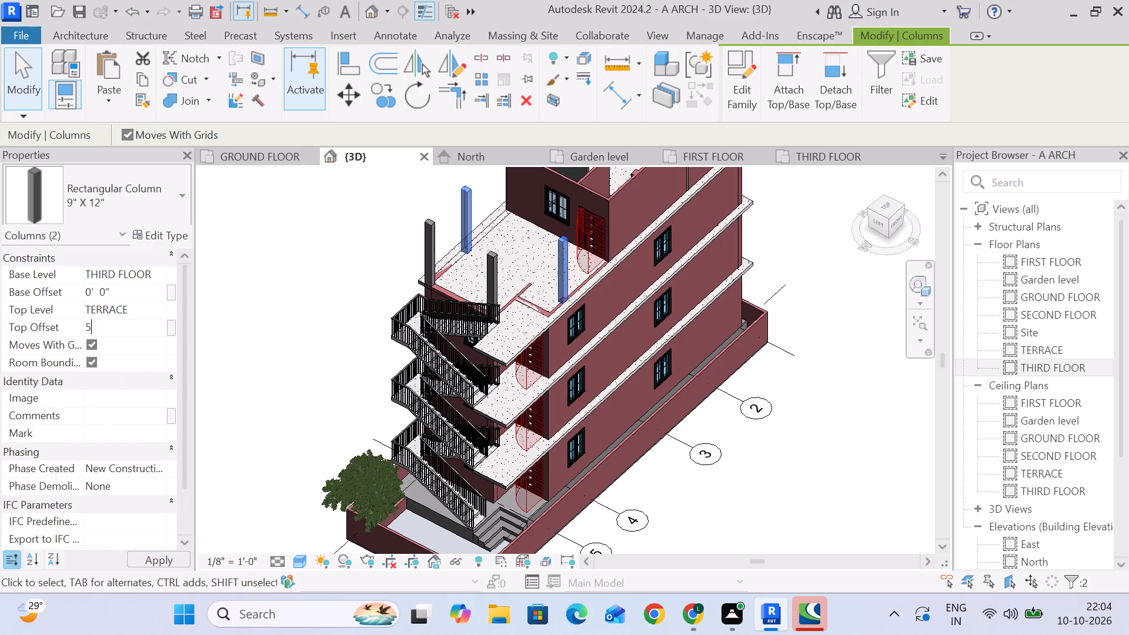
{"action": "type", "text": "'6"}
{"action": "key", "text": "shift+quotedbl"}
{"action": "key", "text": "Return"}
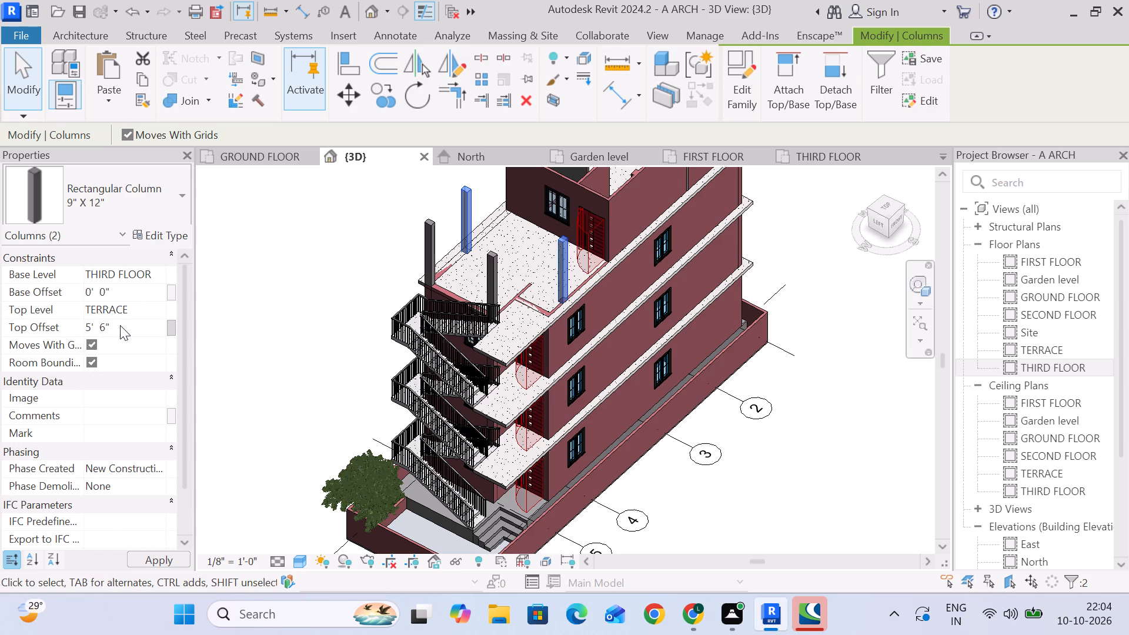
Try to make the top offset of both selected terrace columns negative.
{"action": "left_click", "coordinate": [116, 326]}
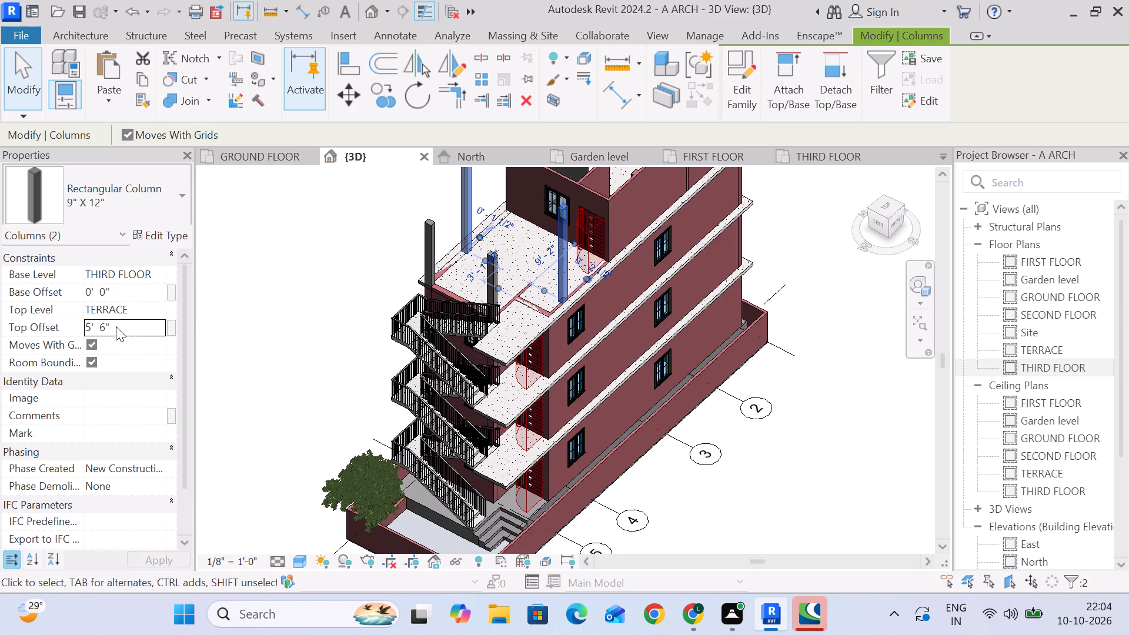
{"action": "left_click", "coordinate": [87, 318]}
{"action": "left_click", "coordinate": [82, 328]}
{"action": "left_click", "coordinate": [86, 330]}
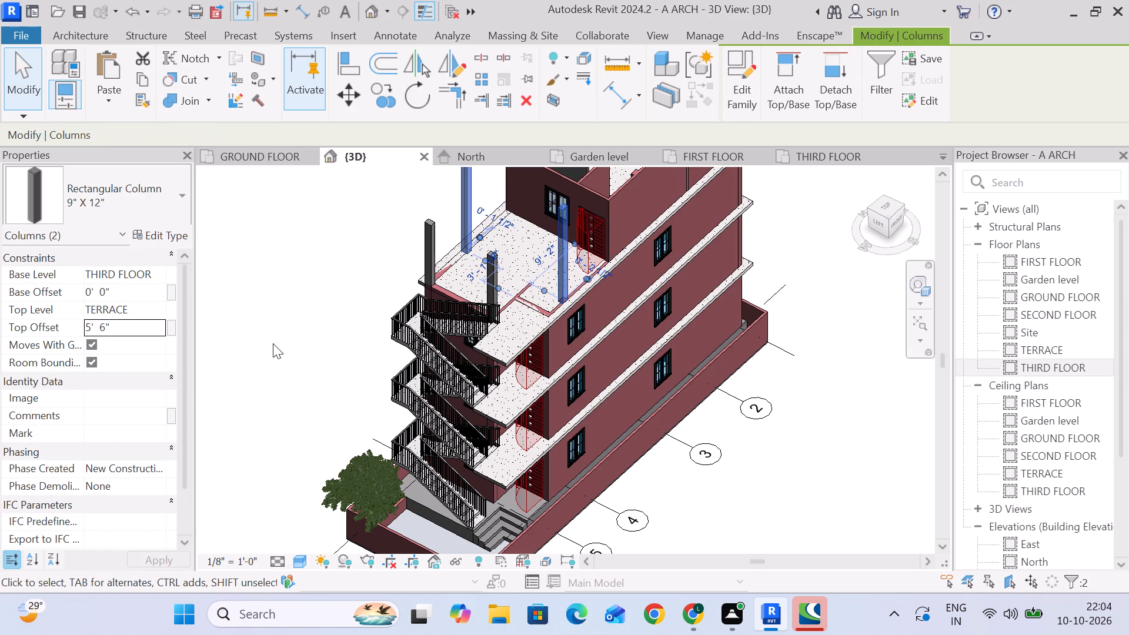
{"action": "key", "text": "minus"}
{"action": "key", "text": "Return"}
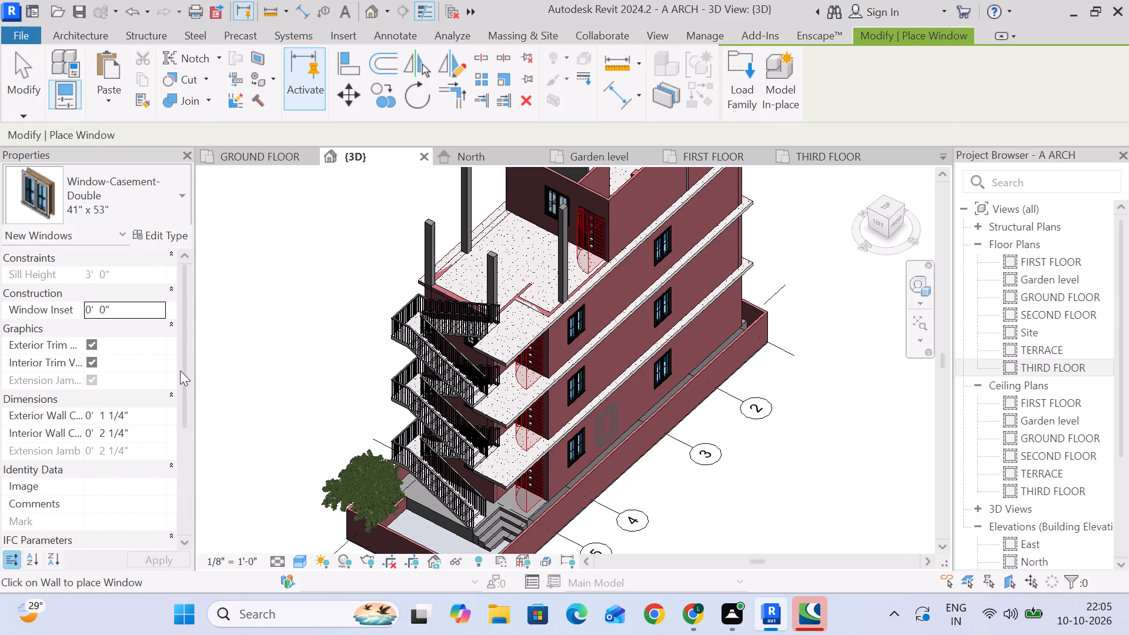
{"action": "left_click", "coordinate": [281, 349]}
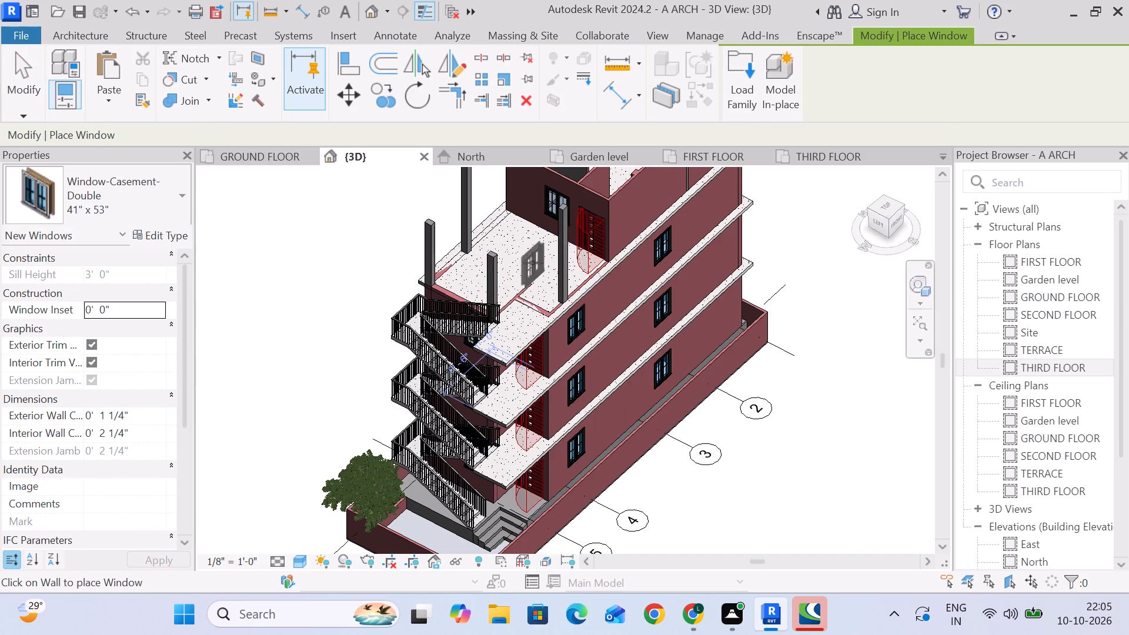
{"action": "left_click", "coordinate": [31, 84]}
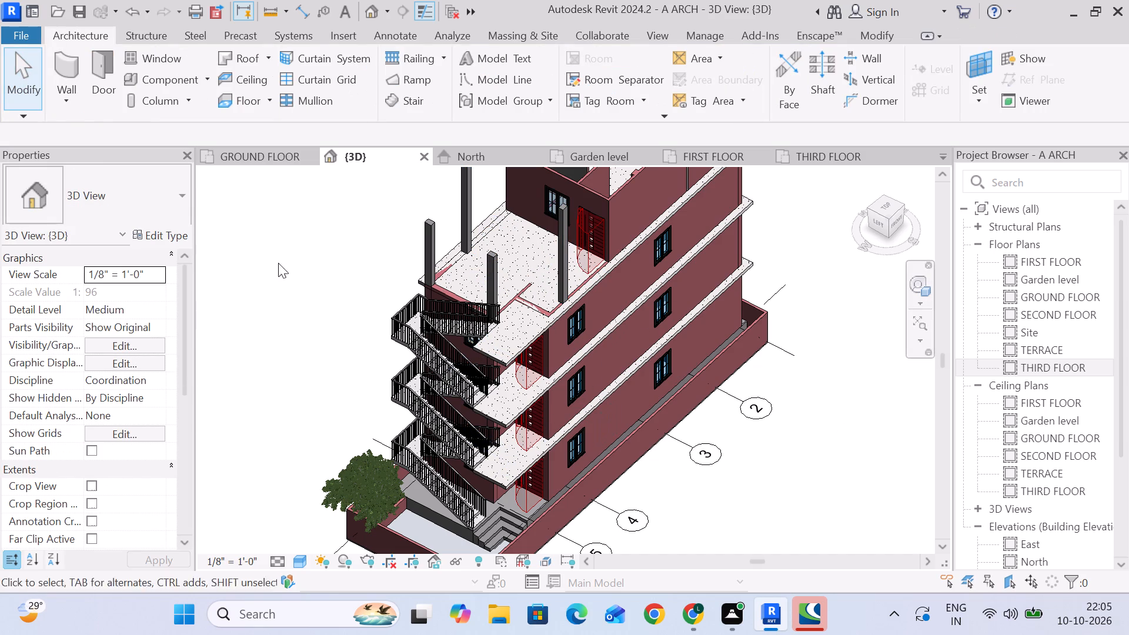
Set the top offset of the THIRD FLOOR terrace column at grids 4 and B to -5'6".
{"action": "left_click", "coordinate": [562, 248]}
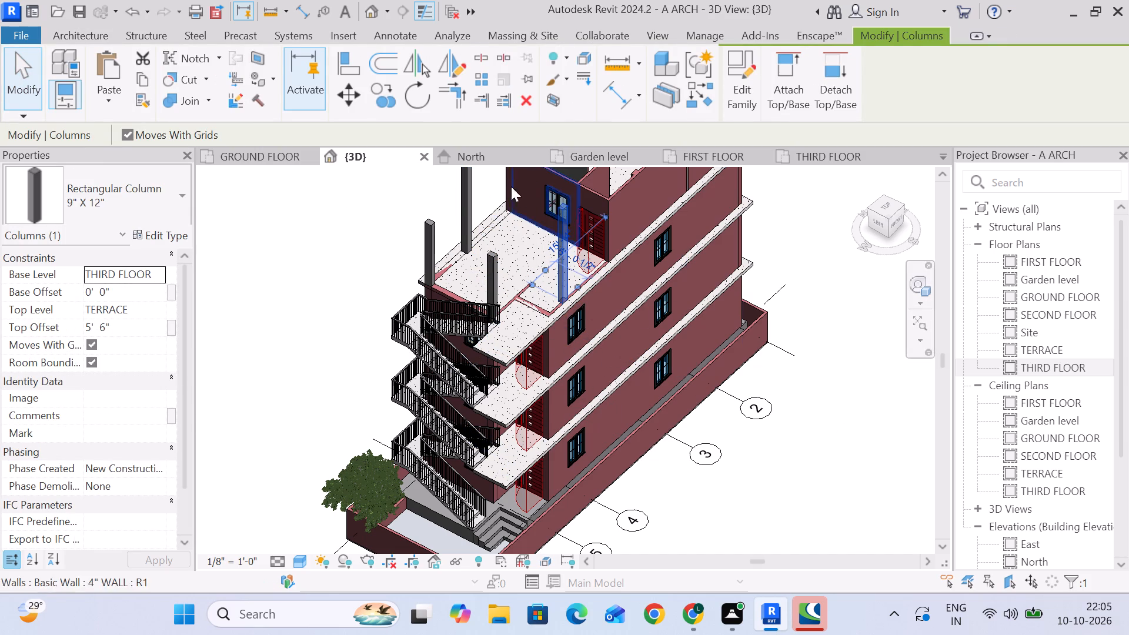
{"action": "left_click", "coordinate": [468, 199], "text": "ctrl"}
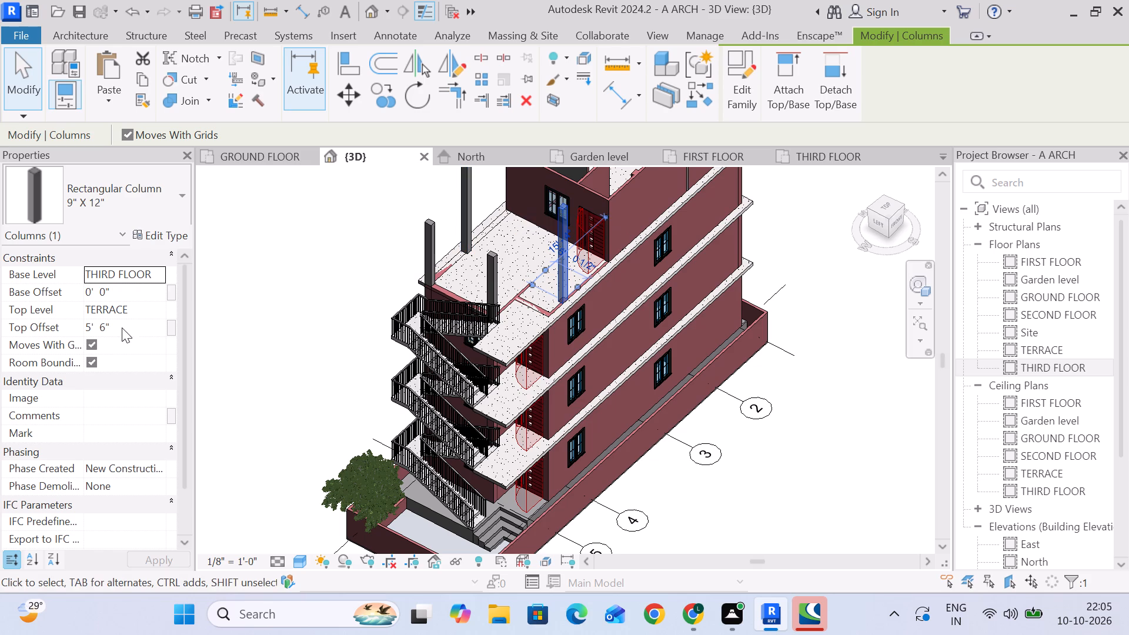
{"action": "left_click", "coordinate": [121, 327]}
{"action": "left_click", "coordinate": [84, 323]}
{"action": "left_click", "coordinate": [86, 325]}
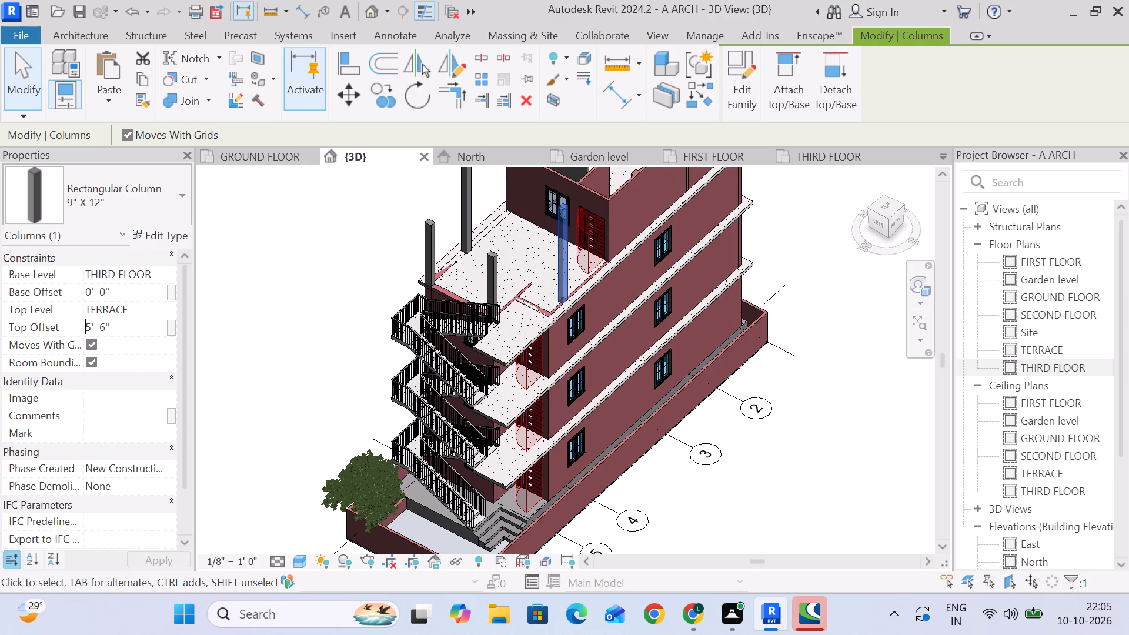
{"action": "key", "text": "minus"}
{"action": "key", "text": "Return"}
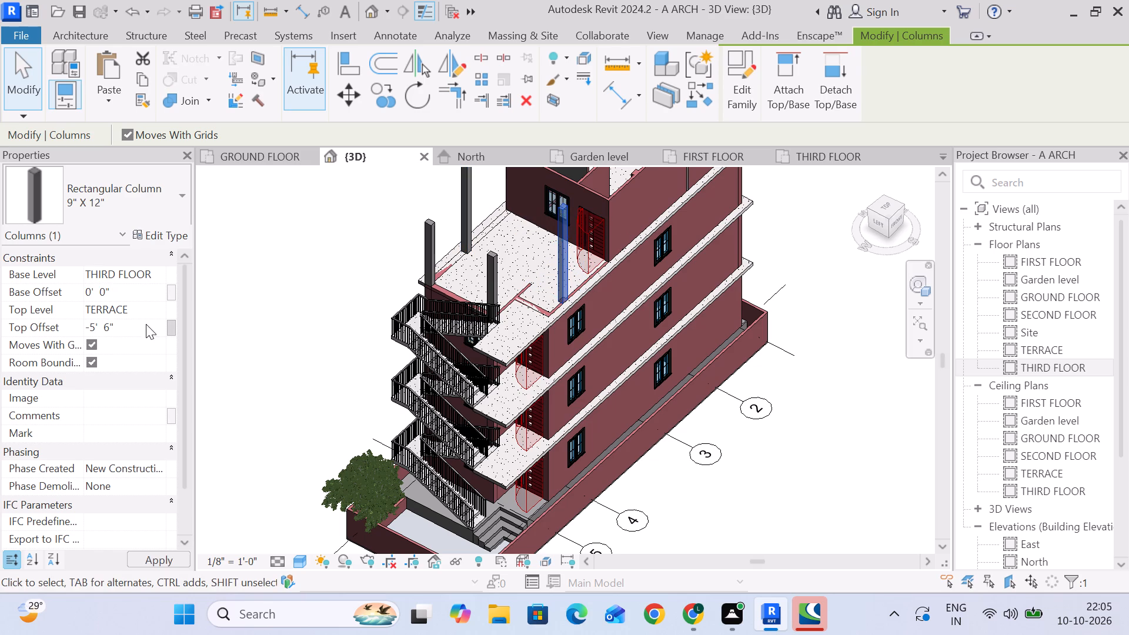
Set the top offset of the THIRD FLOOR terrace column at grids 4 and A to -5'6".
{"action": "left_click", "coordinate": [466, 212]}
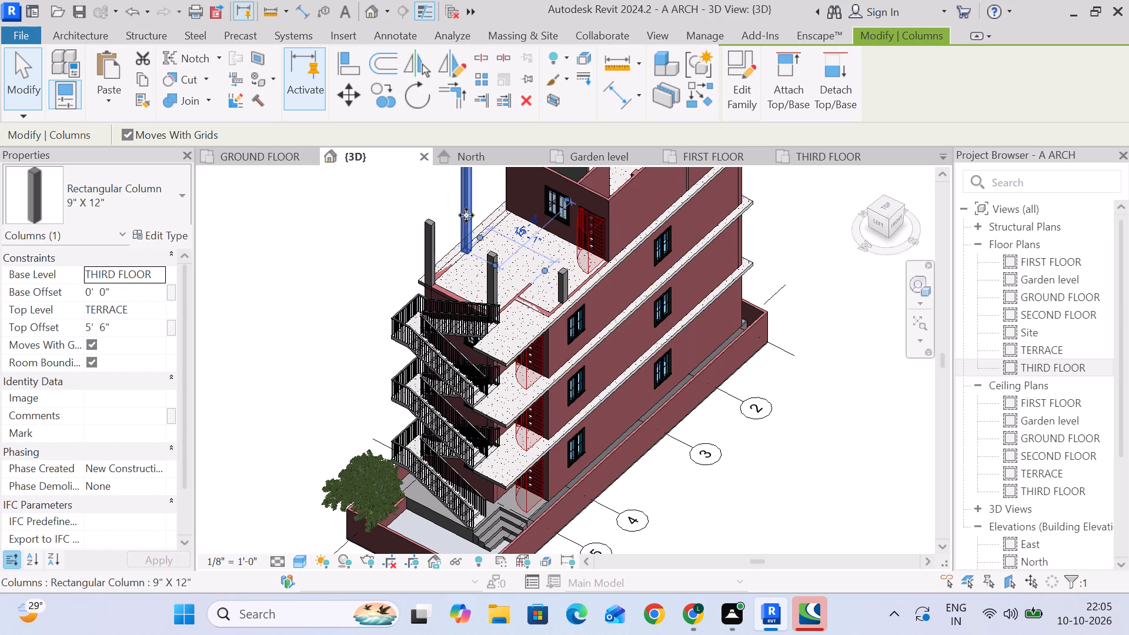
{"action": "left_click", "coordinate": [85, 327]}
{"action": "left_click", "coordinate": [86, 327]}
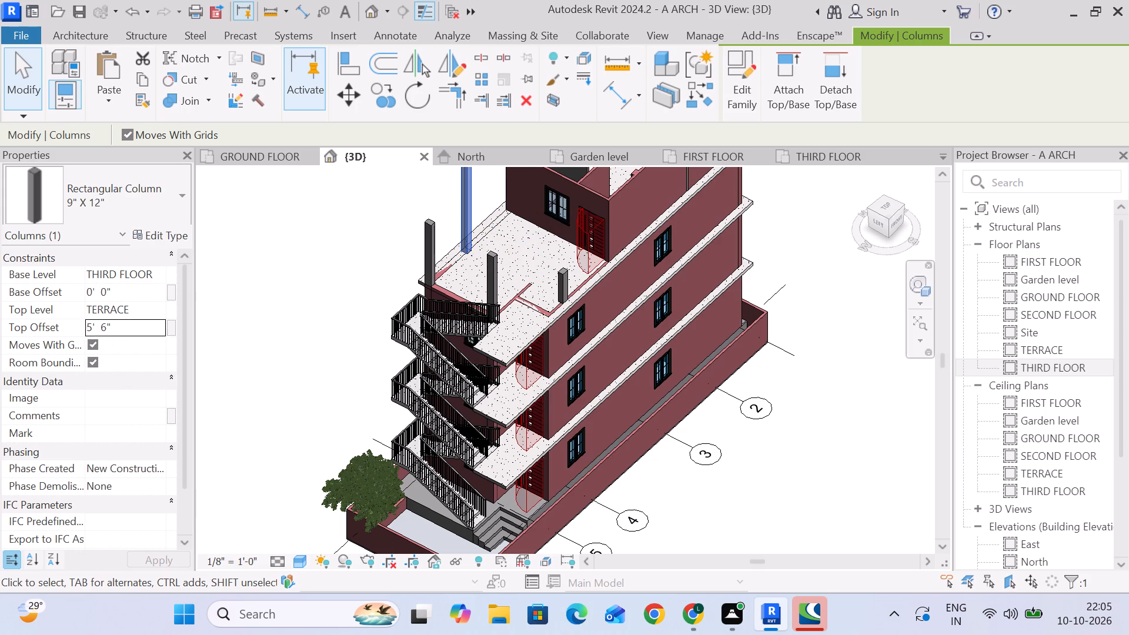
{"action": "key", "text": "minus"}
{"action": "key", "text": "Return"}
{"action": "left_click", "coordinate": [809, 452]}
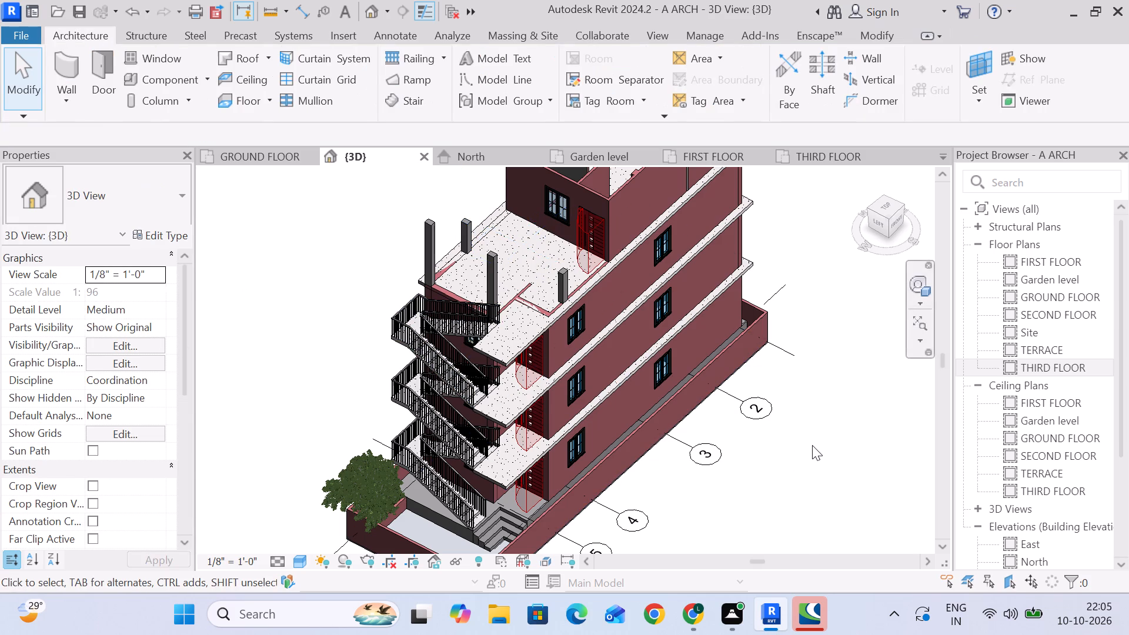
Save the project from the THIRD FLOOR plan while starting a new wall.
{"action": "middle_click_drag", "start_coordinate": [810, 445], "coordinate": [711, 489]}
{"action": "scroll", "coordinate": [717, 485], "scroll_direction": "down", "scroll_amount": 3}
{"action": "middle_click_drag", "start_coordinate": [774, 490], "coordinate": [674, 433]}
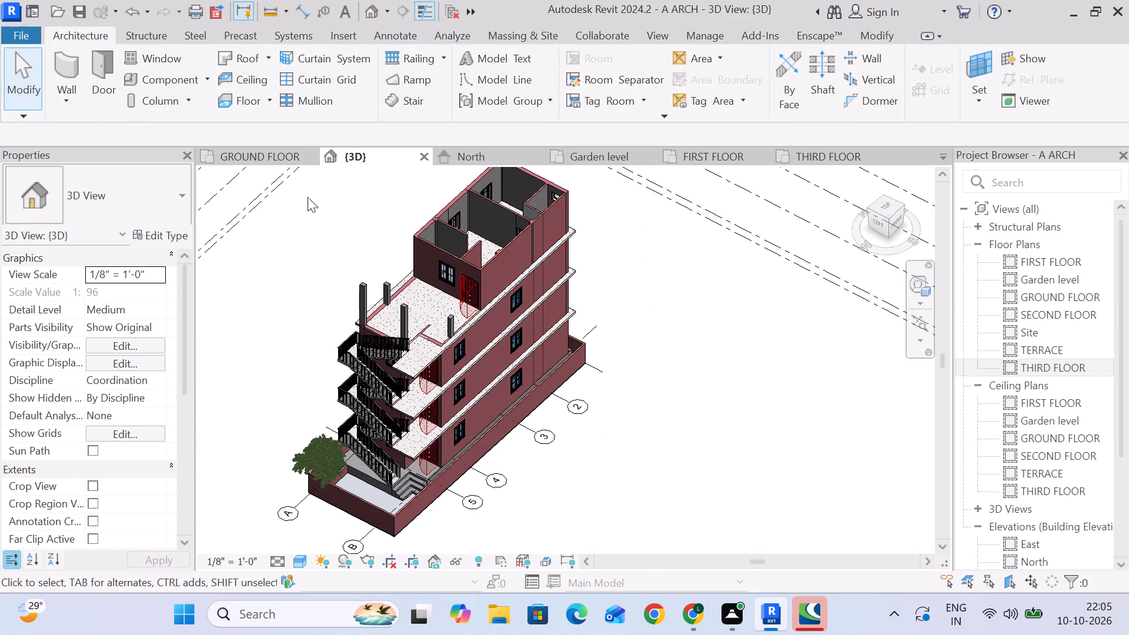
{"action": "left_click", "coordinate": [818, 153]}
{"action": "scroll", "coordinate": [624, 330], "scroll_direction": "down", "scroll_amount": 4}
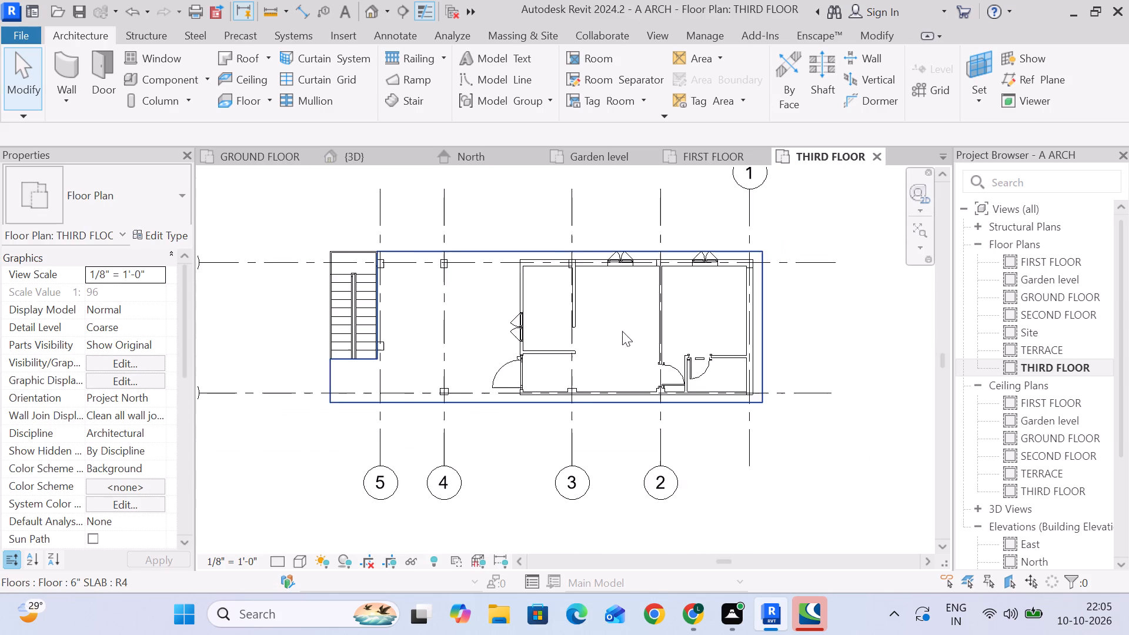
{"action": "middle_click_drag", "start_coordinate": [590, 327], "coordinate": [652, 323]}
{"action": "left_click", "coordinate": [59, 96]}
{"action": "left_click_drag", "start_coordinate": [72, 127], "coordinate": [78, 132]}
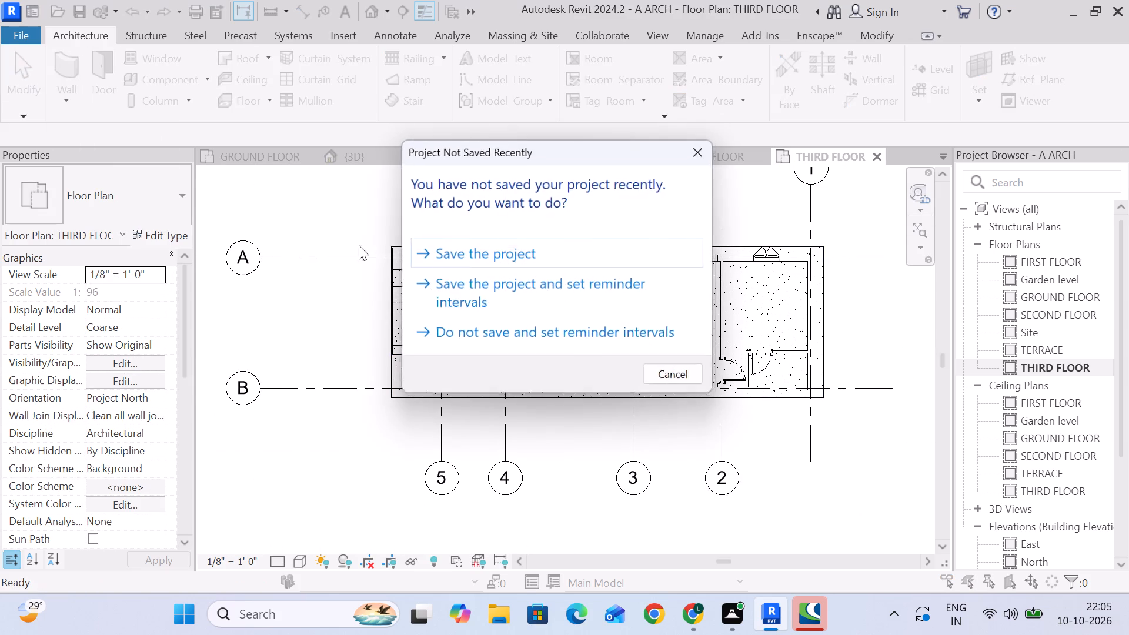
{"action": "left_click_drag", "start_coordinate": [577, 259], "coordinate": [583, 260]}
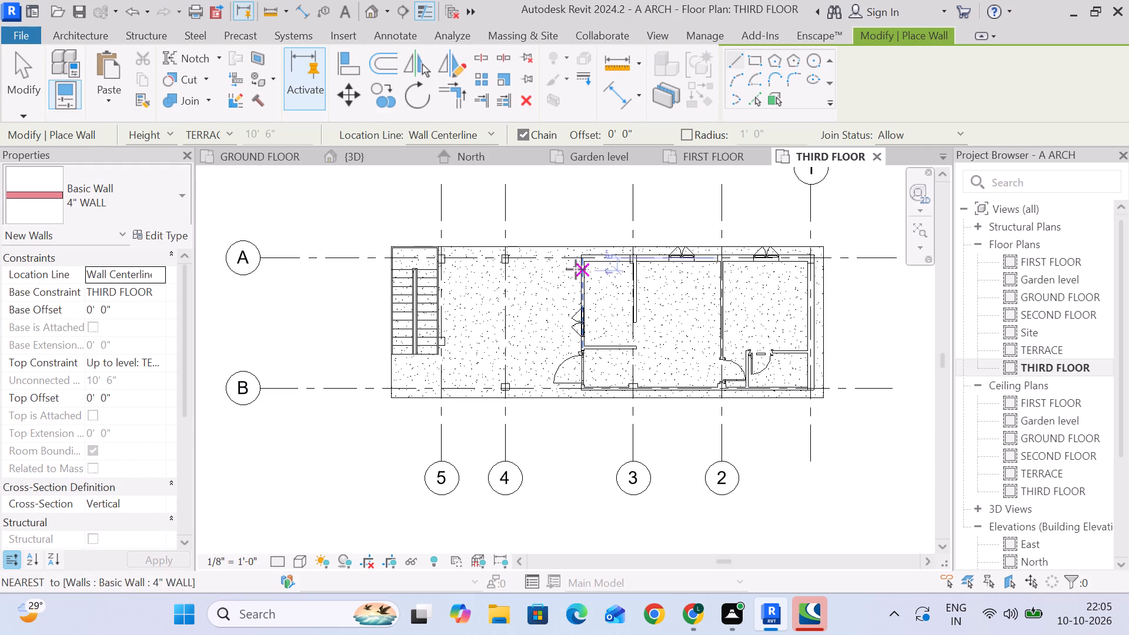
Draw a 4" wall with location line Finish Face: Exterior along grid A, from the room's outer corner to the grid 5 column.
{"action": "scroll", "coordinate": [576, 269], "scroll_direction": "up", "scroll_amount": 3}
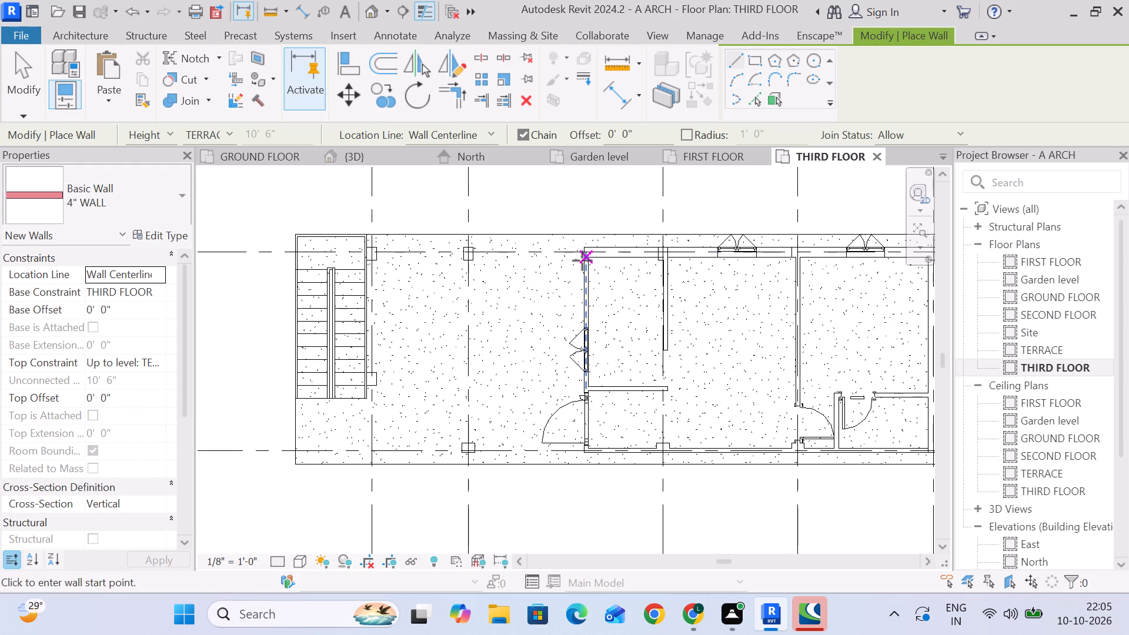
{"action": "scroll", "coordinate": [579, 249], "scroll_direction": "up", "scroll_amount": 10}
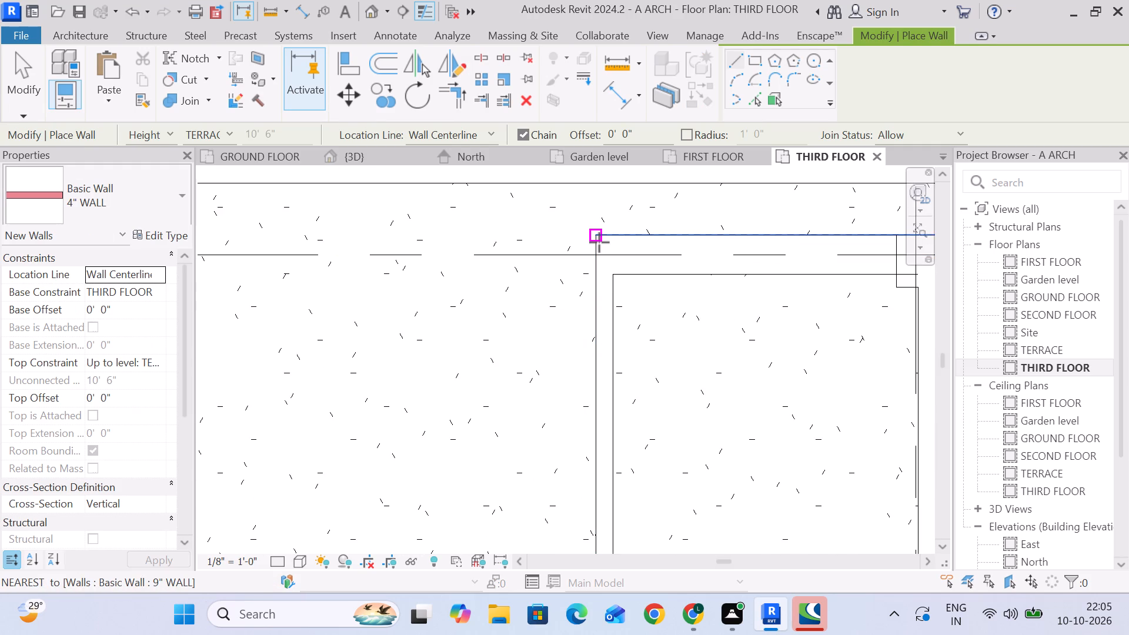
{"action": "left_click", "coordinate": [476, 132]}
{"action": "left_click", "coordinate": [476, 182]}
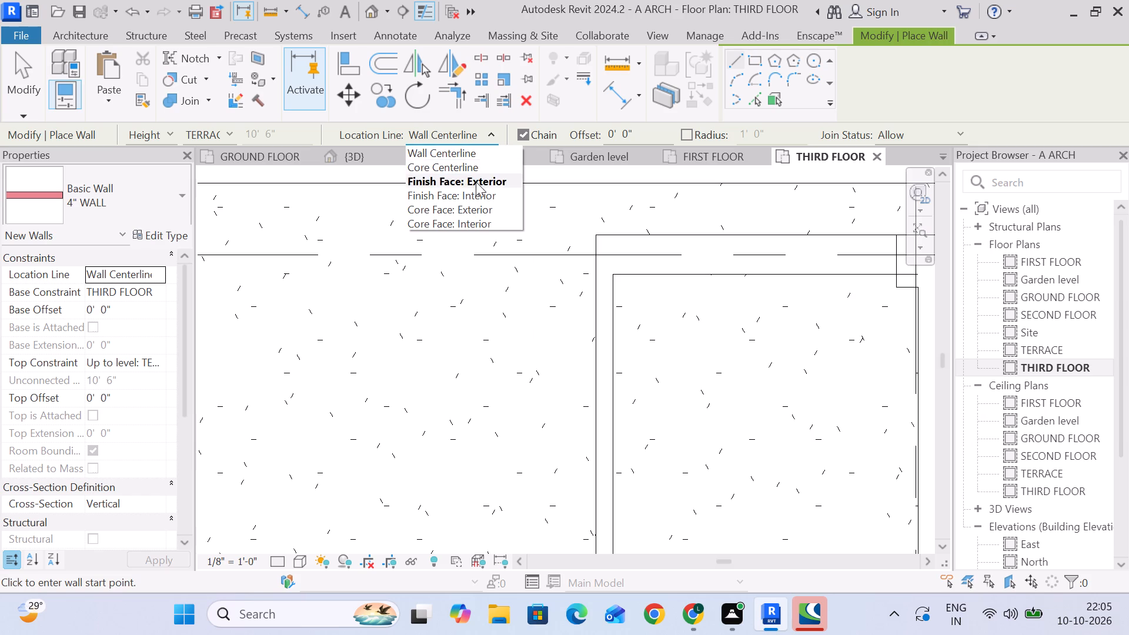
{"action": "left_click", "coordinate": [594, 235]}
{"action": "key", "text": "space"}
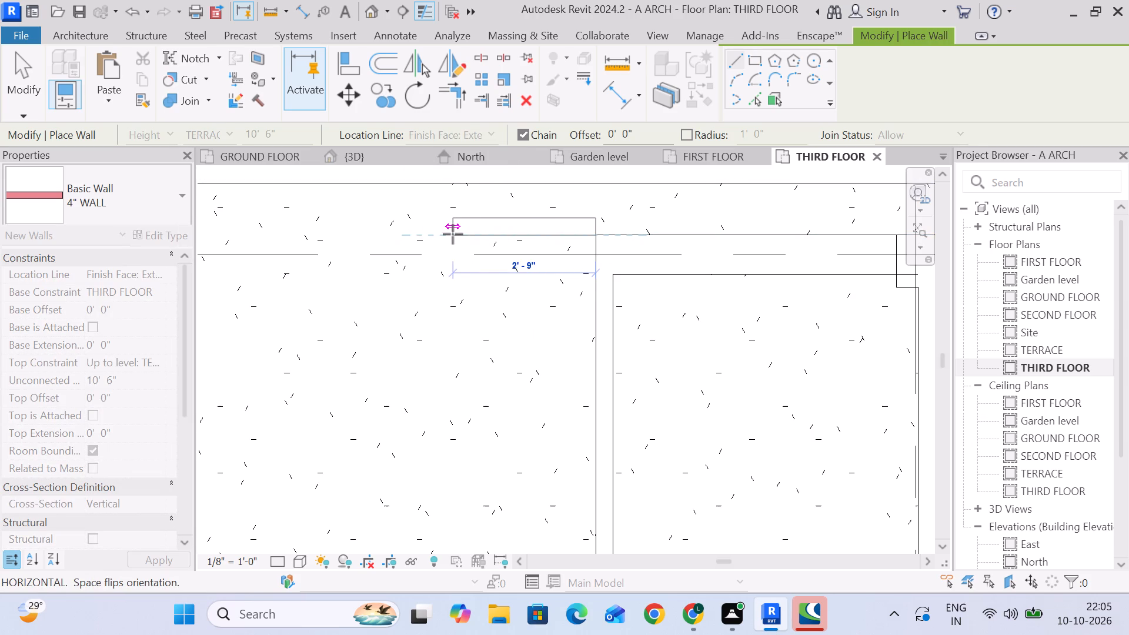
{"action": "scroll", "coordinate": [379, 232], "scroll_direction": "down", "scroll_amount": 4}
{"action": "middle_click_drag", "start_coordinate": [379, 236], "coordinate": [573, 258]}
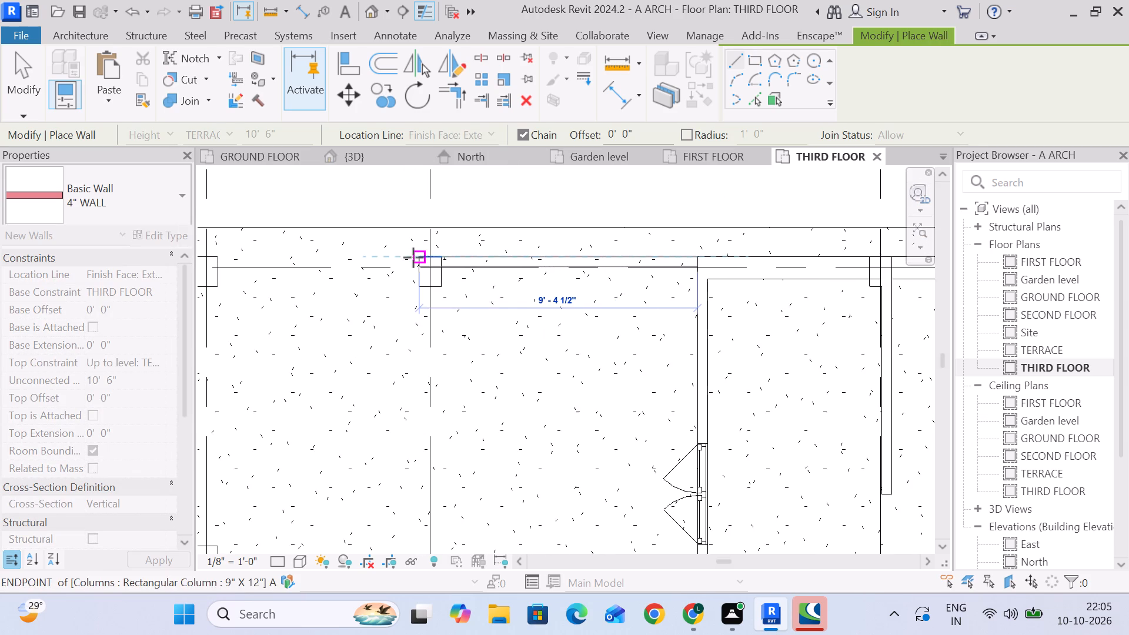
{"action": "middle_click_drag", "start_coordinate": [413, 258], "coordinate": [591, 258]}
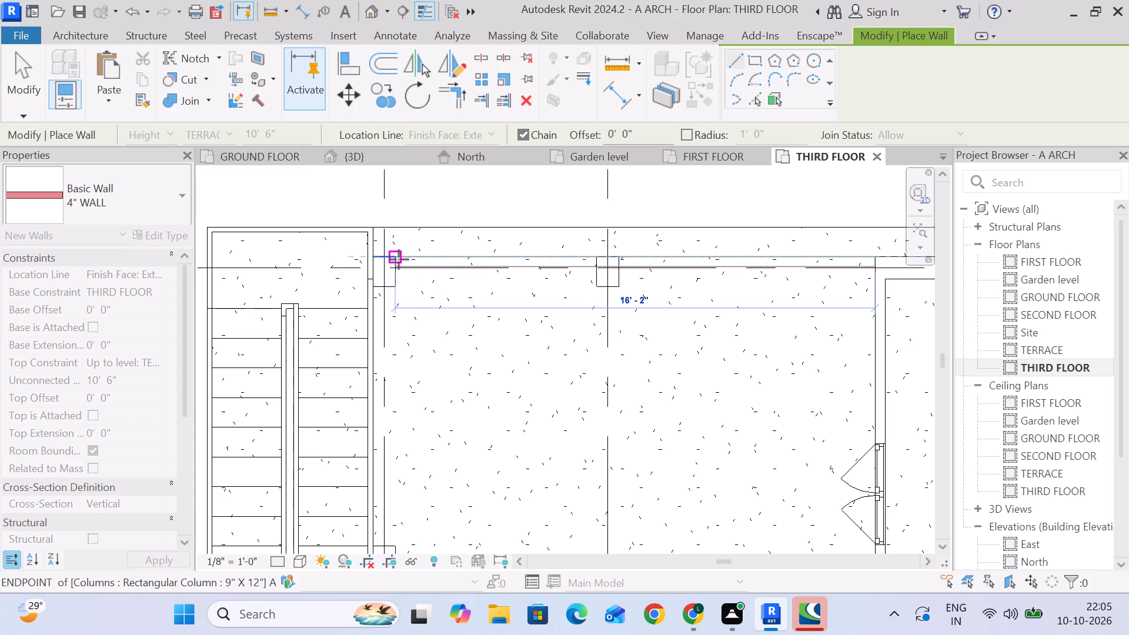
{"action": "left_click", "coordinate": [377, 258]}
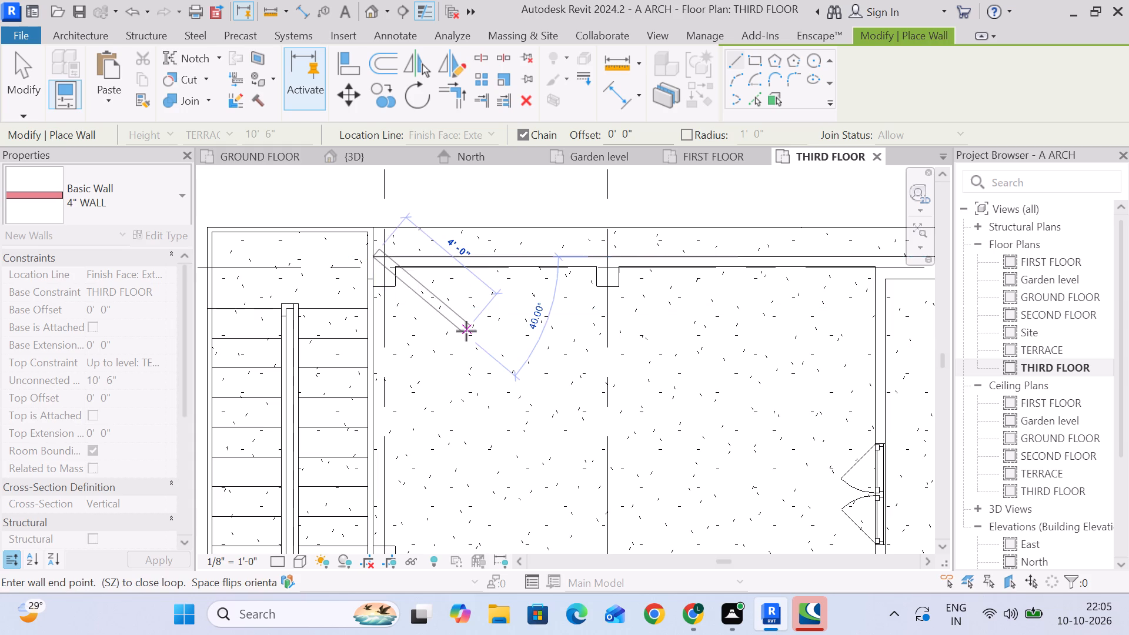
{"action": "scroll", "coordinate": [466, 331], "scroll_direction": "down", "scroll_amount": 4}
{"action": "key", "text": "Escape"}
Draw a 4" wall about 22'-4" long along grid B, from the room's outer corner past column 4 towards the slab edge beyond grid 5.
{"action": "middle_click_drag", "start_coordinate": [506, 382], "coordinate": [503, 369]}
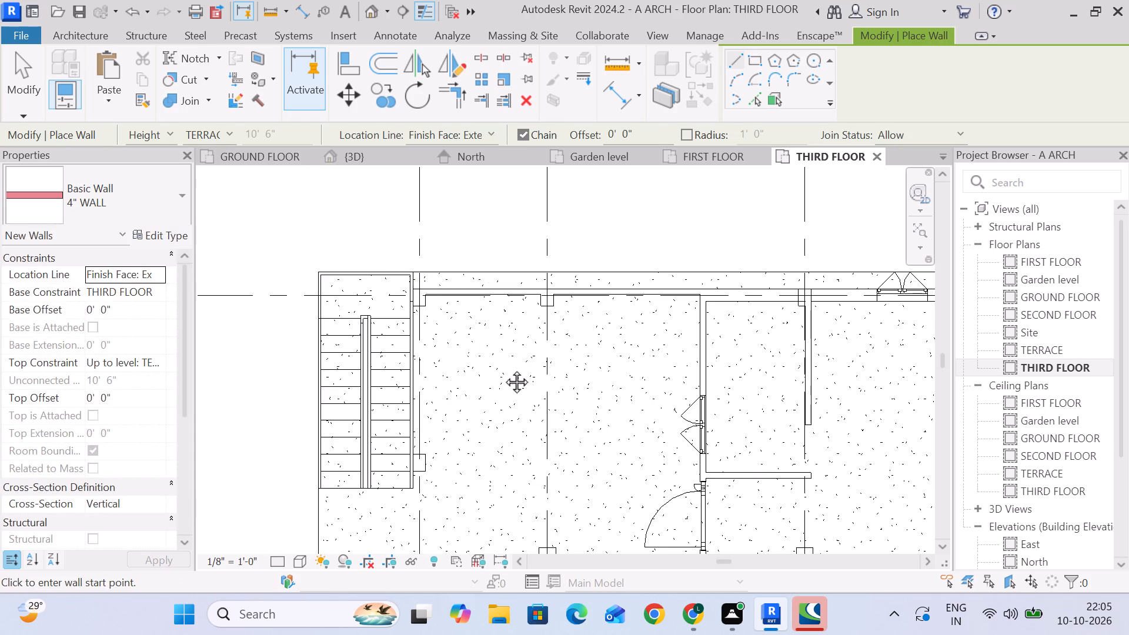
{"action": "middle_click_drag", "start_coordinate": [503, 369], "coordinate": [493, 258]}
{"action": "middle_click_drag", "start_coordinate": [584, 395], "coordinate": [557, 334]}
{"action": "scroll", "coordinate": [647, 389], "scroll_direction": "up", "scroll_amount": 10}
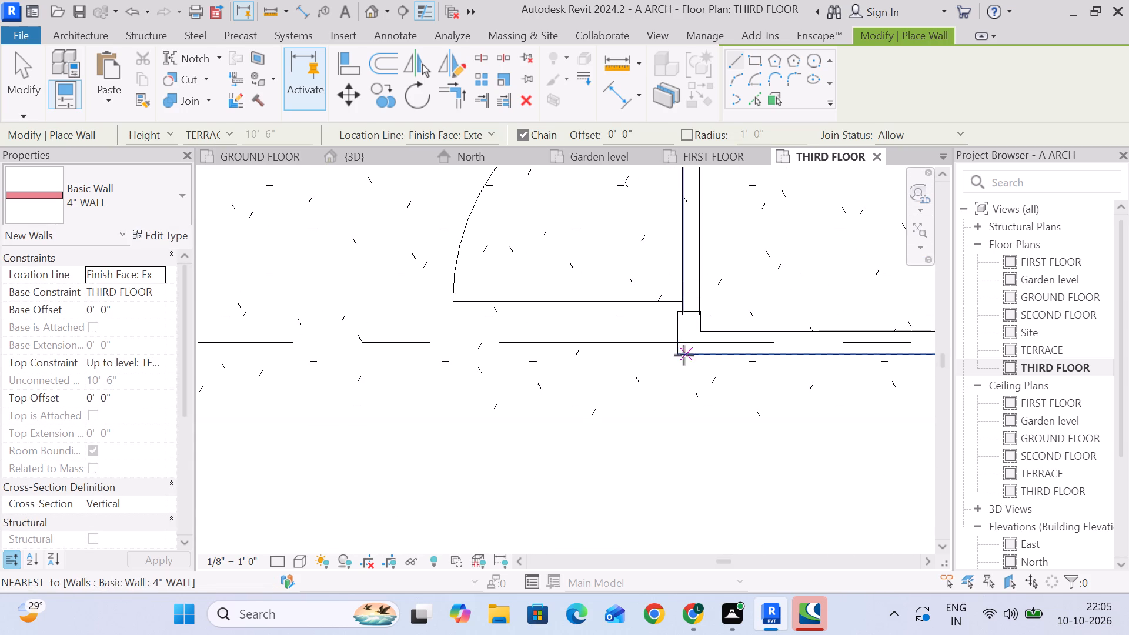
{"action": "left_click", "coordinate": [682, 355]}
{"action": "key", "text": "space"}
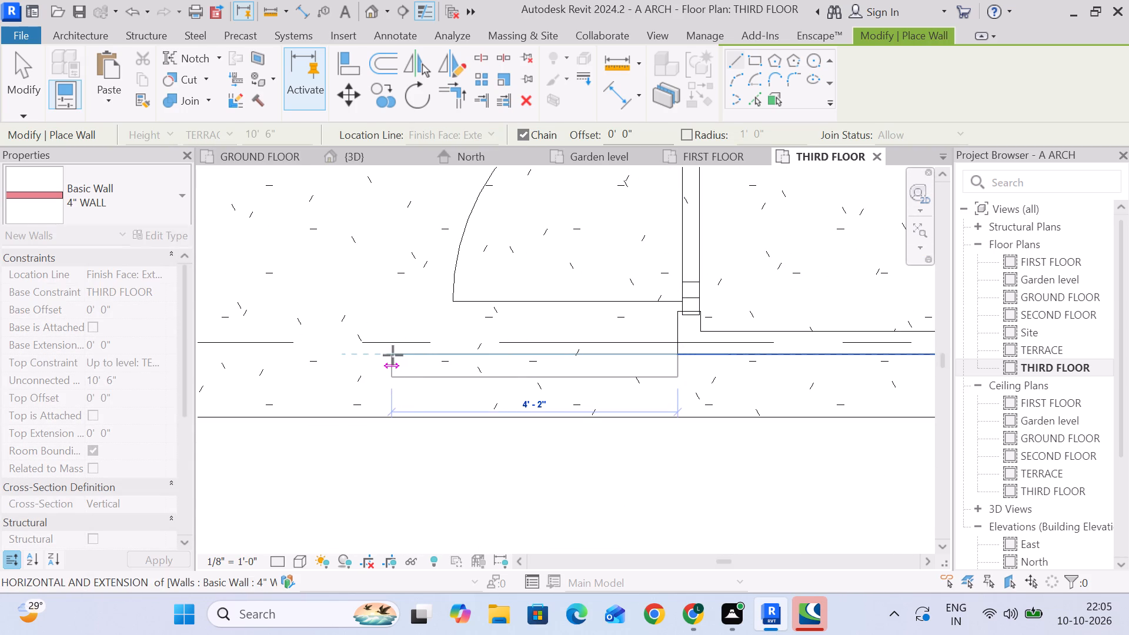
{"action": "key", "text": "space"}
{"action": "scroll", "coordinate": [393, 355], "scroll_direction": "down", "scroll_amount": 4}
{"action": "middle_click_drag", "start_coordinate": [393, 356], "coordinate": [690, 336]}
{"action": "scroll", "coordinate": [356, 335], "scroll_direction": "down", "scroll_amount": 1}
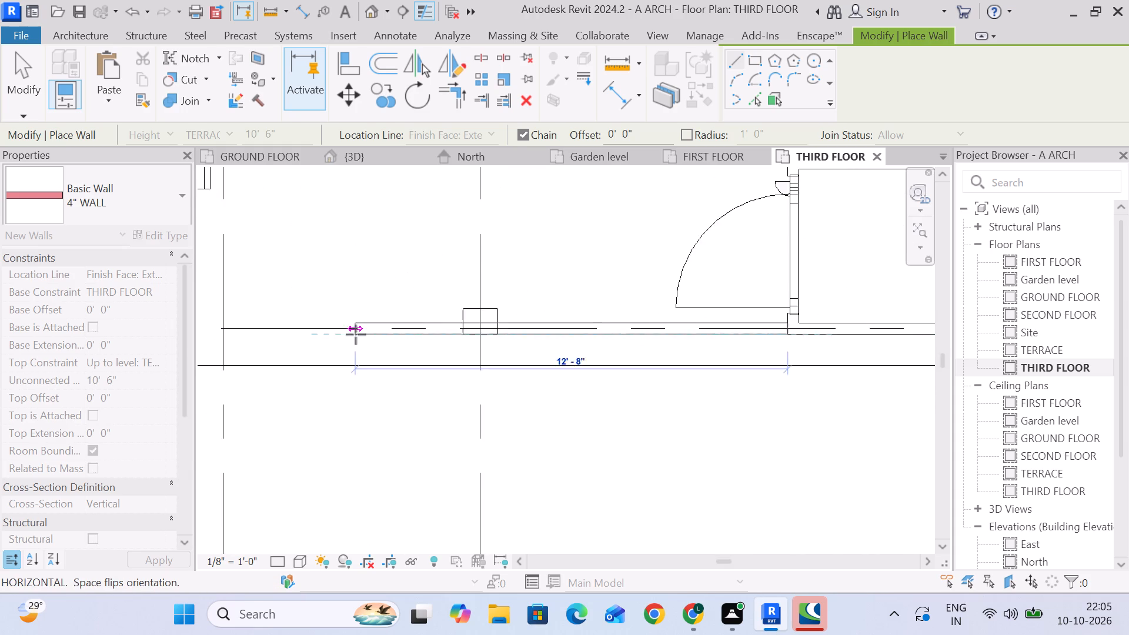
{"action": "middle_click_drag", "start_coordinate": [372, 336], "coordinate": [801, 336]}
{"action": "scroll", "coordinate": [667, 335], "scroll_direction": "up", "scroll_amount": 4}
{"action": "scroll", "coordinate": [667, 335], "scroll_direction": "down", "scroll_amount": 1}
{"action": "middle_click_drag", "start_coordinate": [664, 335], "coordinate": [439, 386]}
{"action": "scroll", "coordinate": [443, 386], "scroll_direction": "down", "scroll_amount": 9}
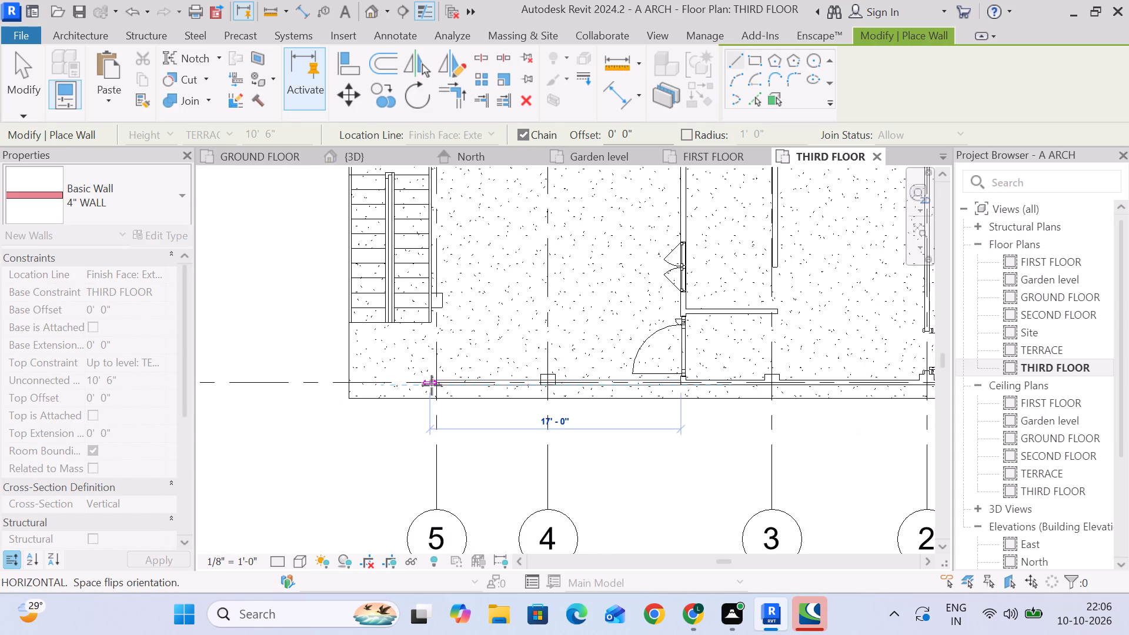
{"action": "scroll", "coordinate": [432, 385], "scroll_direction": "up", "scroll_amount": 2}
{"action": "middle_click", "coordinate": [438, 383]}
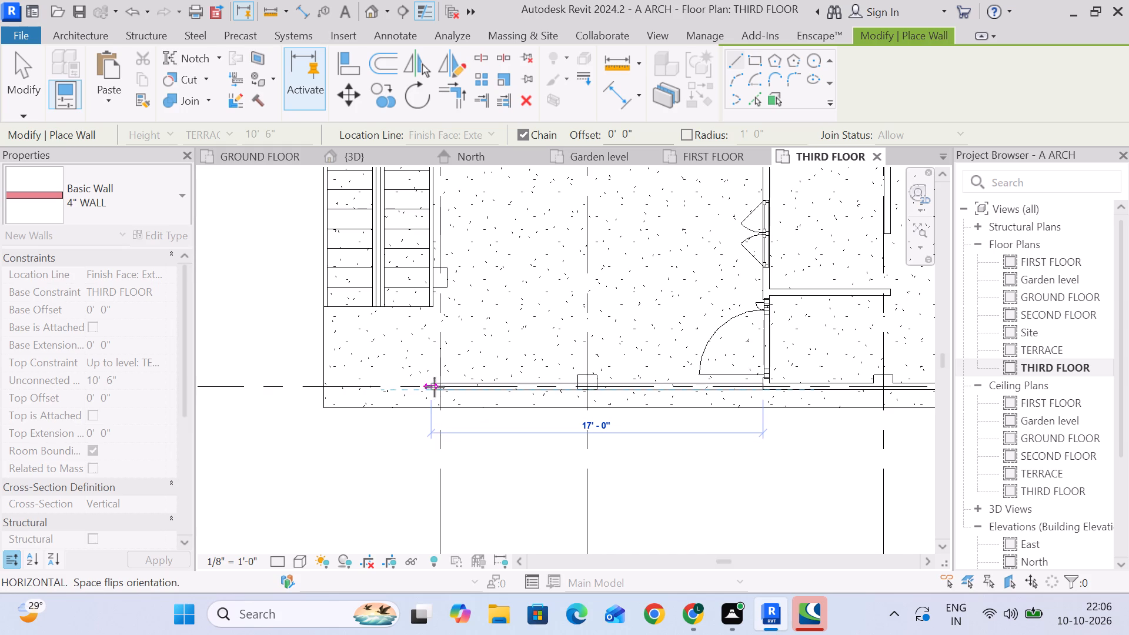
{"action": "scroll", "coordinate": [438, 386], "scroll_direction": "down", "scroll_amount": 1}
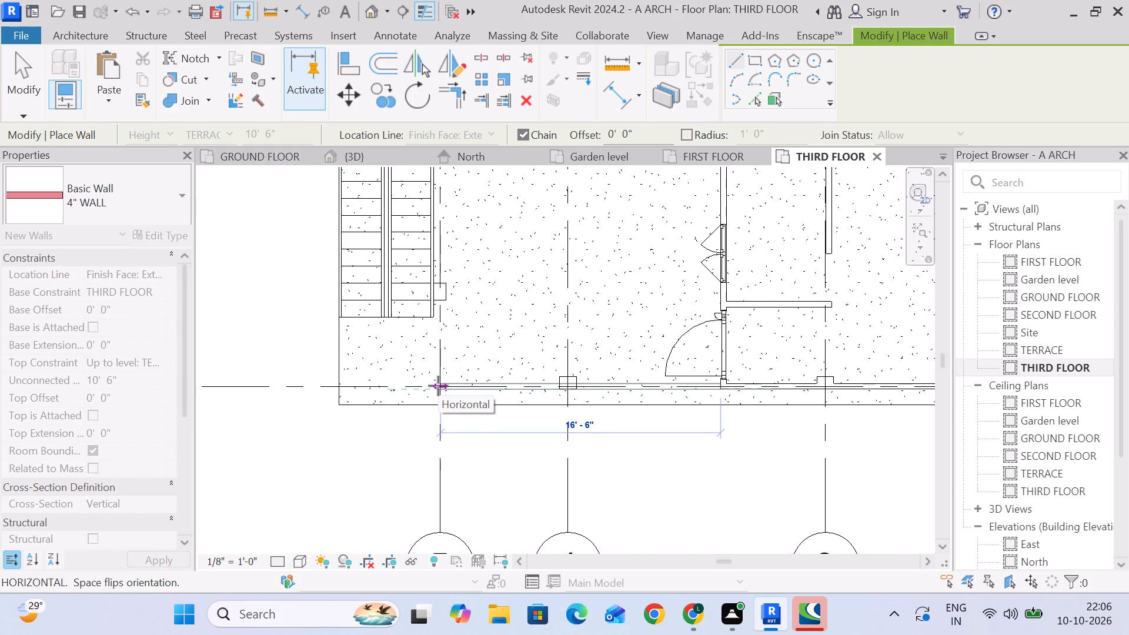
{"action": "scroll", "coordinate": [442, 386], "scroll_direction": "up", "scroll_amount": 4}
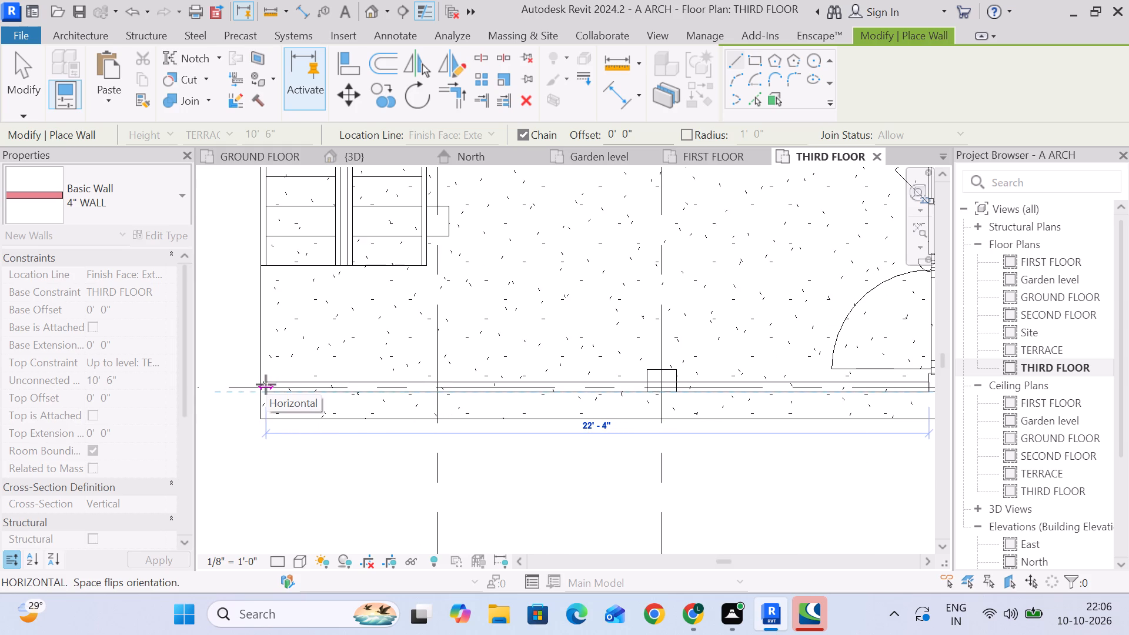
{"action": "scroll", "coordinate": [264, 385], "scroll_direction": "up", "scroll_amount": 4}
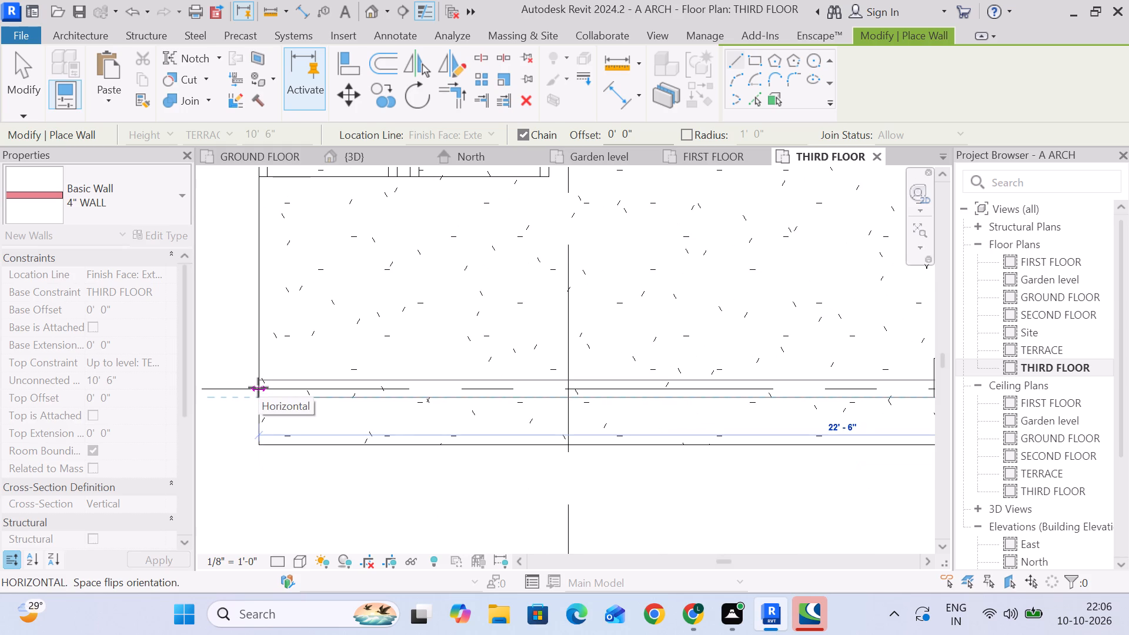
{"action": "scroll", "coordinate": [270, 387], "scroll_direction": "down", "scroll_amount": 3}
{"action": "middle_click_drag", "start_coordinate": [270, 387], "coordinate": [453, 429]}
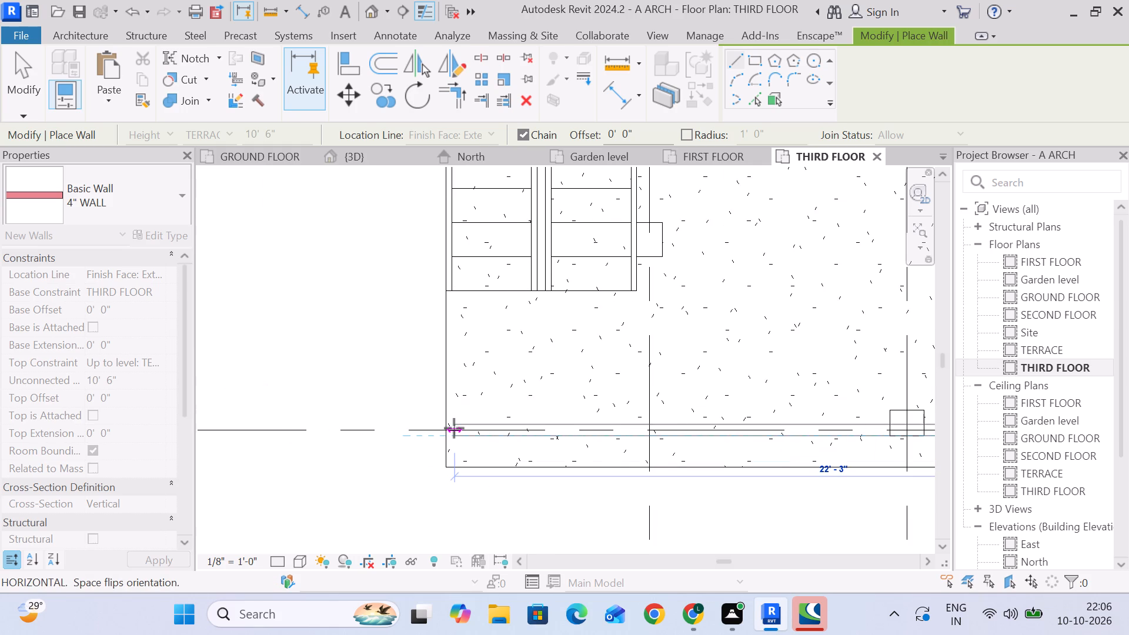
{"action": "scroll", "coordinate": [449, 427], "scroll_direction": "down", "scroll_amount": 3}
{"action": "middle_click_drag", "start_coordinate": [449, 427], "coordinate": [400, 407]}
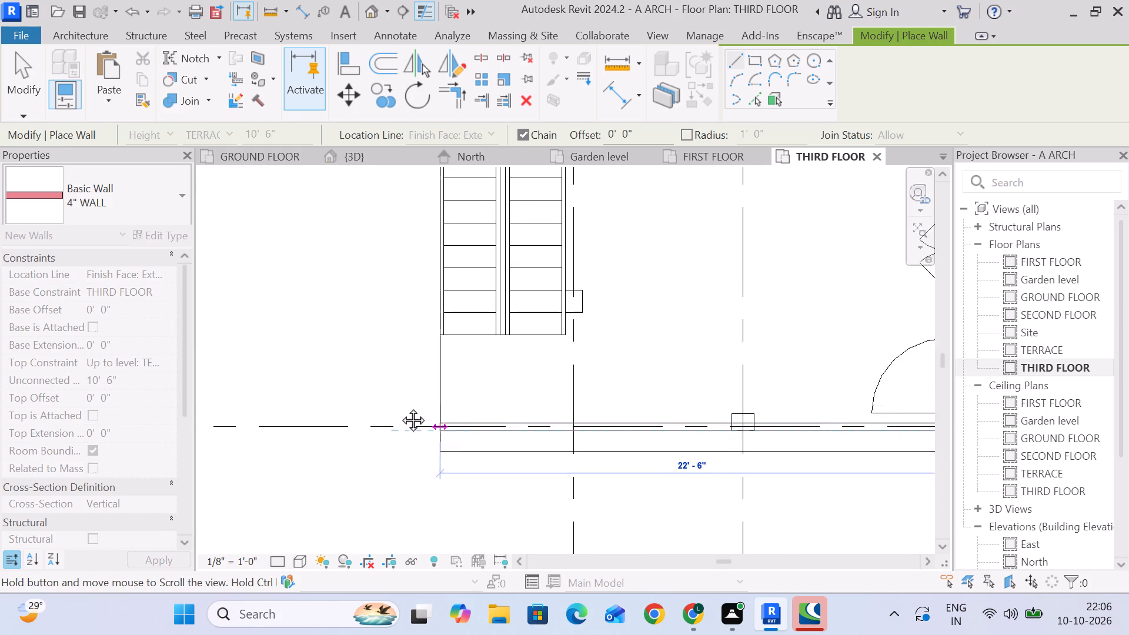
{"action": "middle_click_drag", "start_coordinate": [400, 407], "coordinate": [365, 401]}
{"action": "scroll", "coordinate": [365, 401], "scroll_direction": "down", "scroll_amount": 5}
{"action": "middle_click_drag", "start_coordinate": [365, 401], "coordinate": [369, 416]}
{"action": "scroll", "coordinate": [369, 417], "scroll_direction": "up", "scroll_amount": 8}
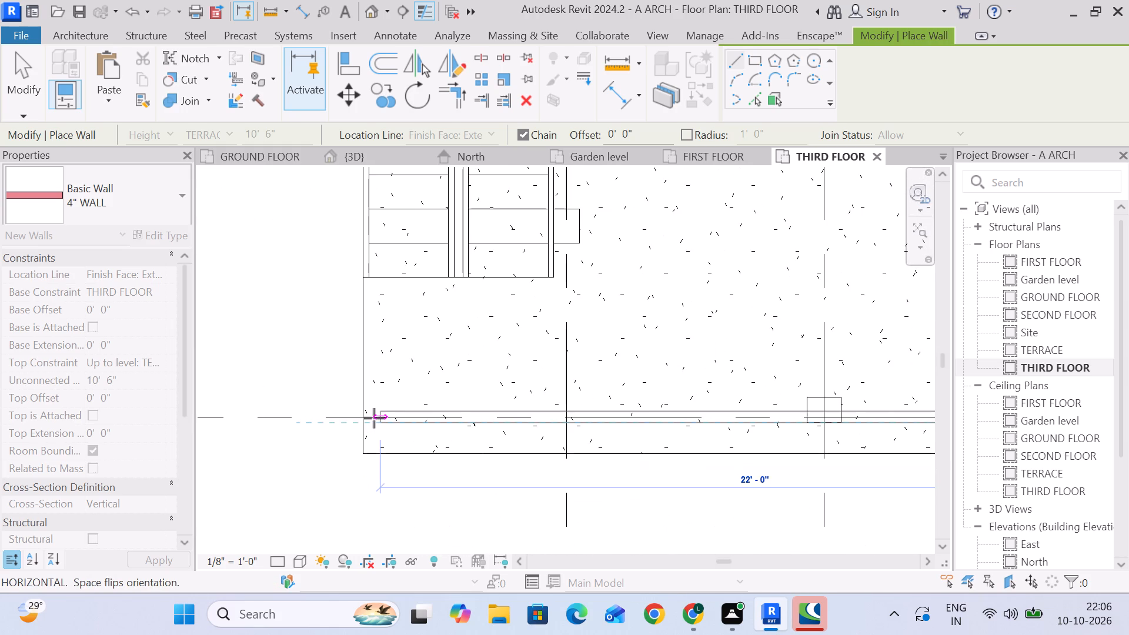
{"action": "scroll", "coordinate": [368, 419], "scroll_direction": "up", "scroll_amount": 4}
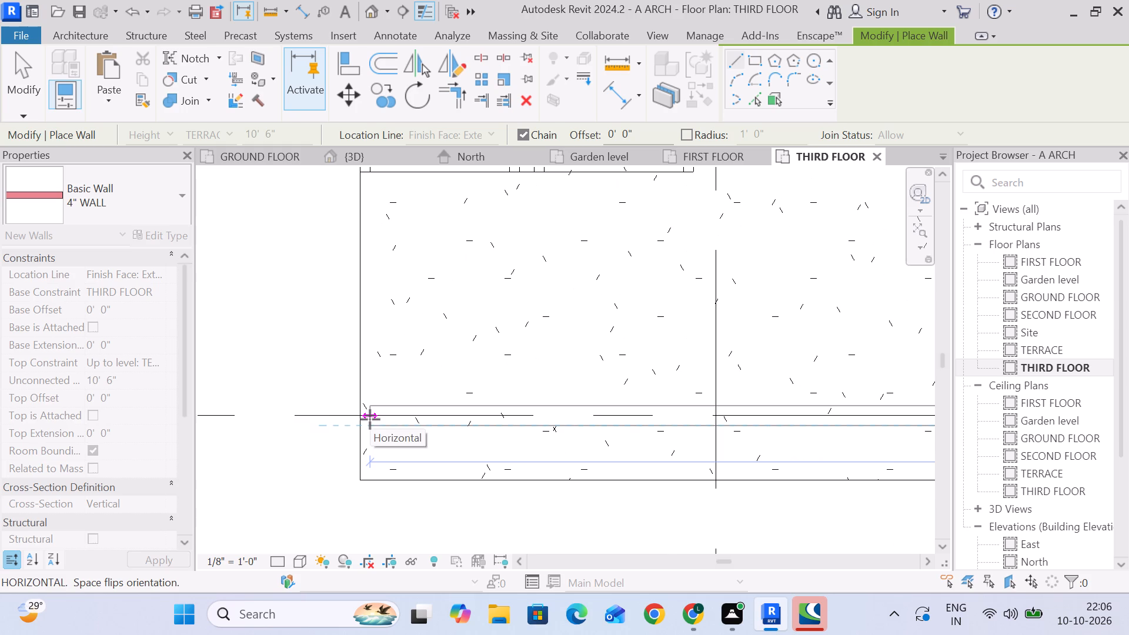
{"action": "left_click", "coordinate": [368, 418]}
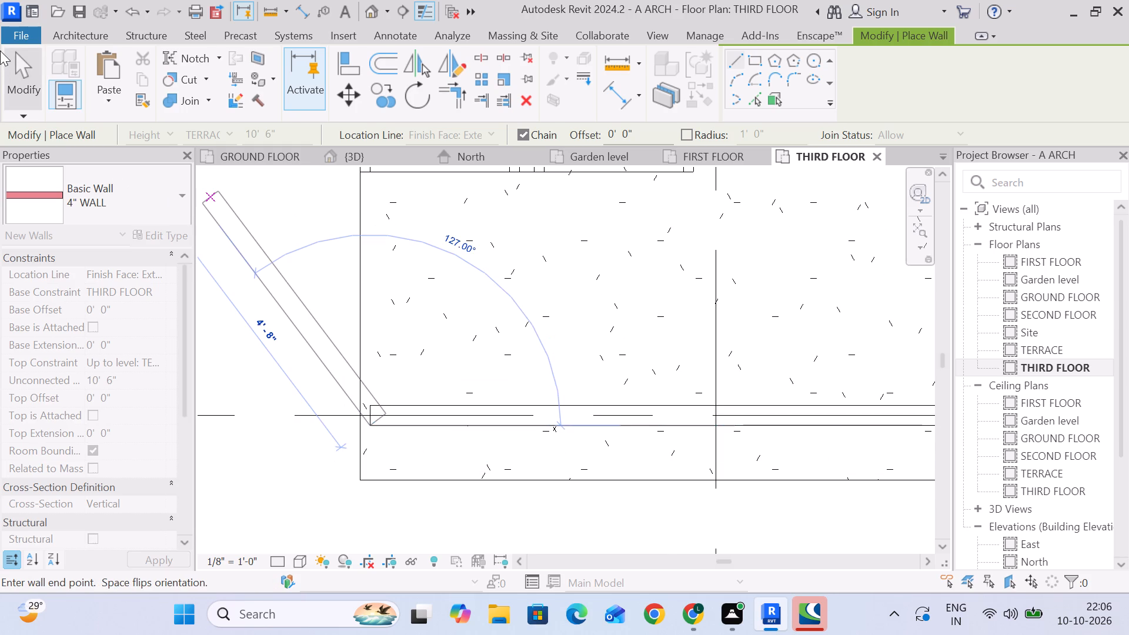
{"action": "left_click", "coordinate": [28, 65]}
Extend the free end of the grid B terrace wall to the slab edge.
{"action": "left_click", "coordinate": [396, 407]}
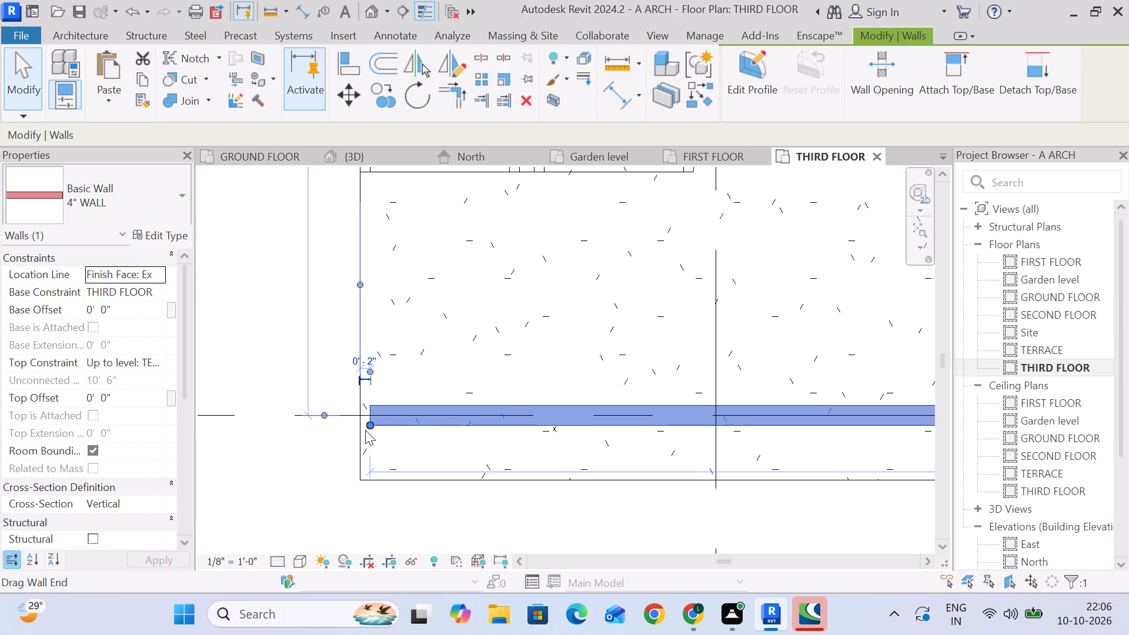
{"action": "left_click_drag", "start_coordinate": [369, 427], "coordinate": [360, 427]}
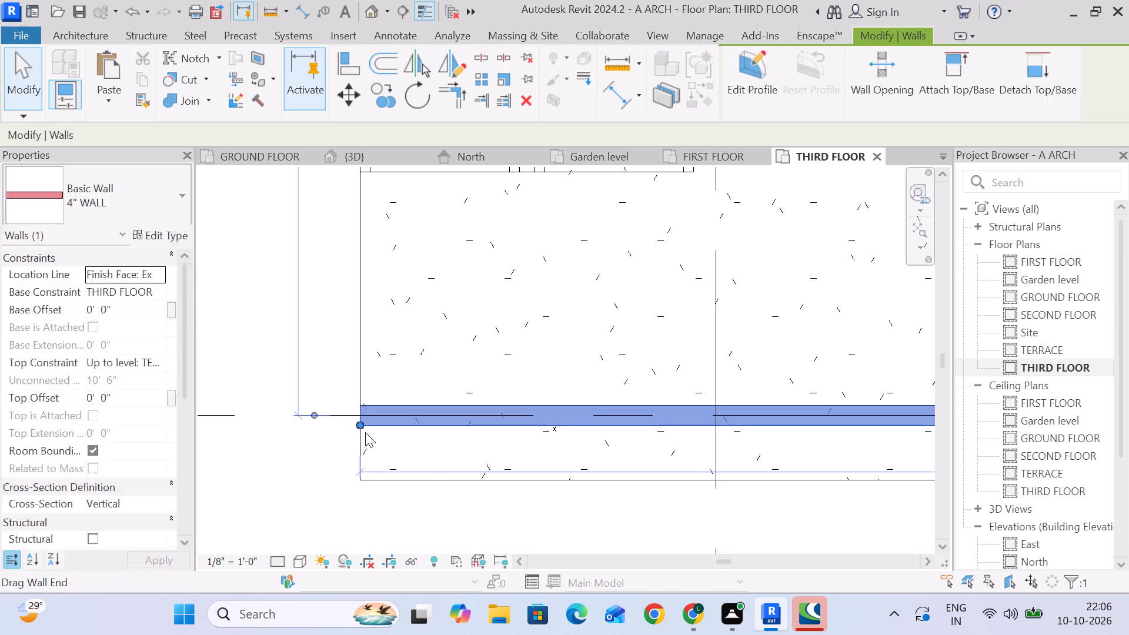
{"action": "left_click", "coordinate": [336, 435]}
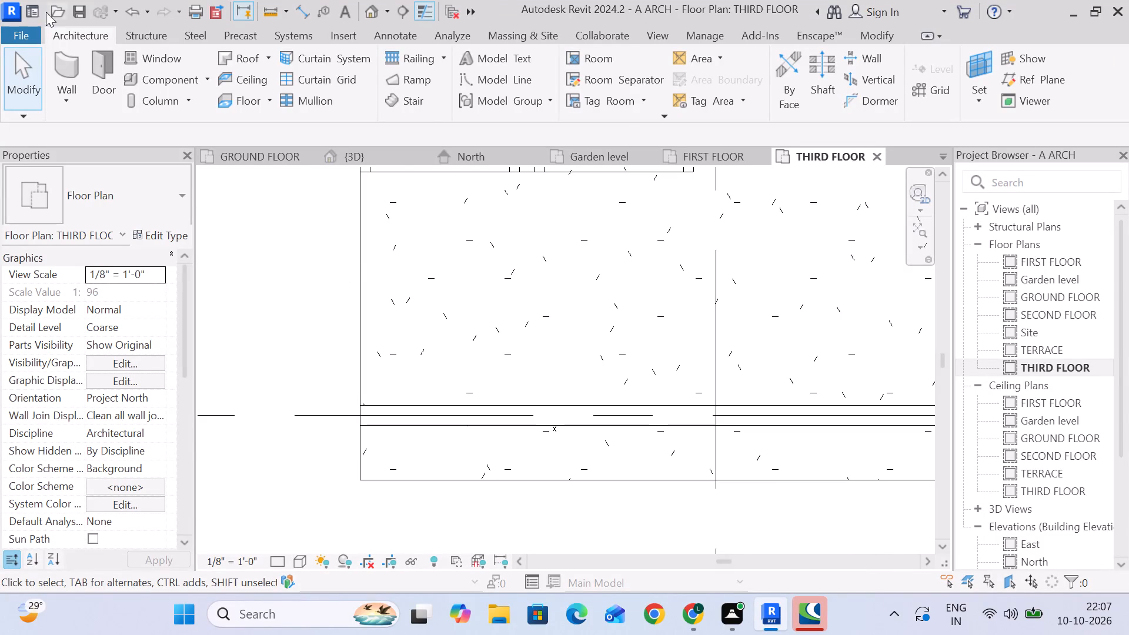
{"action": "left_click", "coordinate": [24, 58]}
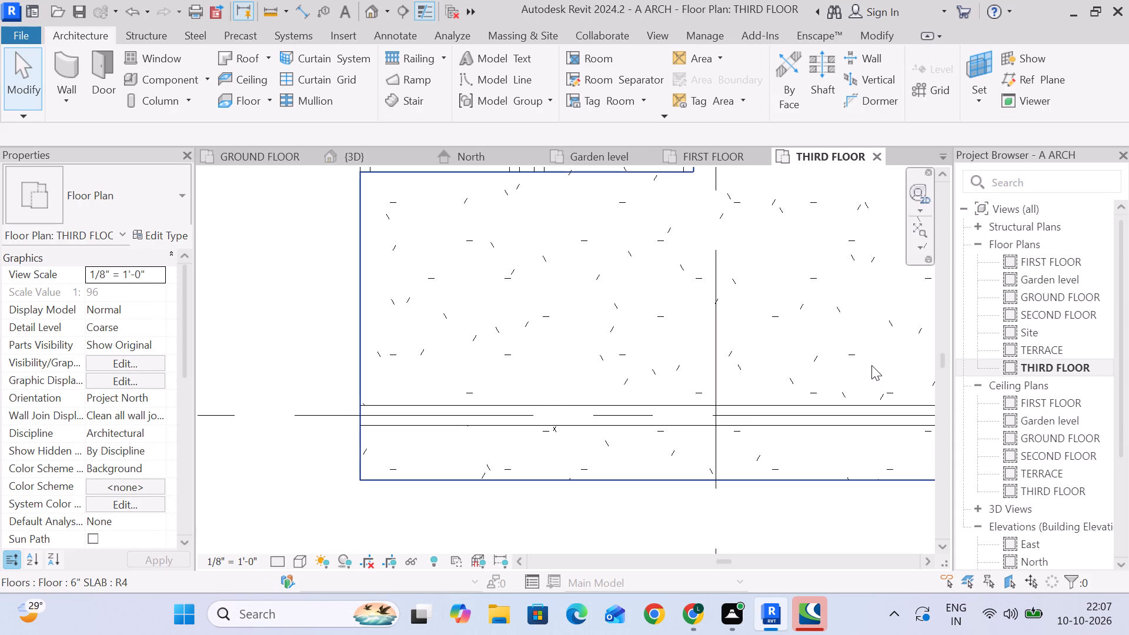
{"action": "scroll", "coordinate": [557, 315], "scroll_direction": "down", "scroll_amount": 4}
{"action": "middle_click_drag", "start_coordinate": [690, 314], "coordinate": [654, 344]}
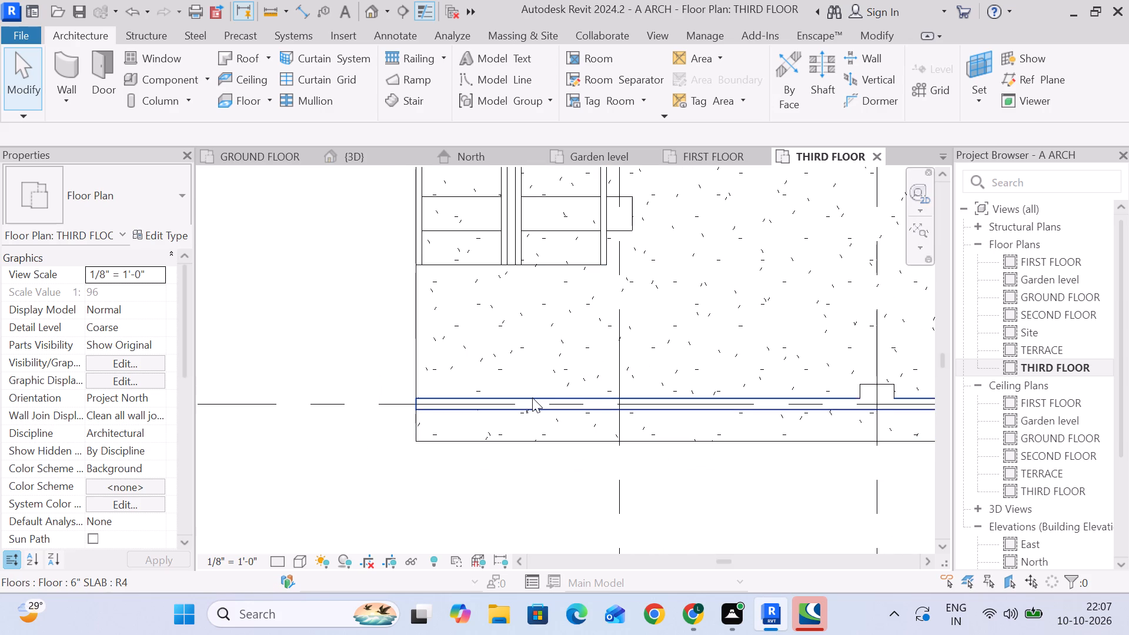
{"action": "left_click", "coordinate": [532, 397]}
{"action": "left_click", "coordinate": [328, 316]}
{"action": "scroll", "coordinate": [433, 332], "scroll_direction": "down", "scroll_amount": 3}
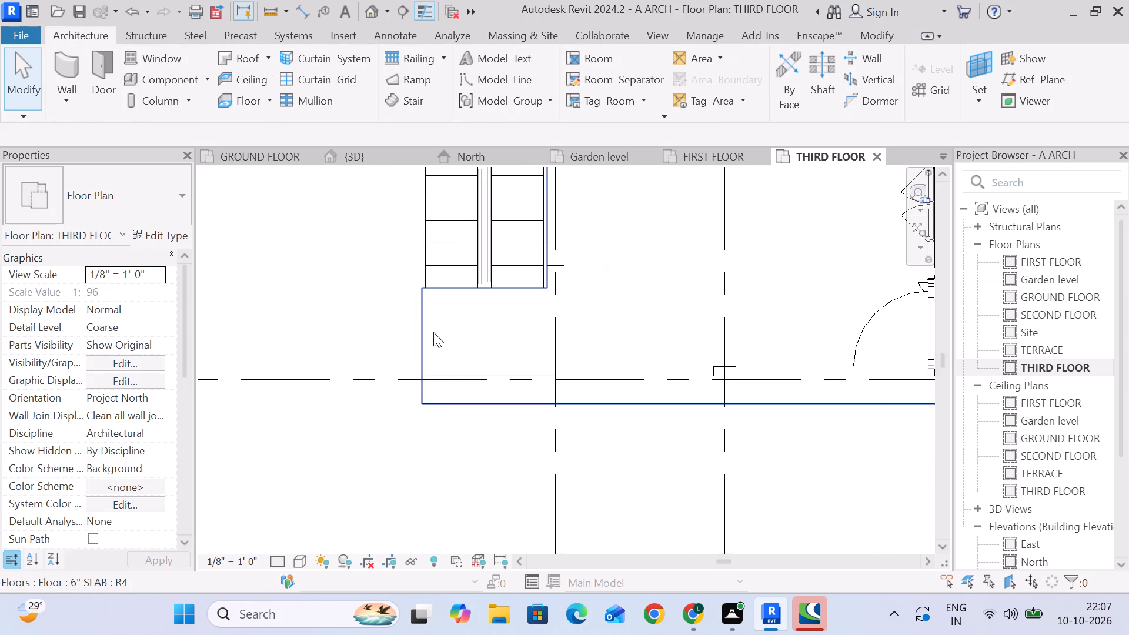
In the 3D view, set the top offset of the new terrace wall along grid A to 5'6".
{"action": "left_click", "coordinate": [356, 158]}
{"action": "scroll", "coordinate": [429, 333], "scroll_direction": "up", "scroll_amount": 5}
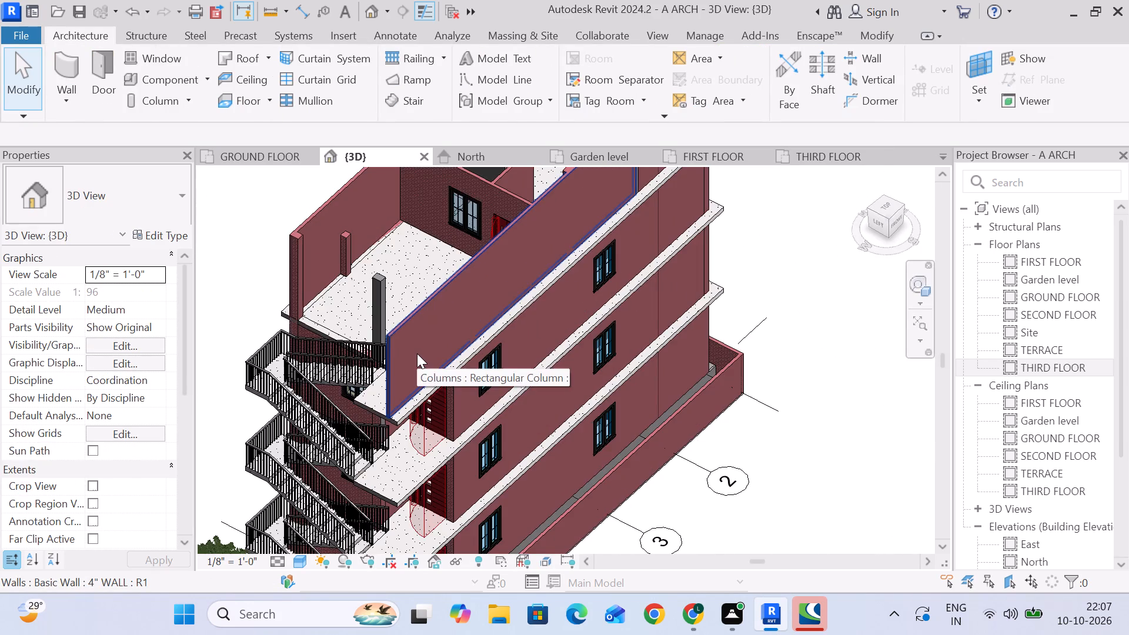
{"action": "scroll", "coordinate": [417, 353], "scroll_direction": "down", "scroll_amount": 3}
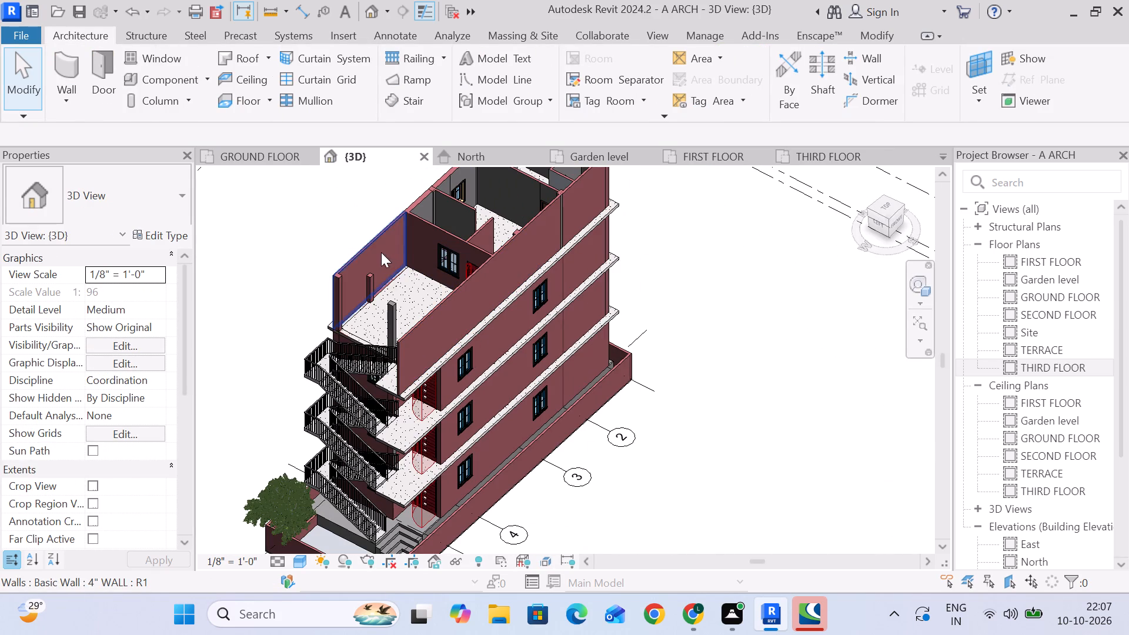
{"action": "left_click", "coordinate": [381, 252]}
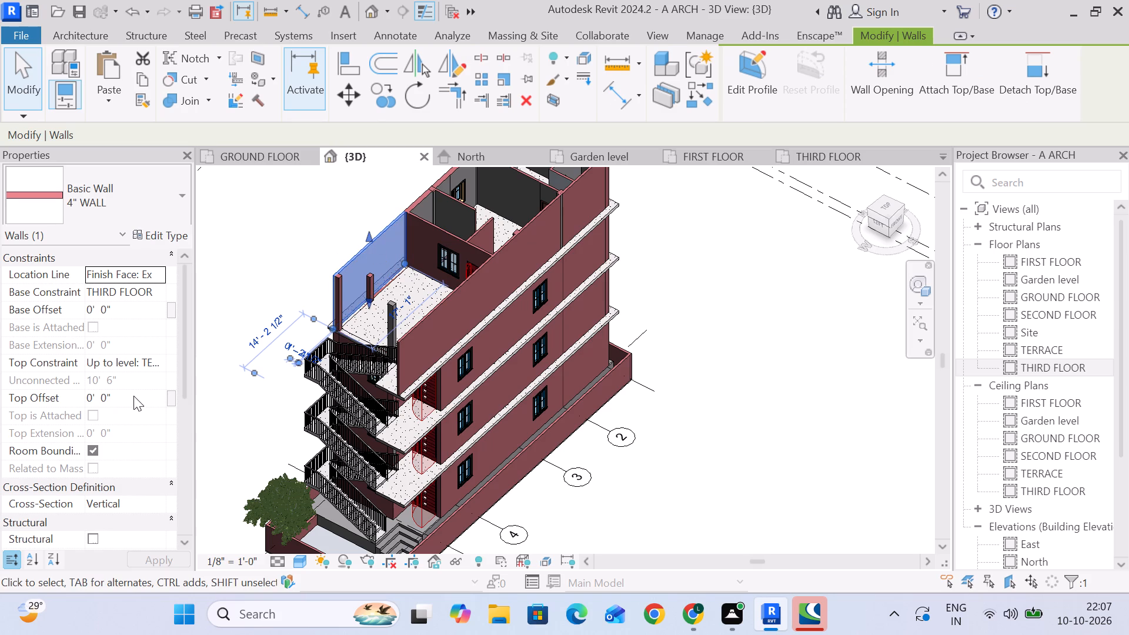
{"action": "left_click", "coordinate": [133, 396]}
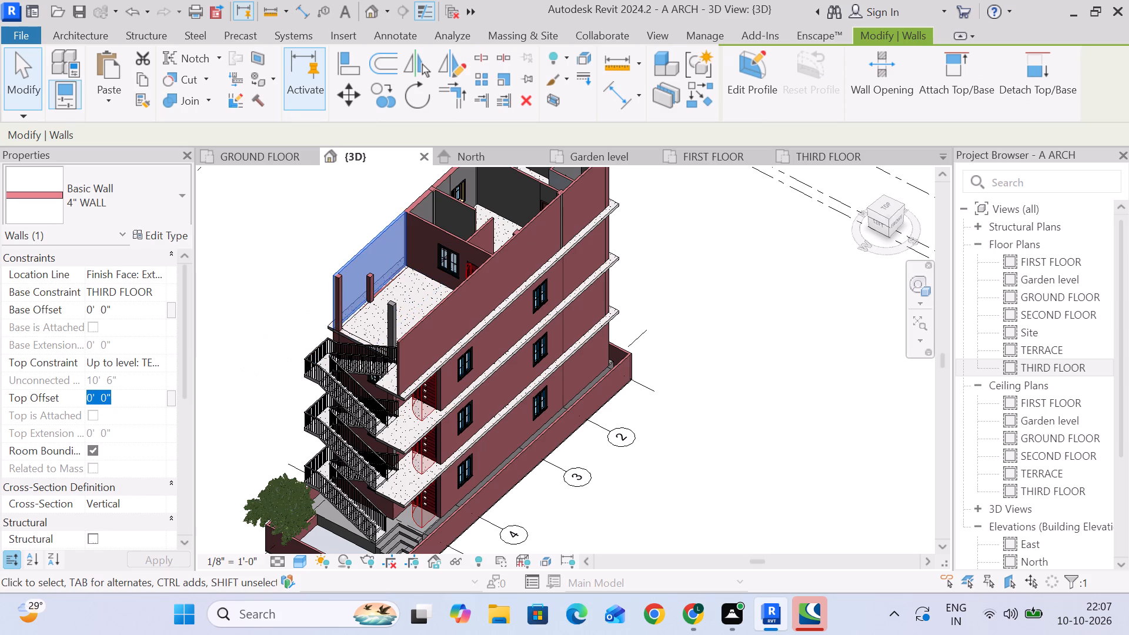
{"action": "key", "text": "5"}
{"action": "key", "text": "apostrophe"}
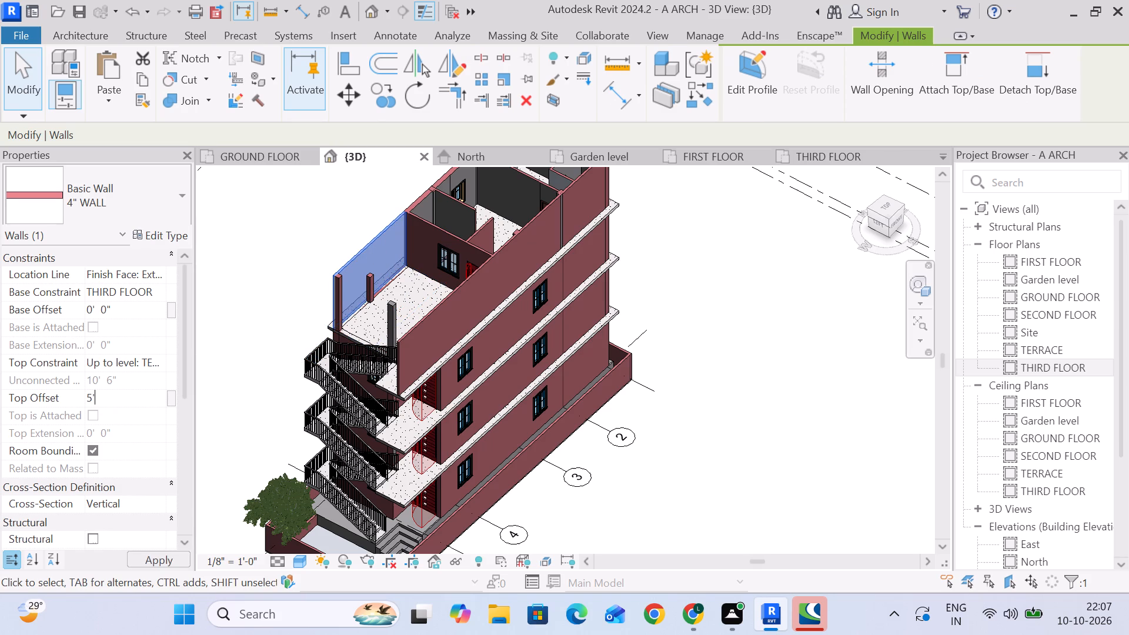
{"action": "key", "text": "6"}
{"action": "key", "text": "shift+quotedbl"}
{"action": "key", "text": "Return"}
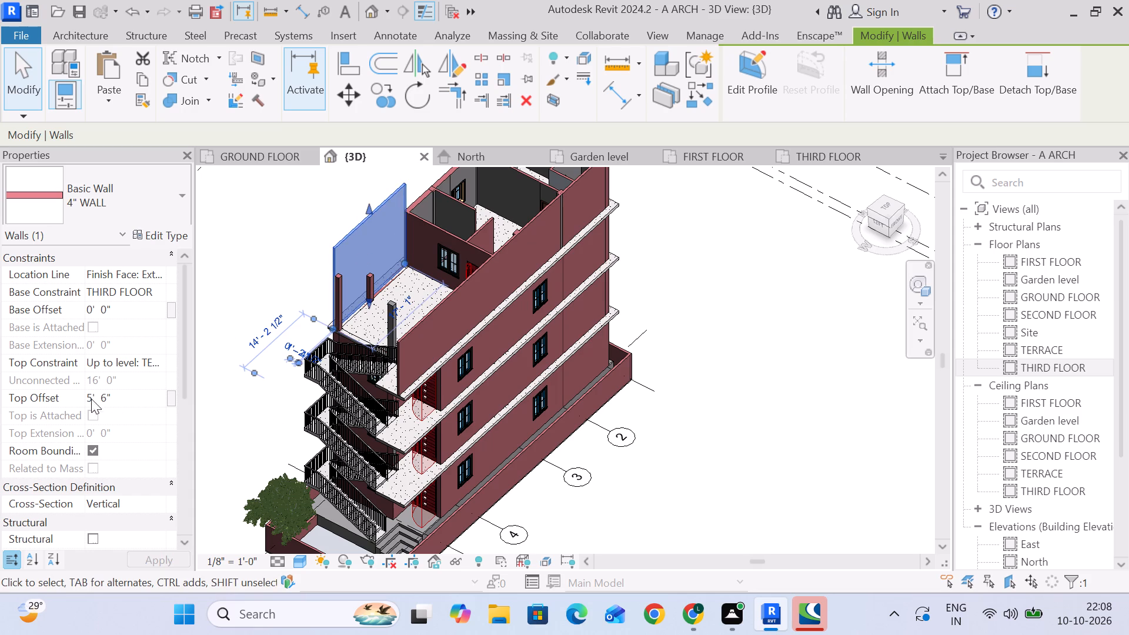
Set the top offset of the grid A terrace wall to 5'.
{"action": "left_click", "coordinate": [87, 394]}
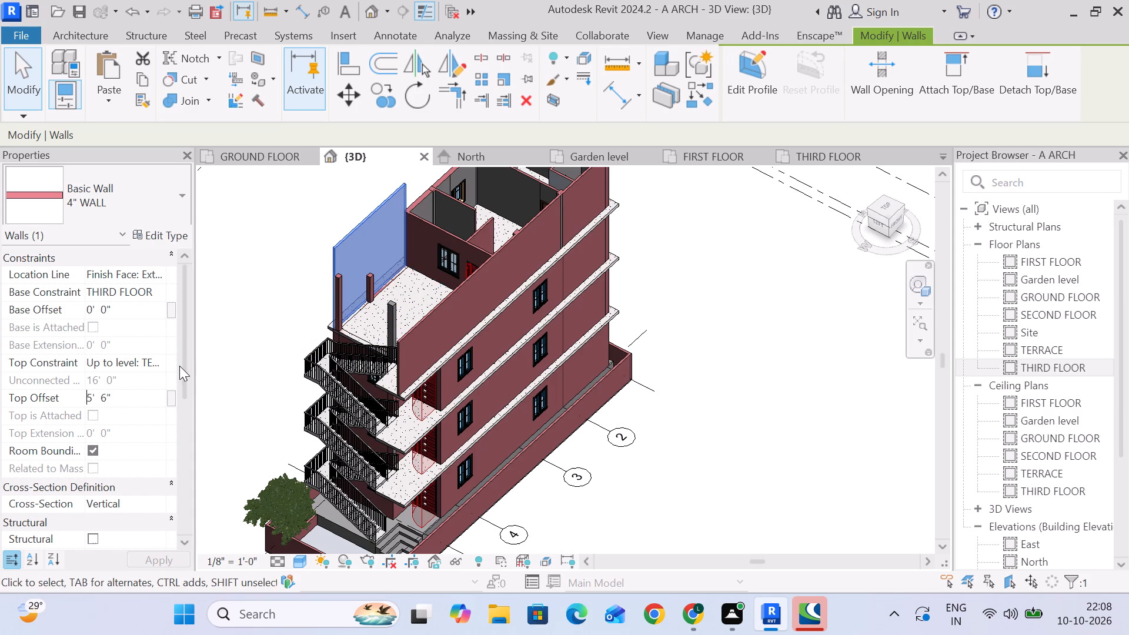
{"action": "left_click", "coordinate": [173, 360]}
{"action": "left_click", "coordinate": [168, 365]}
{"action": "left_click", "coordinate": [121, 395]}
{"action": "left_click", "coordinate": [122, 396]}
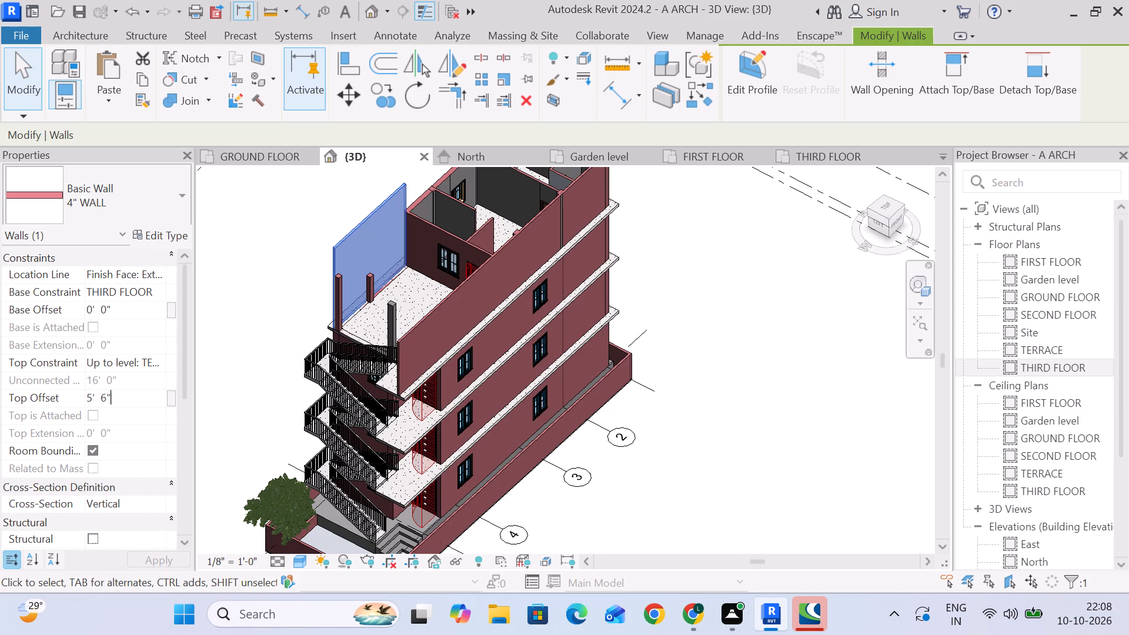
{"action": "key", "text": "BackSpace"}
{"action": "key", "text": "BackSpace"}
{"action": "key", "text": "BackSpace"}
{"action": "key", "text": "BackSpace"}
Set the grid A terrace wall's top constraint to Unconnected with an unconnected height of 5'0".
{"action": "left_click", "coordinate": [157, 360]}
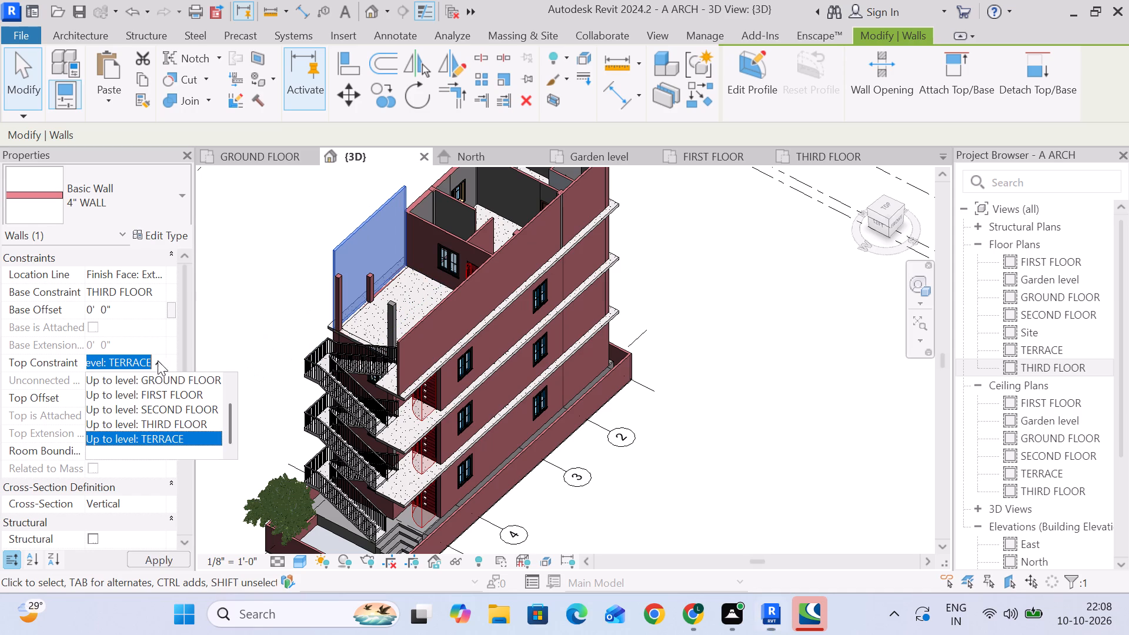
{"action": "scroll", "coordinate": [132, 413], "scroll_direction": "up", "scroll_amount": 8}
{"action": "left_click", "coordinate": [131, 383]}
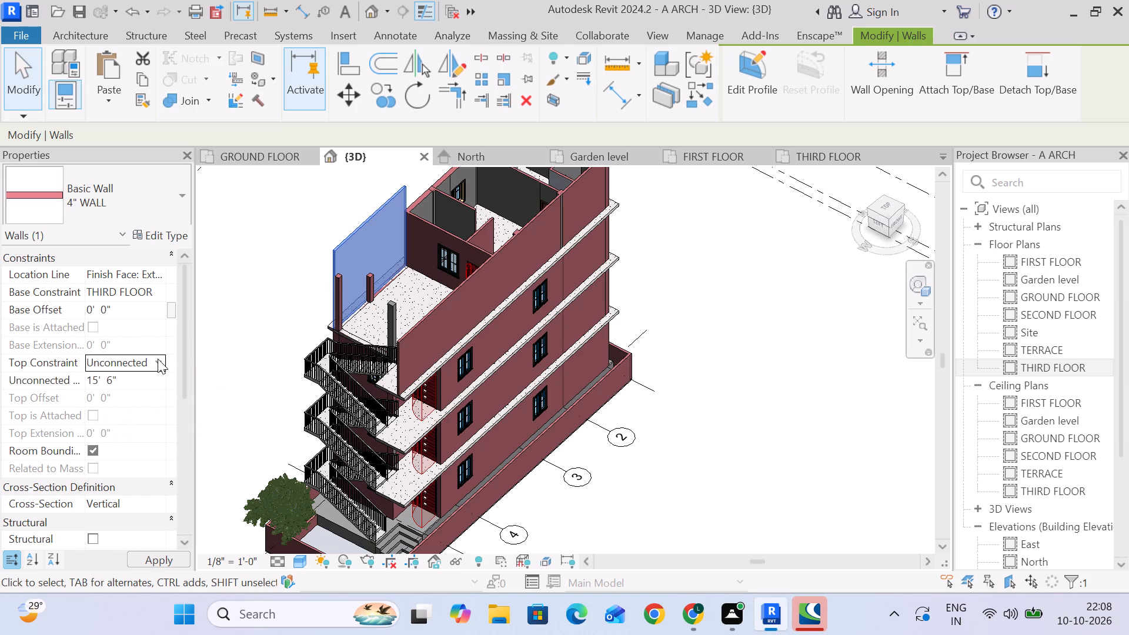
{"action": "left_click", "coordinate": [269, 263]}
{"action": "left_click", "coordinate": [347, 243]}
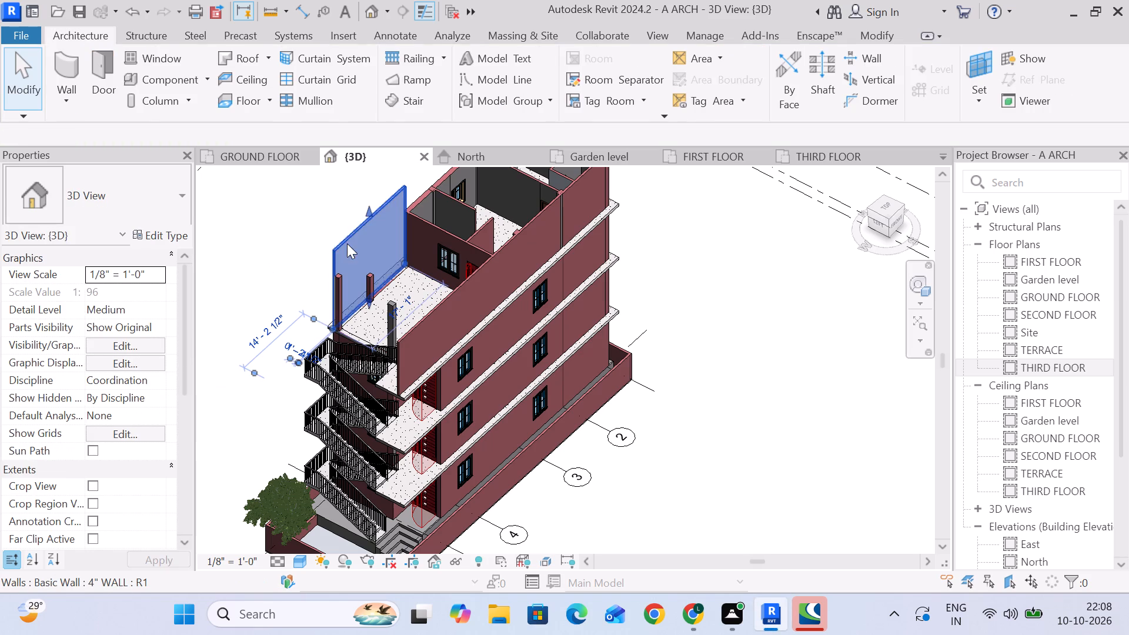
{"action": "left_click", "coordinate": [140, 382]}
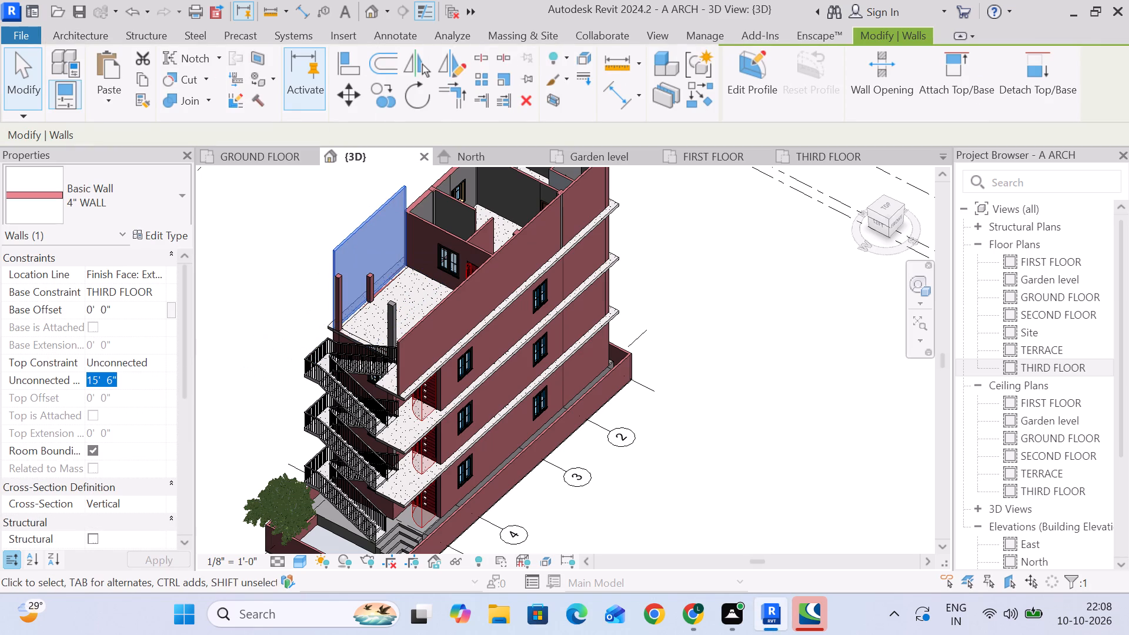
{"action": "type", "text": "5'6"}
{"action": "key", "text": "BackSpace"}
{"action": "key", "text": "Return"}
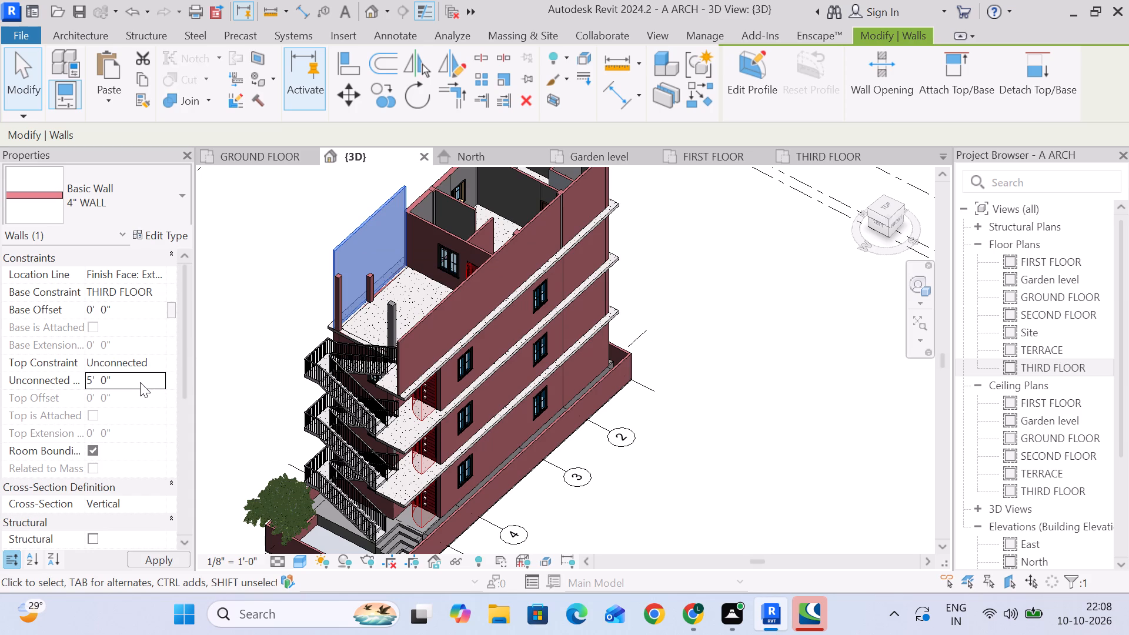
{"action": "left_click", "coordinate": [246, 416]}
Set the grid B terrace wall's top constraint to Unconnected with an unconnected height of 5'0".
{"action": "scroll", "coordinate": [389, 300], "scroll_direction": "up", "scroll_amount": 5}
{"action": "middle_click_drag", "start_coordinate": [389, 349], "coordinate": [365, 342]}
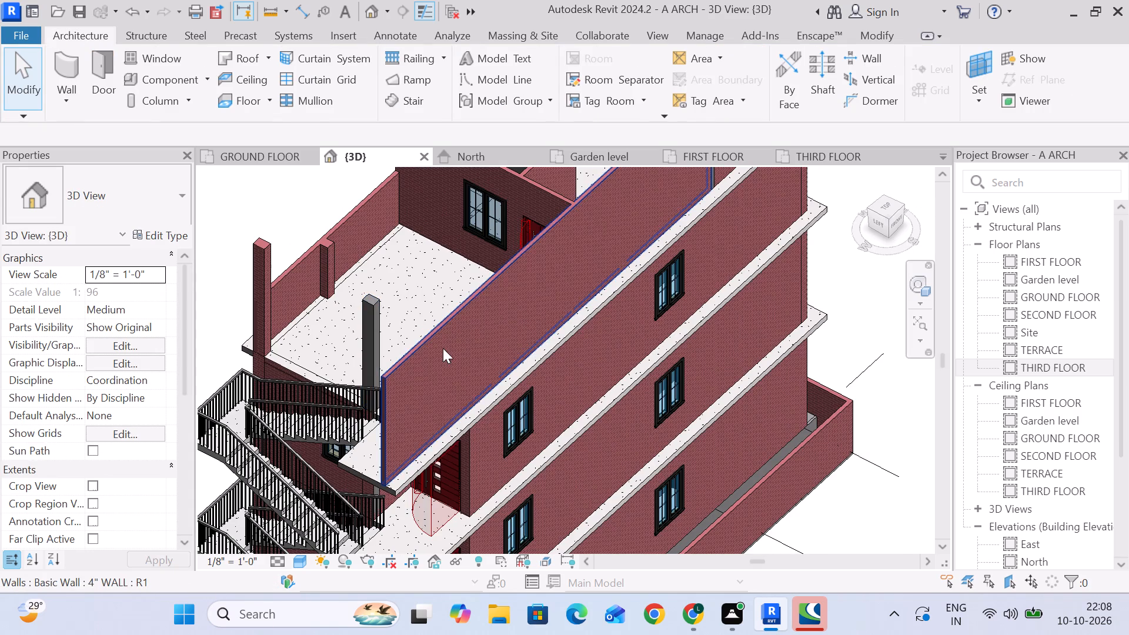
{"action": "left_click", "coordinate": [443, 348]}
{"action": "left_click", "coordinate": [149, 362]}
{"action": "left_click", "coordinate": [162, 363]}
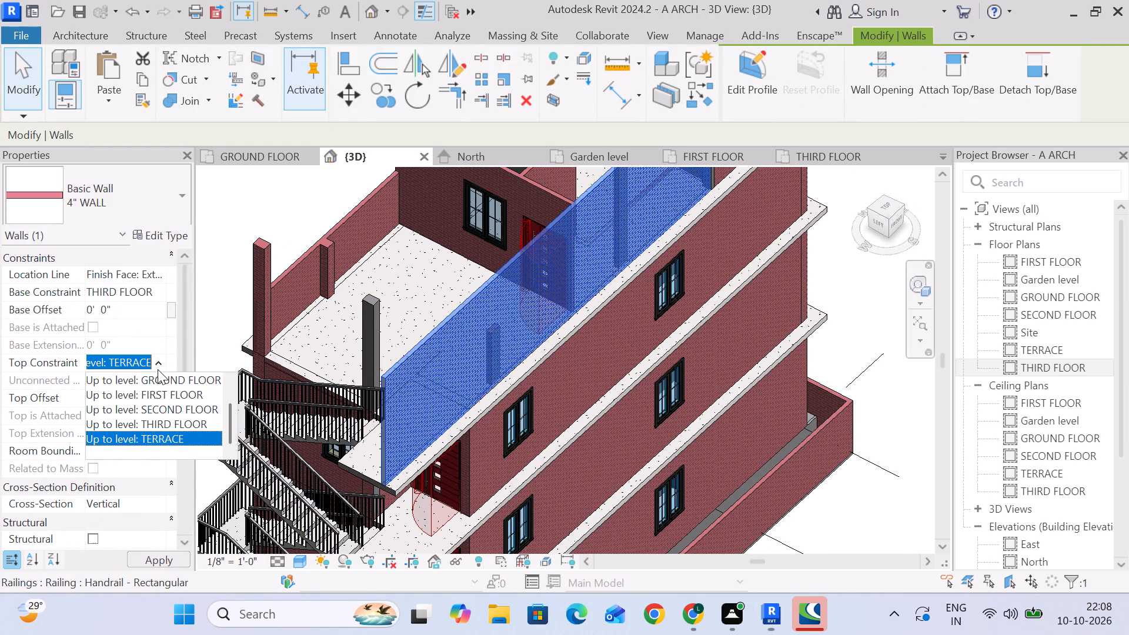
{"action": "scroll", "coordinate": [152, 413], "scroll_direction": "up", "scroll_amount": 6}
{"action": "left_click", "coordinate": [127, 385]}
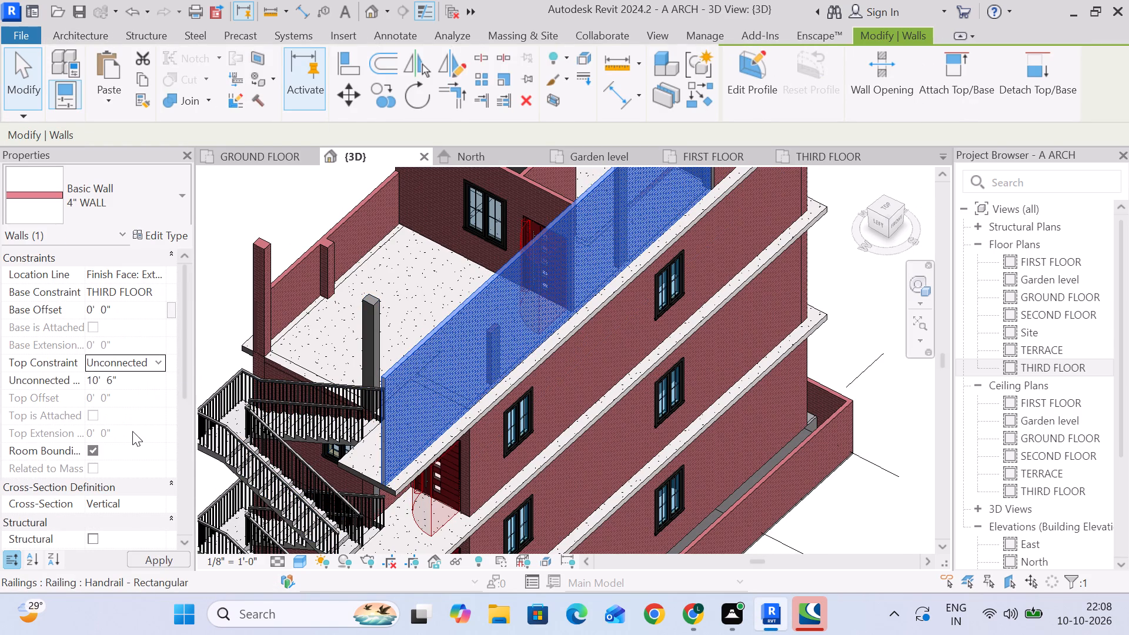
{"action": "left_click", "coordinate": [130, 389]}
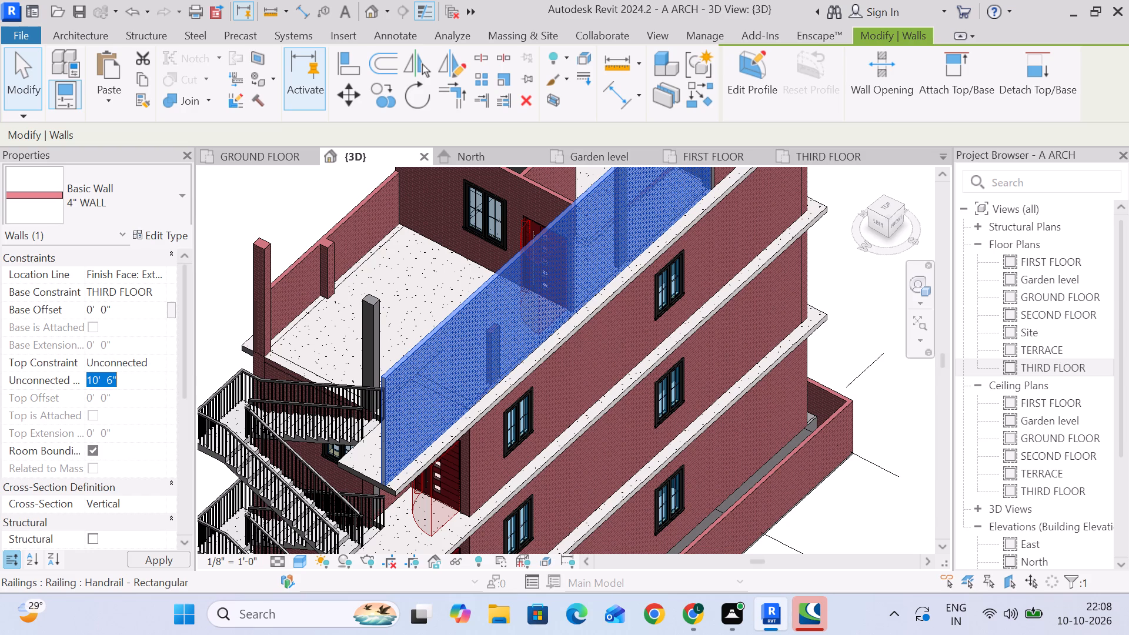
{"action": "key", "text": "5"}
{"action": "key", "text": "Return"}
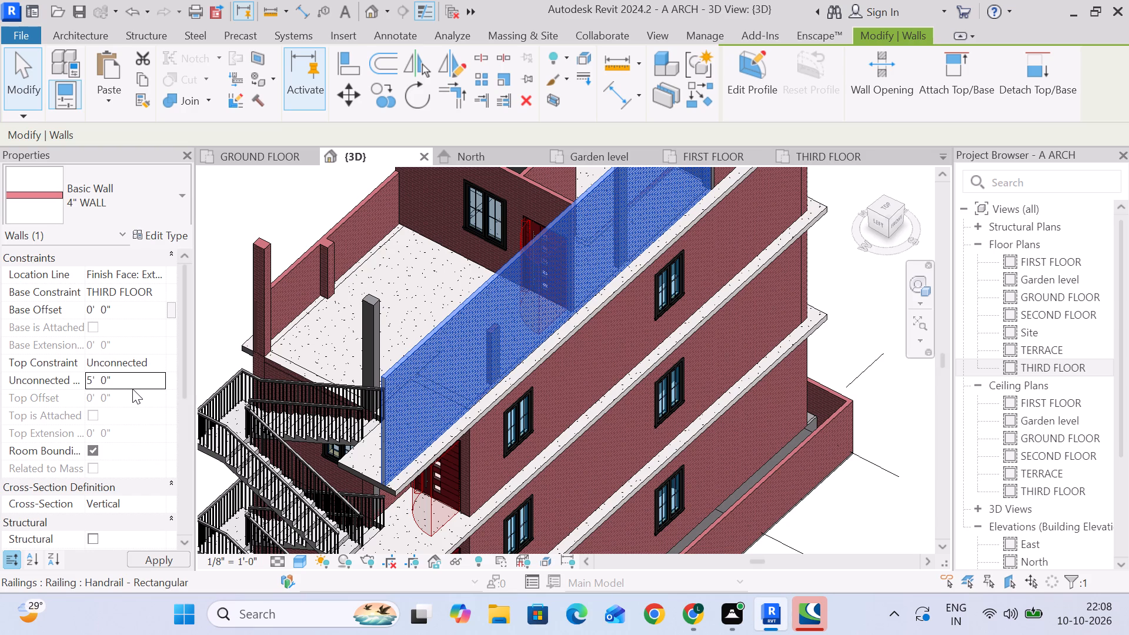
{"action": "left_click", "coordinate": [221, 275]}
Examine the lowered terrace walls in 3D, especially the free end of the grid B wall beside the stair landings and slab edge.
{"action": "middle_click_drag", "start_coordinate": [491, 416], "coordinate": [492, 380]}
{"action": "middle_click_drag", "start_coordinate": [430, 410], "coordinate": [457, 413]}
{"action": "middle_click_drag", "start_coordinate": [450, 407], "coordinate": [492, 410]}
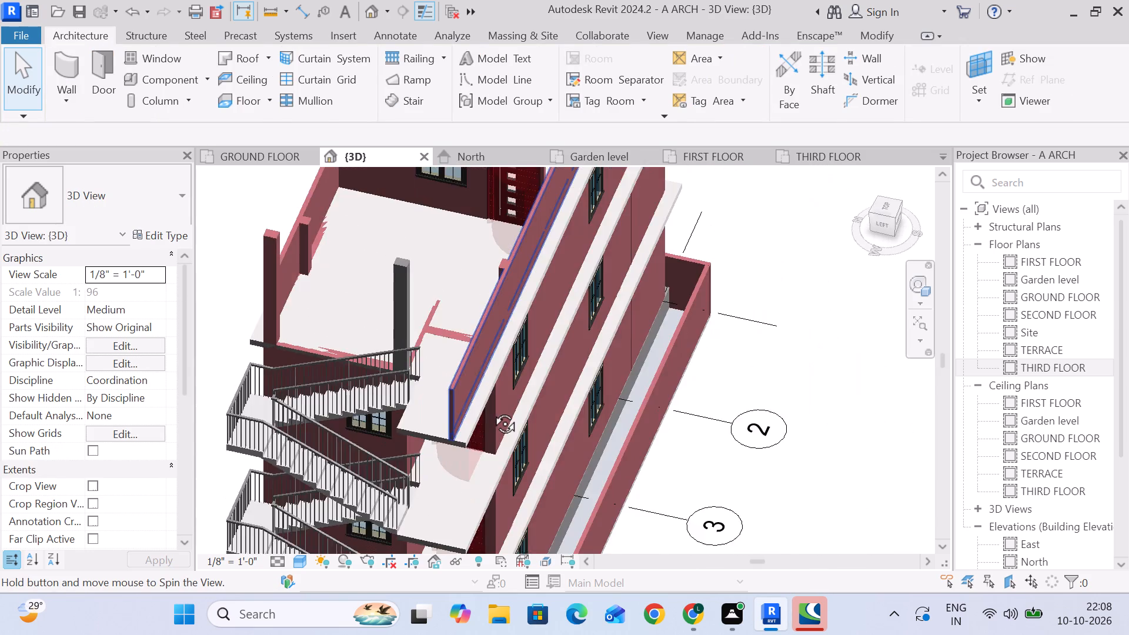
{"action": "middle_click_drag", "start_coordinate": [492, 410], "coordinate": [459, 337]}
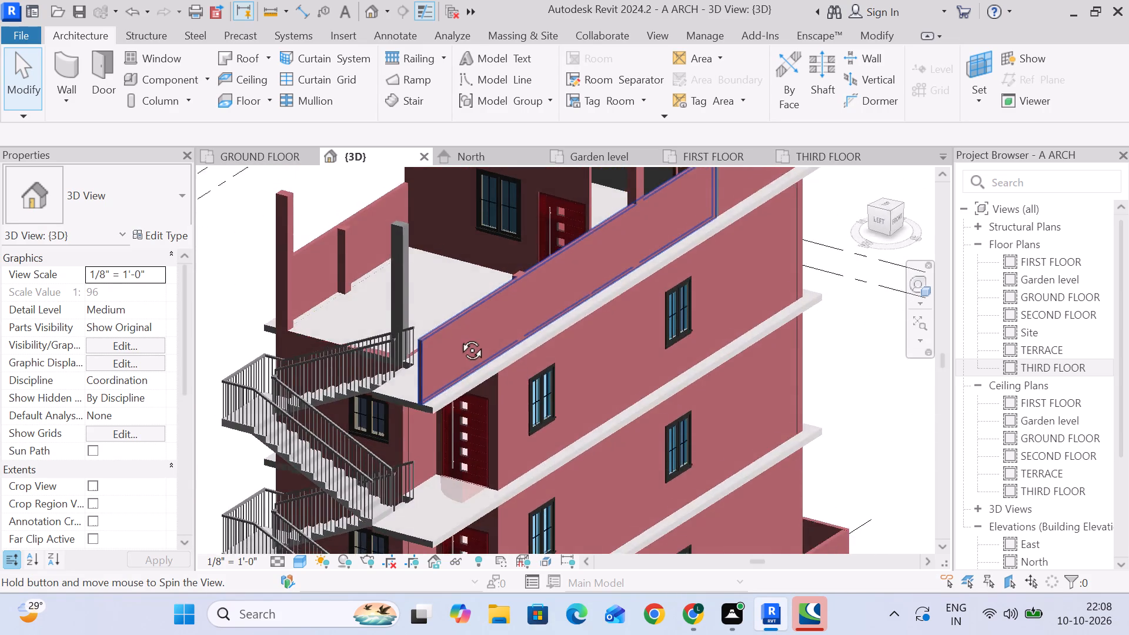
{"action": "middle_click_drag", "start_coordinate": [459, 337], "coordinate": [537, 368]}
{"action": "scroll", "coordinate": [452, 387], "scroll_direction": "up", "scroll_amount": 6}
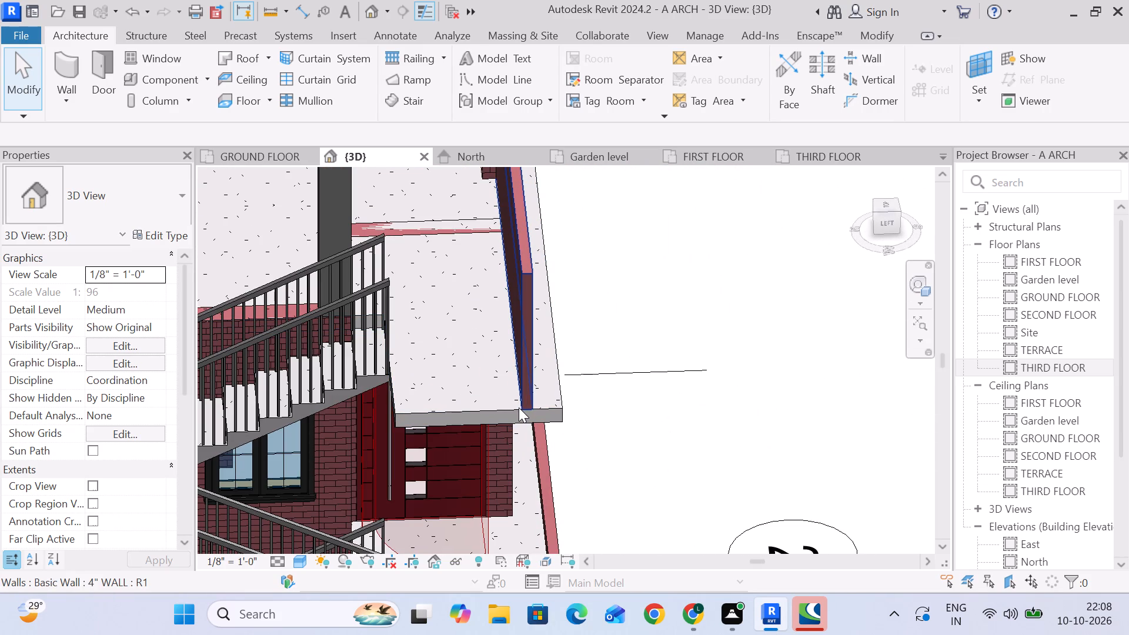
{"action": "scroll", "coordinate": [519, 409], "scroll_direction": "down", "scroll_amount": 3}
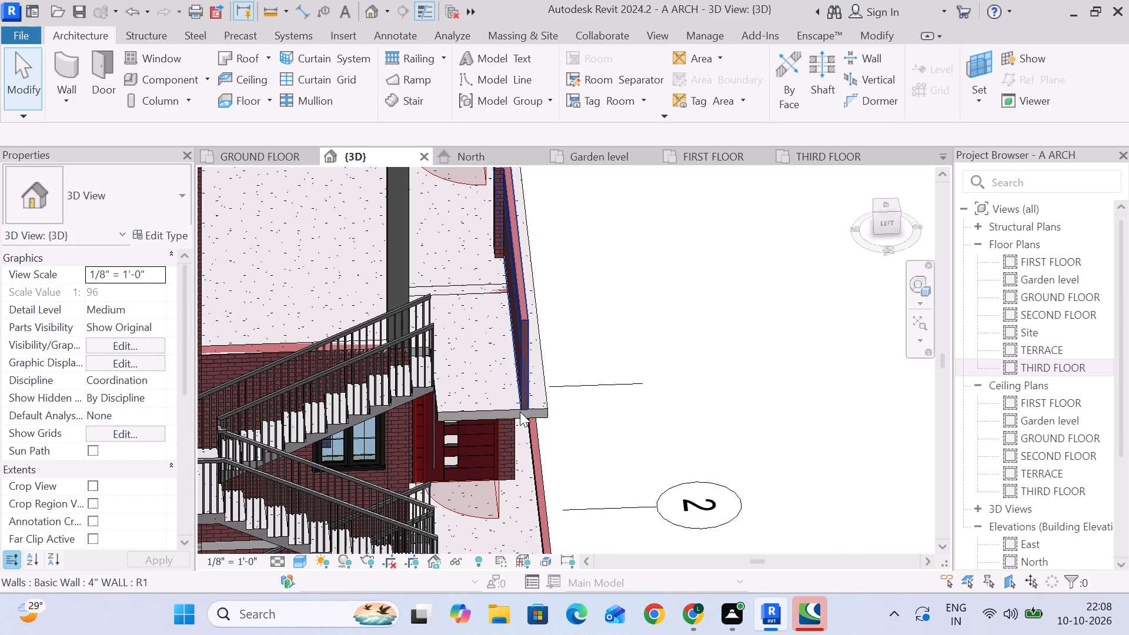
{"action": "middle_click_drag", "start_coordinate": [520, 413], "coordinate": [420, 405]}
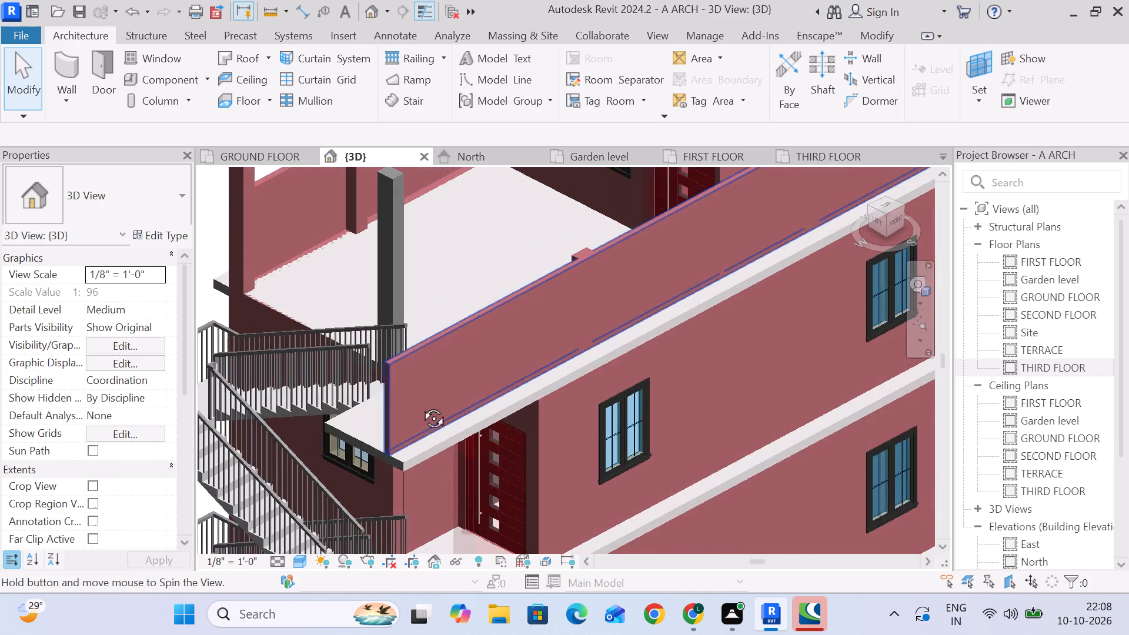
{"action": "middle_click_drag", "start_coordinate": [420, 405], "coordinate": [436, 287]}
{"action": "scroll", "coordinate": [436, 287], "scroll_direction": "up", "scroll_amount": 1}
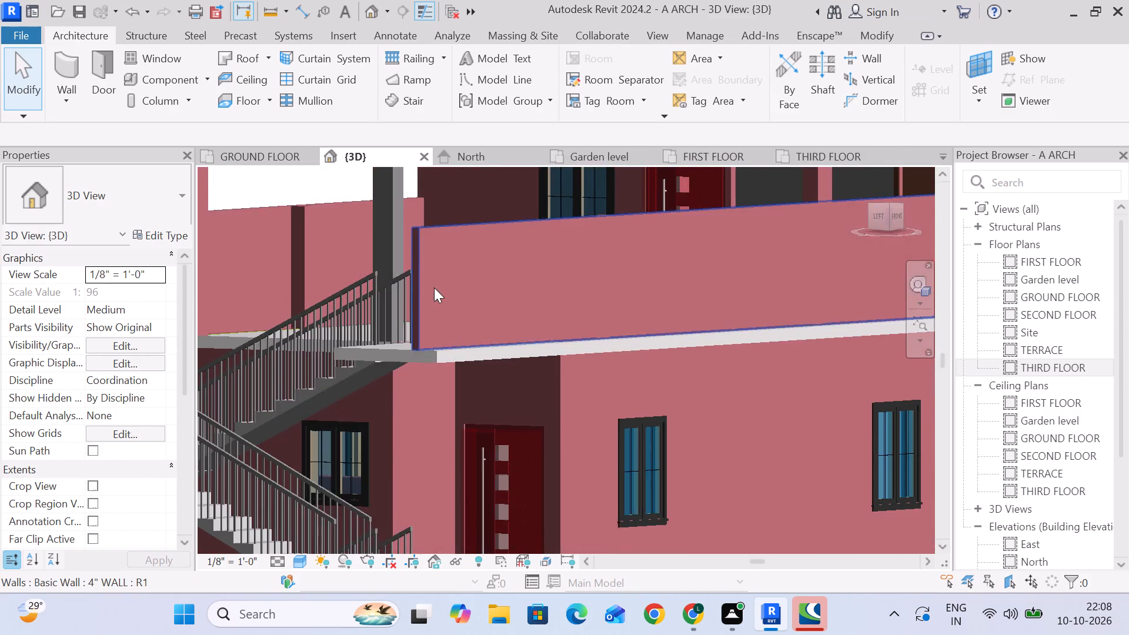
{"action": "scroll", "coordinate": [439, 293], "scroll_direction": "down", "scroll_amount": 5}
{"action": "middle_click_drag", "start_coordinate": [439, 305], "coordinate": [504, 423]}
{"action": "middle_click_drag", "start_coordinate": [513, 427], "coordinate": [499, 348]}
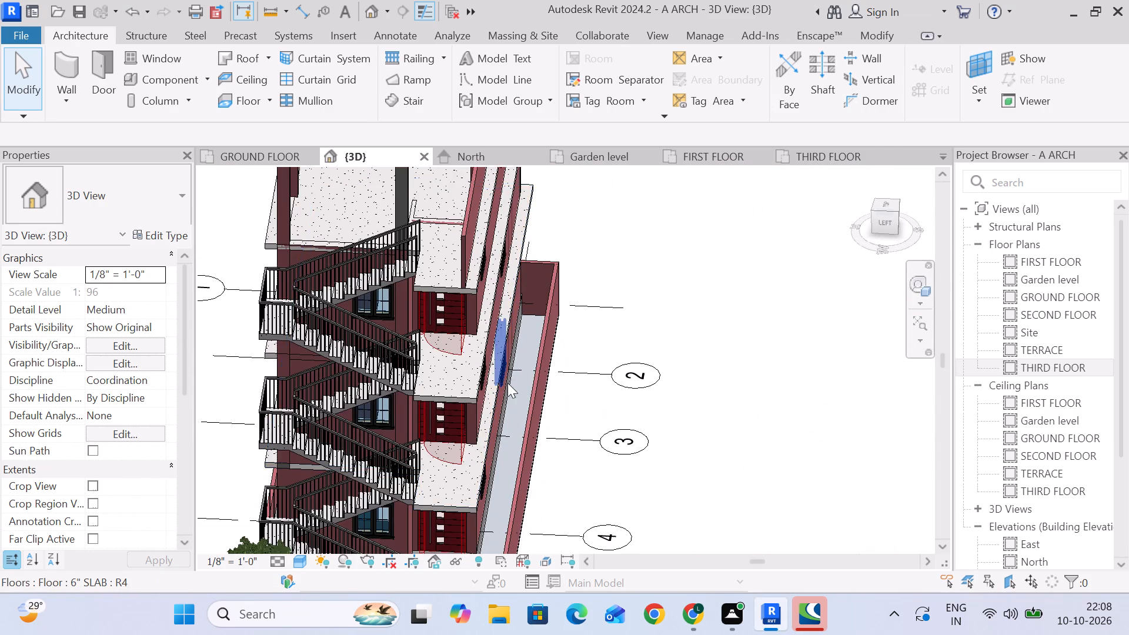
{"action": "middle_click_drag", "start_coordinate": [507, 385], "coordinate": [473, 355]}
{"action": "scroll", "coordinate": [481, 353], "scroll_direction": "up", "scroll_amount": 5}
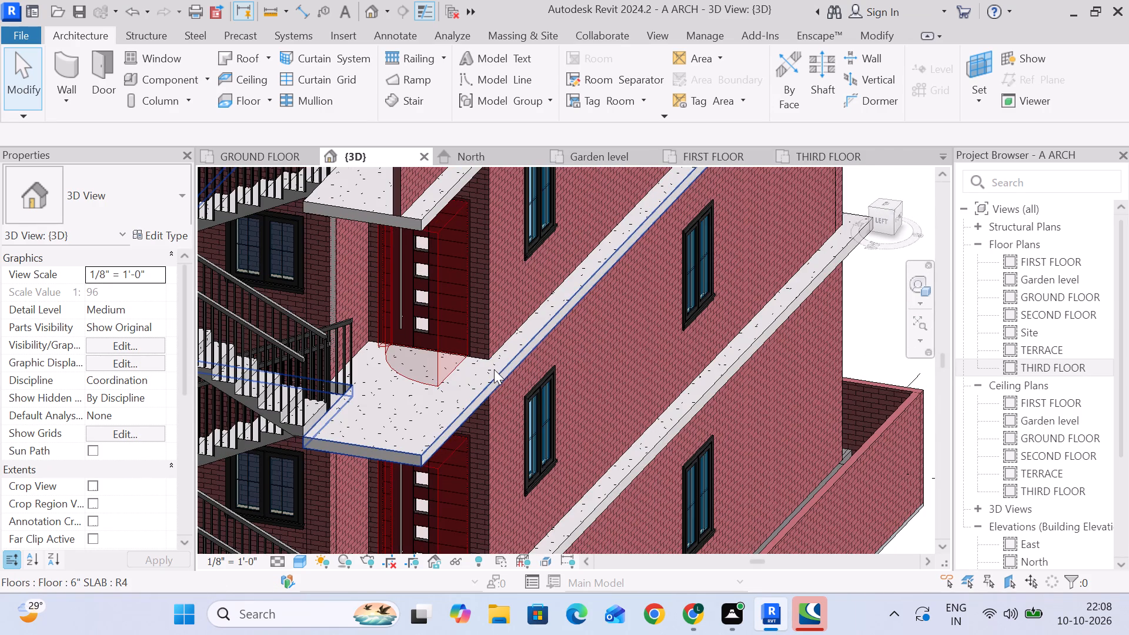
{"action": "scroll", "coordinate": [508, 380], "scroll_direction": "down", "scroll_amount": 4}
{"action": "middle_click_drag", "start_coordinate": [532, 408], "coordinate": [520, 364]}
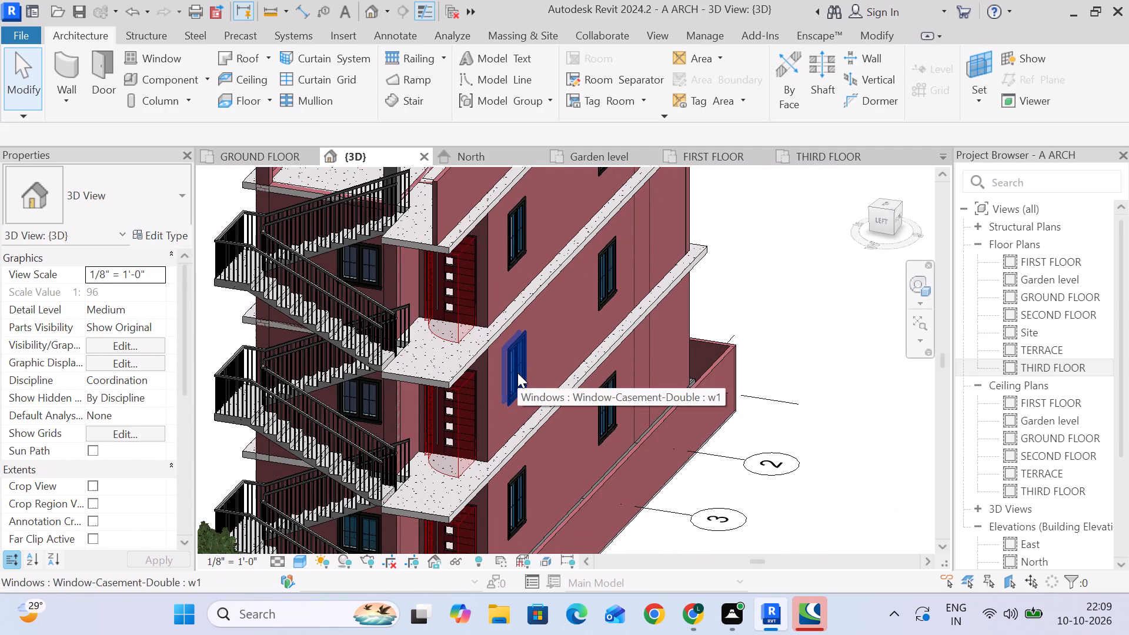
{"action": "scroll", "coordinate": [517, 375], "scroll_direction": "down", "scroll_amount": 3}
{"action": "middle_click_drag", "start_coordinate": [540, 383], "coordinate": [562, 399]}
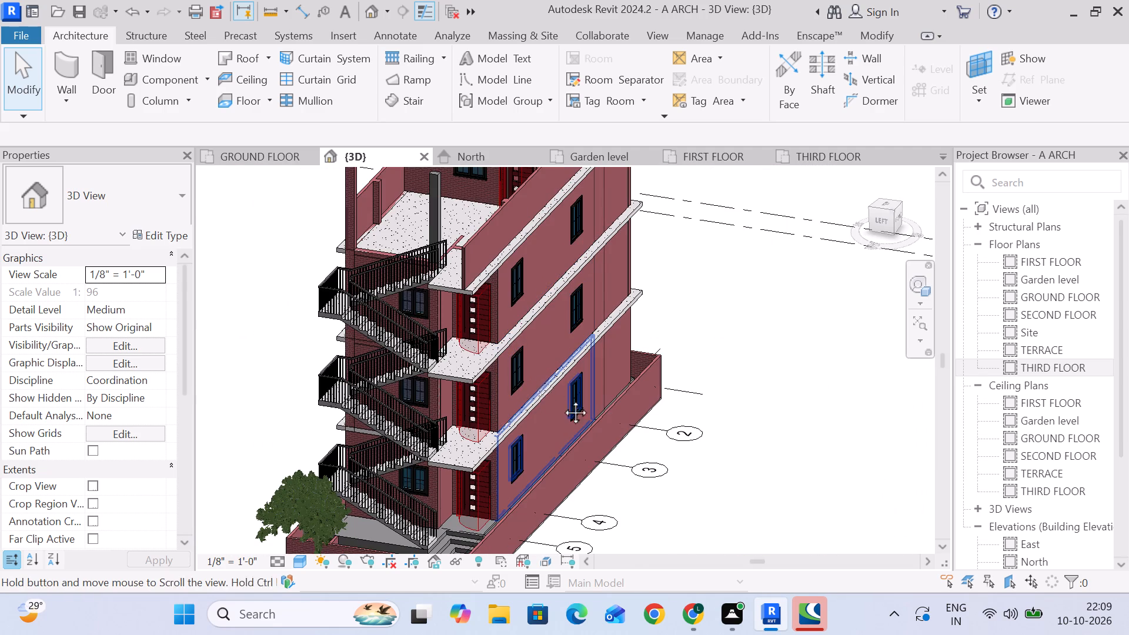
{"action": "middle_click_drag", "start_coordinate": [562, 399], "coordinate": [570, 454]}
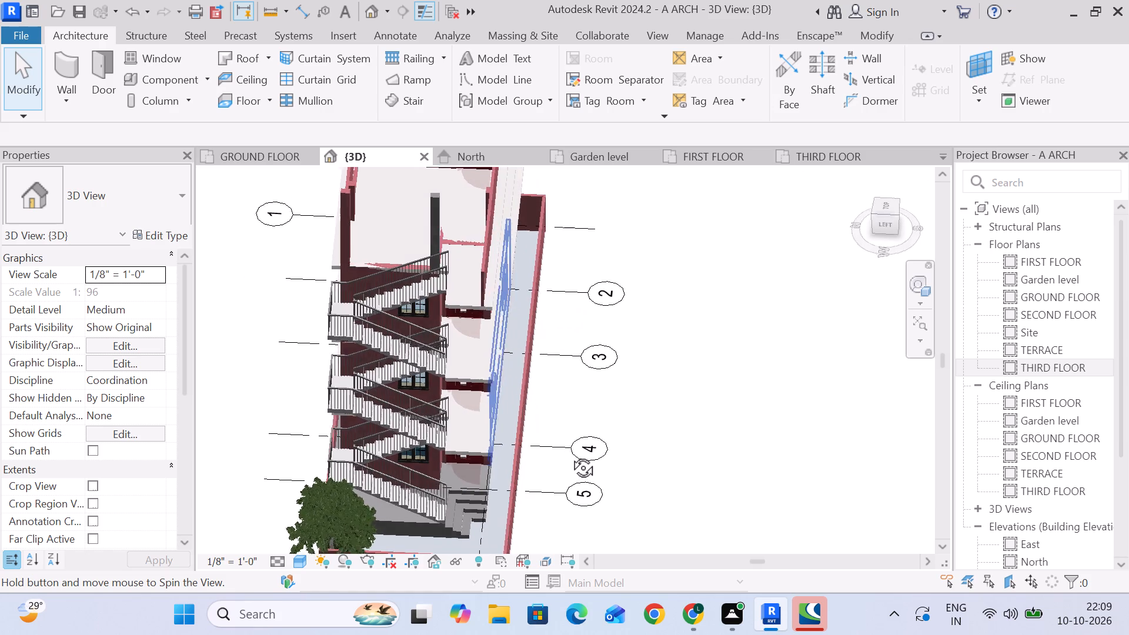
{"action": "middle_click_drag", "start_coordinate": [570, 454], "coordinate": [546, 446]}
{"action": "scroll", "coordinate": [532, 416], "scroll_direction": "up", "scroll_amount": 2}
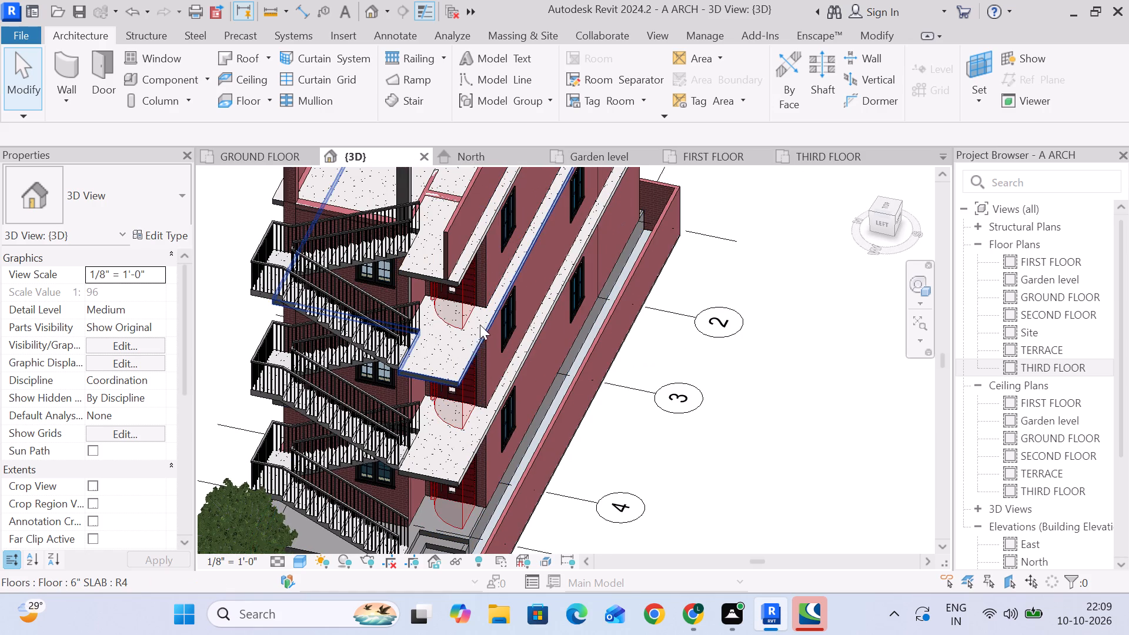
{"action": "scroll", "coordinate": [477, 325], "scroll_direction": "up", "scroll_amount": 5}
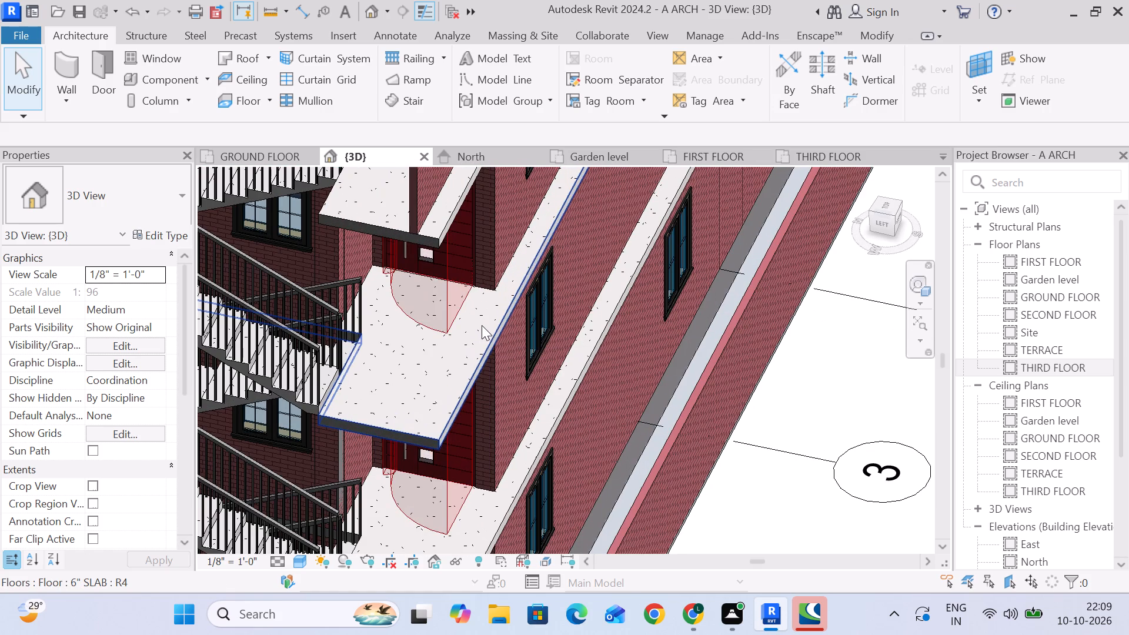
{"action": "scroll", "coordinate": [490, 275], "scroll_direction": "up", "scroll_amount": 3}
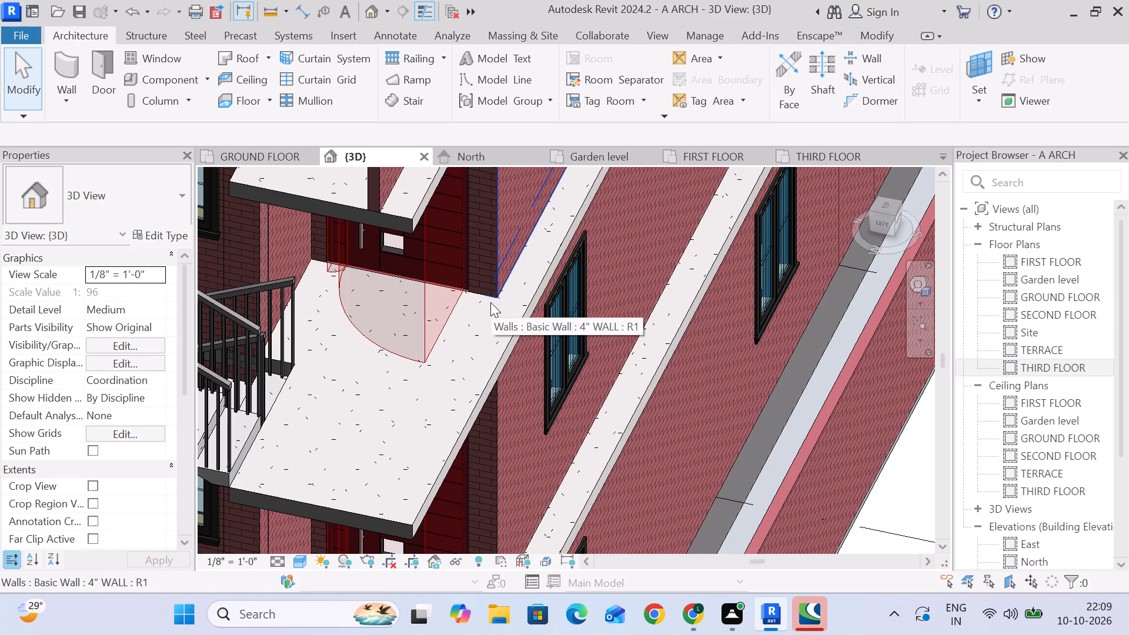
{"action": "scroll", "coordinate": [486, 362], "scroll_direction": "down", "scroll_amount": 4}
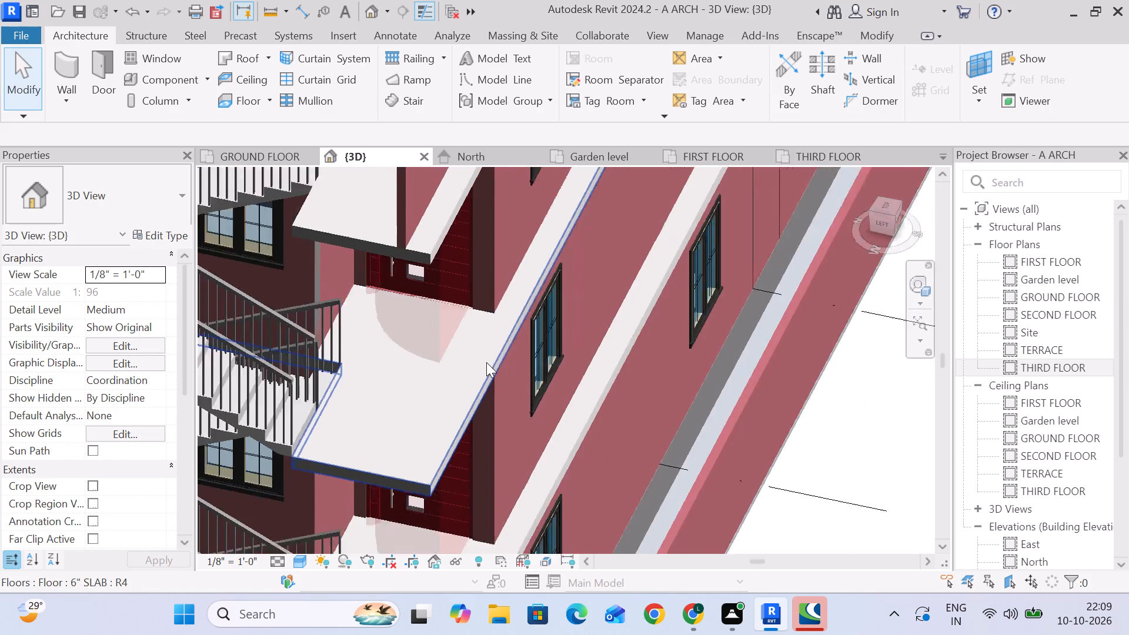
{"action": "middle_click_drag", "start_coordinate": [486, 366], "coordinate": [486, 506]}
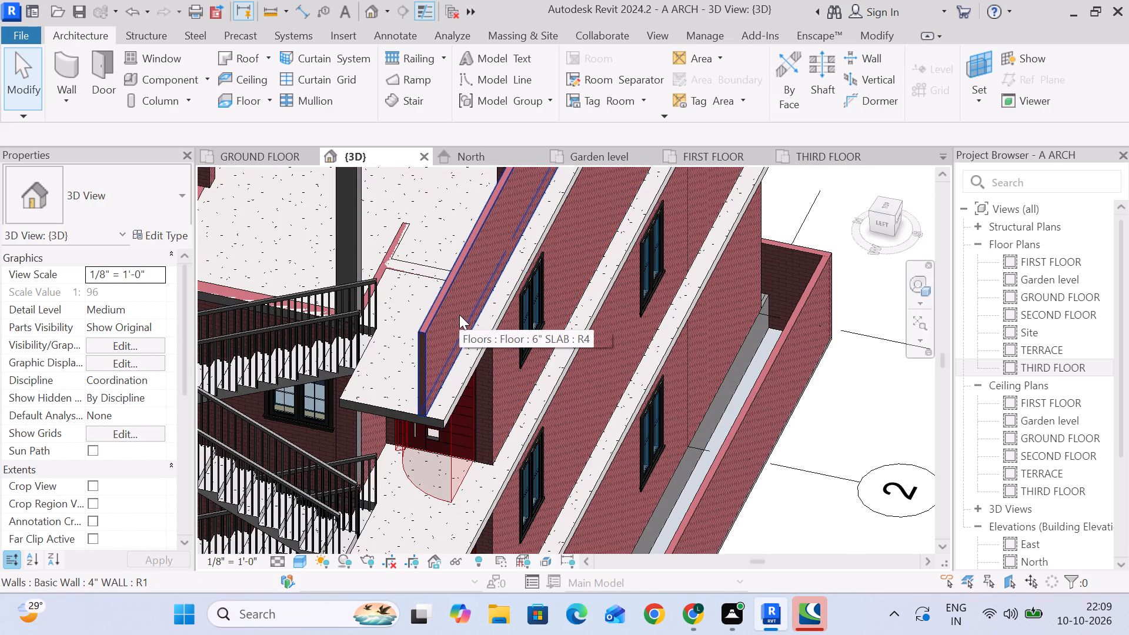
Pull the grid B terrace wall's free end back from the slab edge to just beside grid 5, about 32'-6" long.
{"action": "left_click", "coordinate": [459, 315]}
{"action": "scroll", "coordinate": [534, 337], "scroll_direction": "down", "scroll_amount": 3}
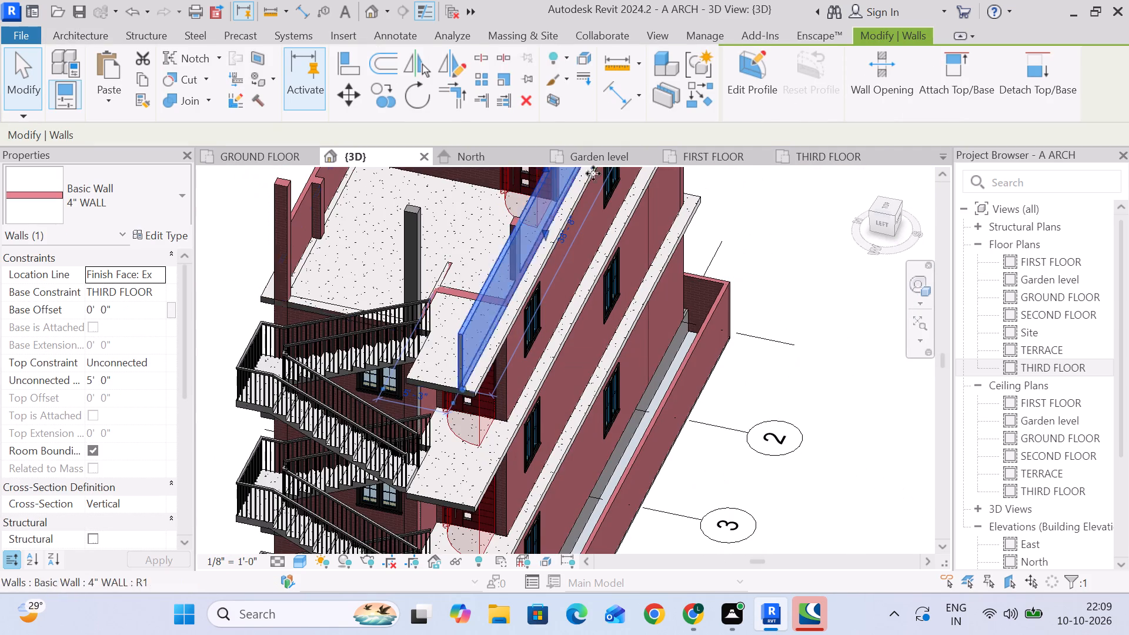
{"action": "left_click", "coordinate": [794, 152]}
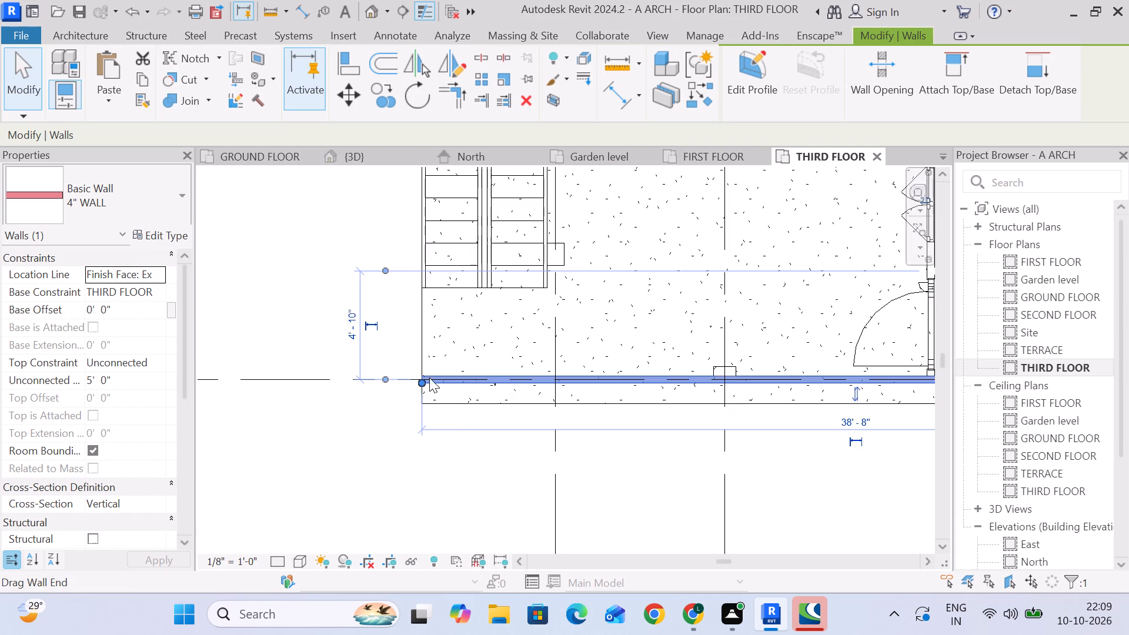
{"action": "left_click_drag", "start_coordinate": [420, 380], "coordinate": [555, 379]}
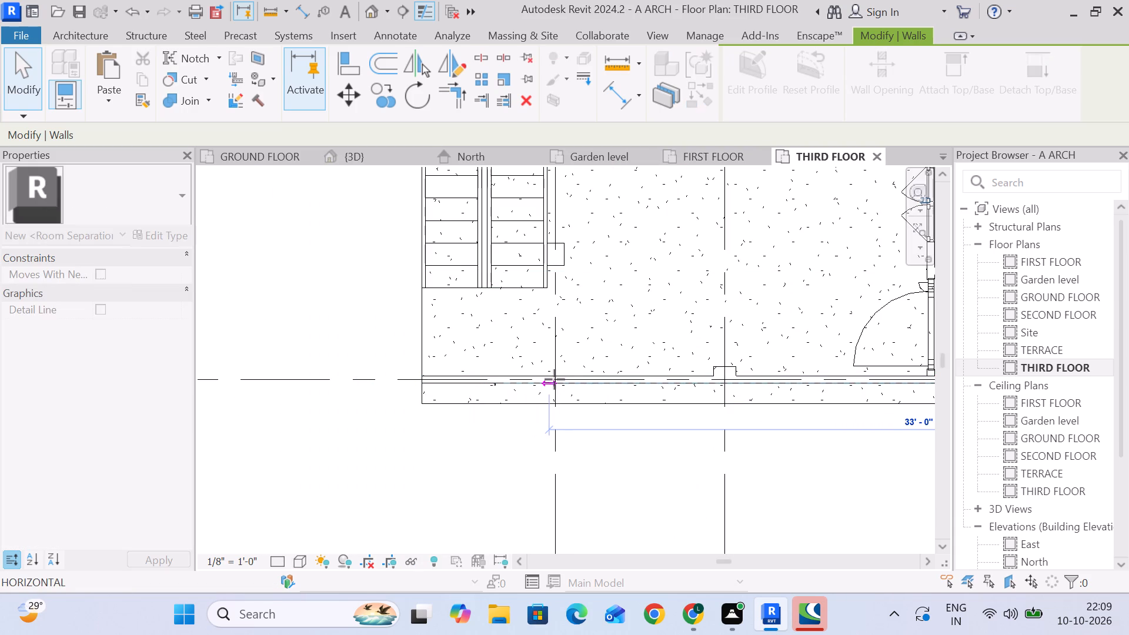
{"action": "left_click_drag", "start_coordinate": [555, 379], "coordinate": [556, 379]}
{"action": "scroll", "coordinate": [556, 392], "scroll_direction": "up", "scroll_amount": 12}
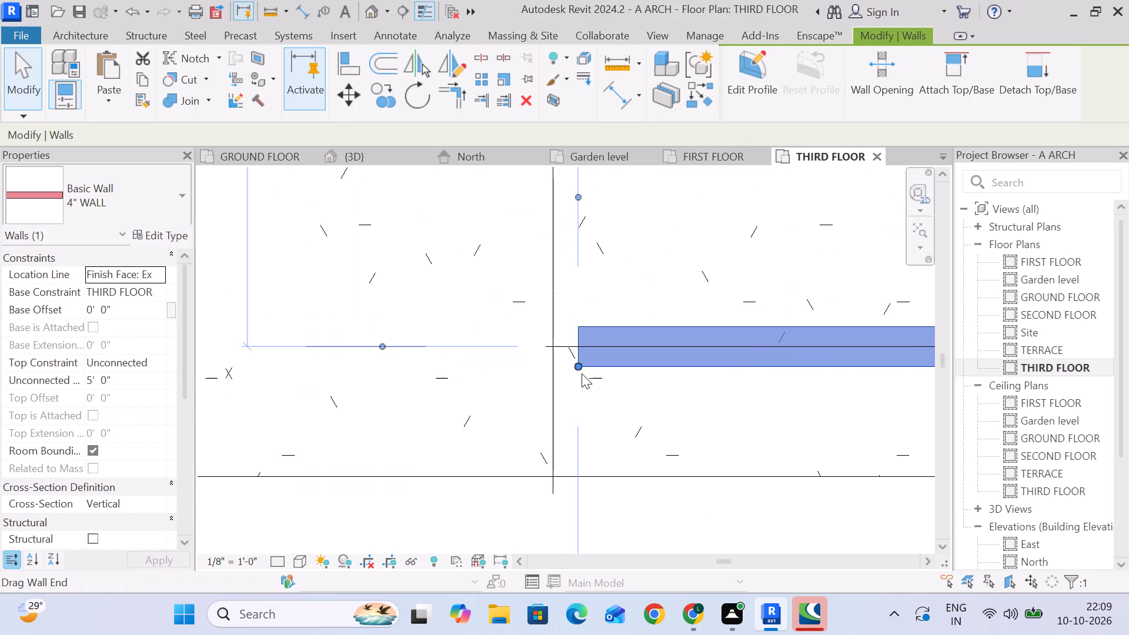
{"action": "scroll", "coordinate": [568, 343], "scroll_direction": "down", "scroll_amount": 9}
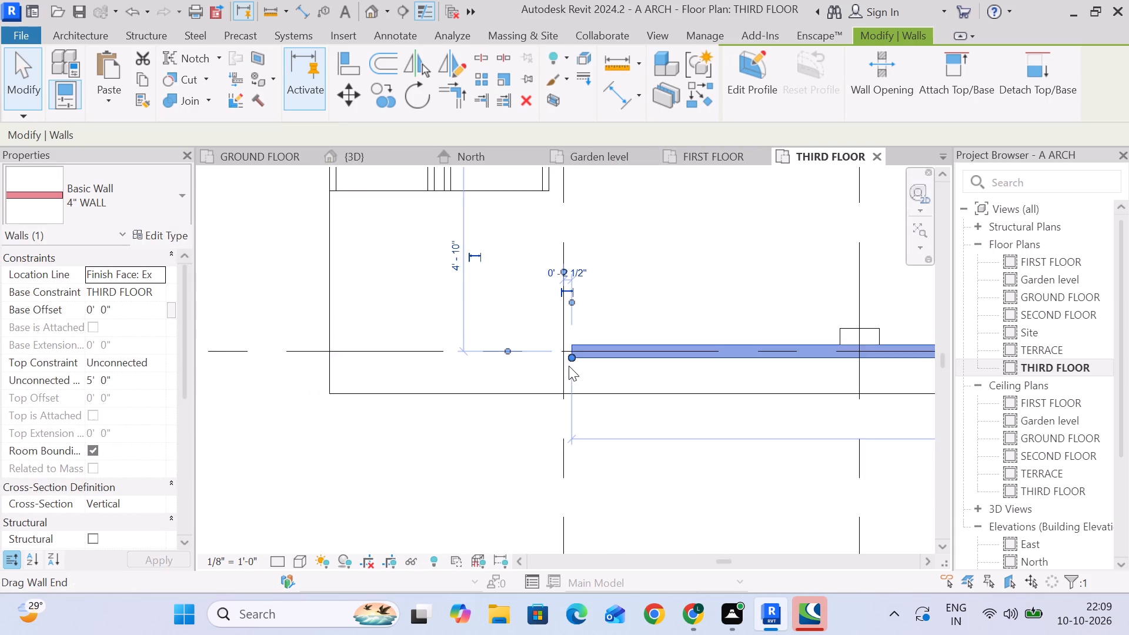
{"action": "scroll", "coordinate": [567, 250], "scroll_direction": "down", "scroll_amount": 4}
Align the grid B terrace wall's free end with the slab edge running alongside the stair flight near grid 5.
{"action": "middle_click_drag", "start_coordinate": [565, 253], "coordinate": [526, 425]}
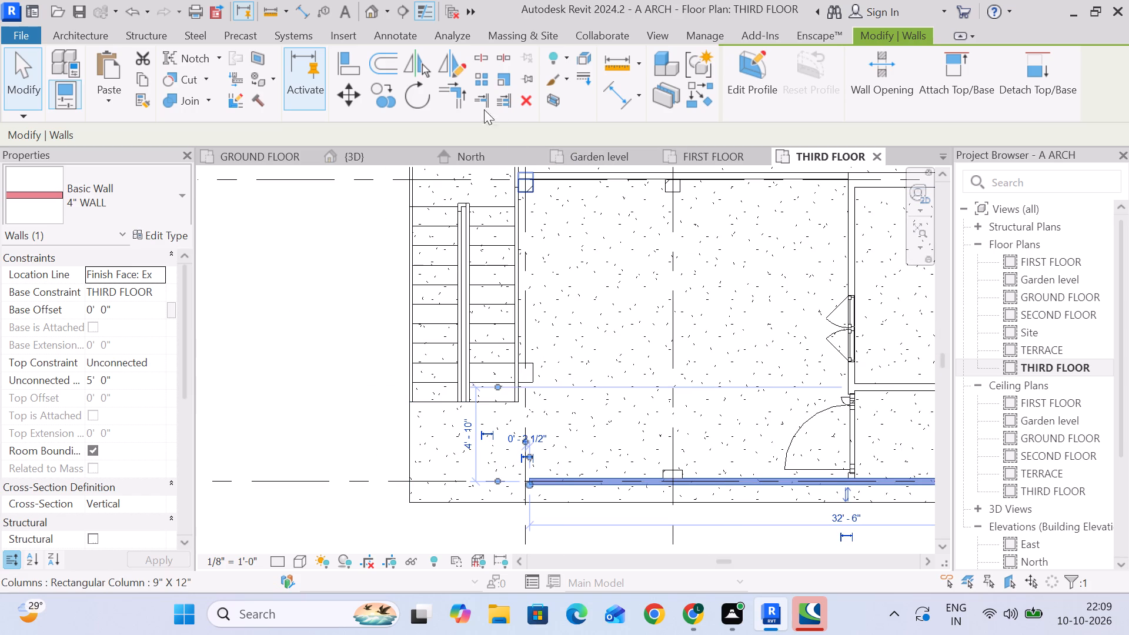
{"action": "left_click", "coordinate": [342, 63]}
{"action": "scroll", "coordinate": [524, 230], "scroll_direction": "up", "scroll_amount": 5}
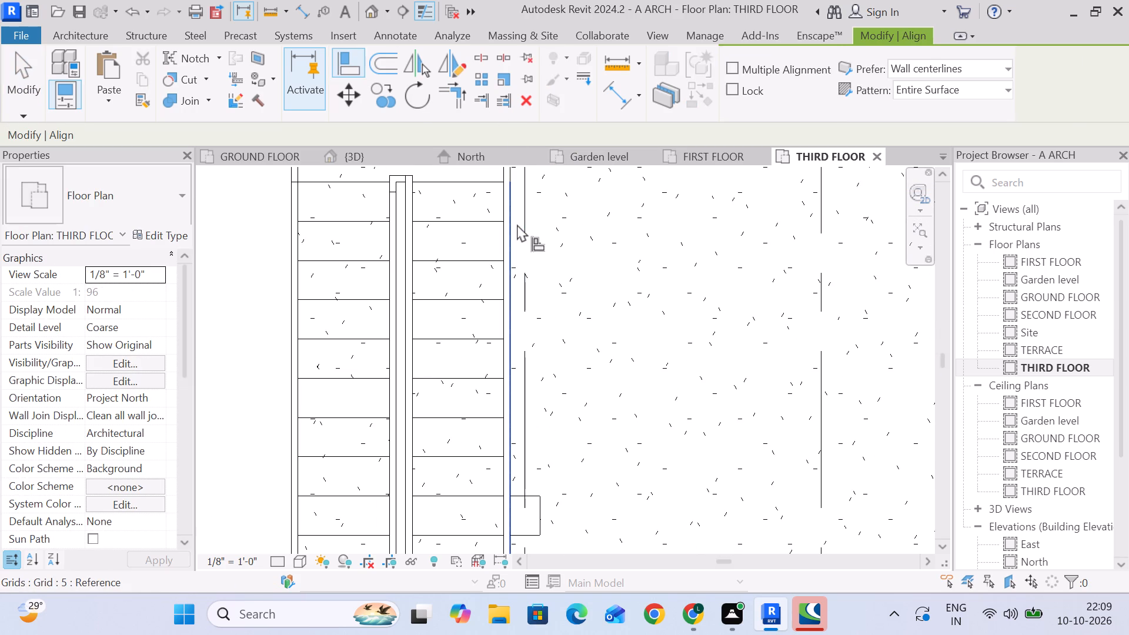
{"action": "left_click", "coordinate": [517, 224]}
{"action": "scroll", "coordinate": [550, 336], "scroll_direction": "down", "scroll_amount": 5}
{"action": "middle_click_drag", "start_coordinate": [589, 396], "coordinate": [588, 272]}
{"action": "scroll", "coordinate": [564, 426], "scroll_direction": "up", "scroll_amount": 11}
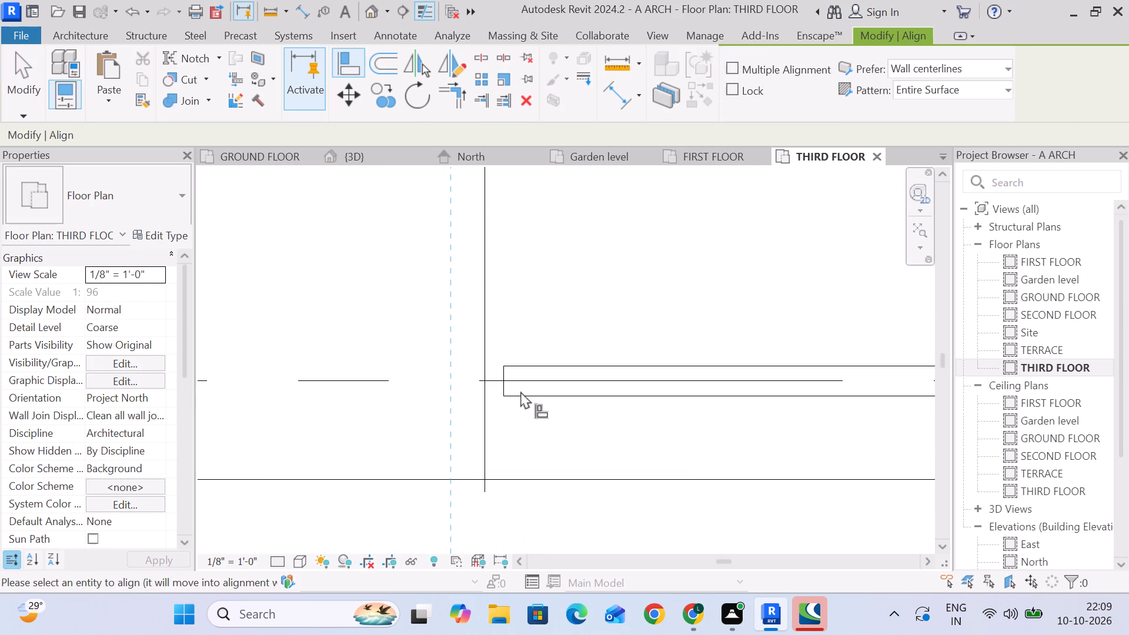
{"action": "left_click", "coordinate": [505, 386]}
{"action": "left_click", "coordinate": [27, 71]}
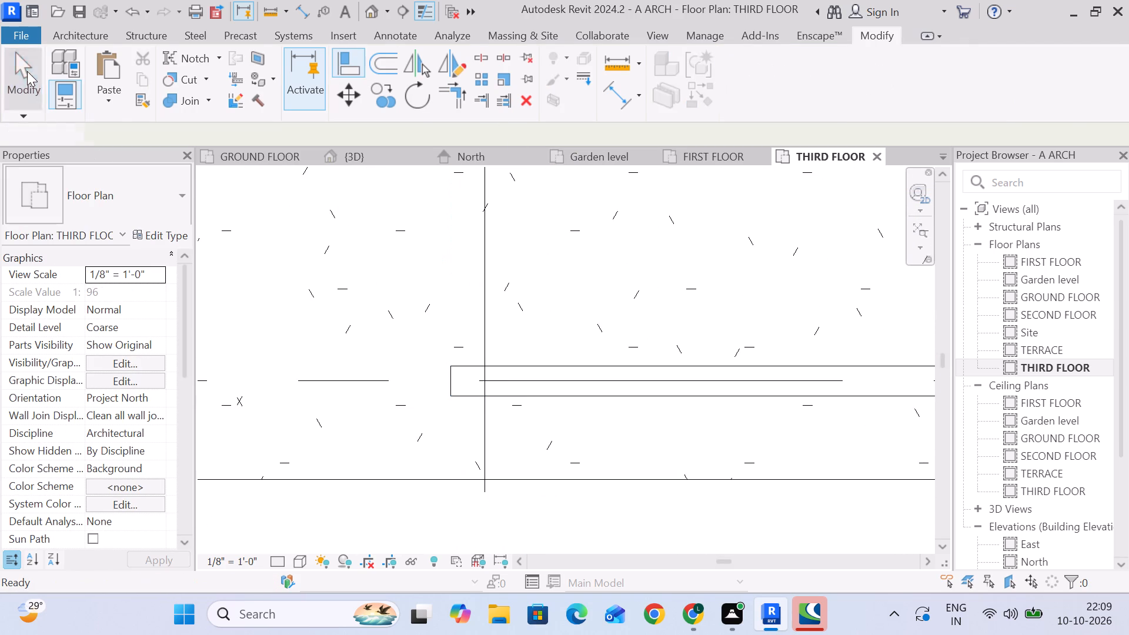
Examine the shortened grid B terrace wall's free end in 3D, from above and beside the stair landing.
{"action": "scroll", "coordinate": [216, 179], "scroll_direction": "down", "scroll_amount": 10}
{"action": "middle_click_drag", "start_coordinate": [319, 279], "coordinate": [582, 360]}
{"action": "scroll", "coordinate": [583, 360], "scroll_direction": "down", "scroll_amount": 3}
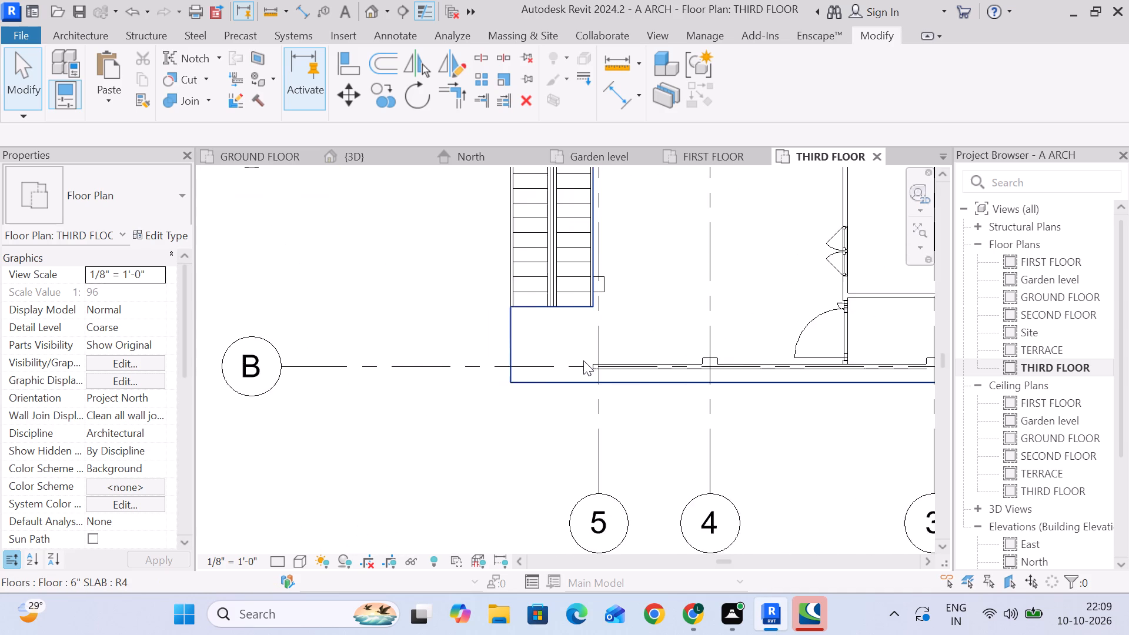
{"action": "middle_click_drag", "start_coordinate": [583, 360], "coordinate": [502, 360]}
{"action": "left_click", "coordinate": [366, 156]}
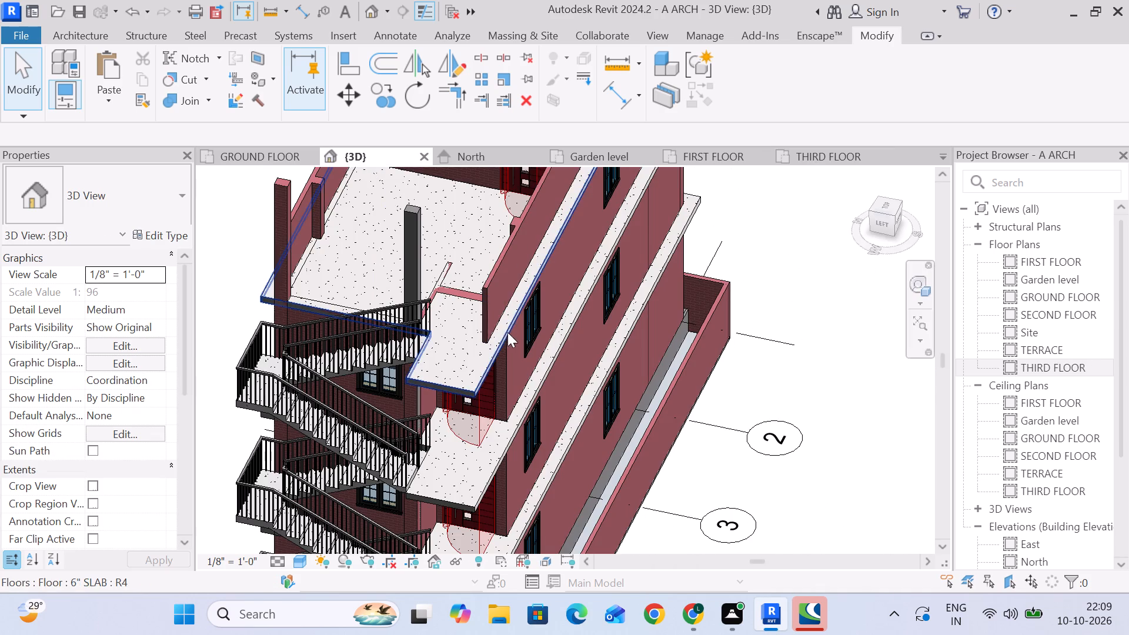
{"action": "middle_click_drag", "start_coordinate": [470, 291], "coordinate": [422, 289]}
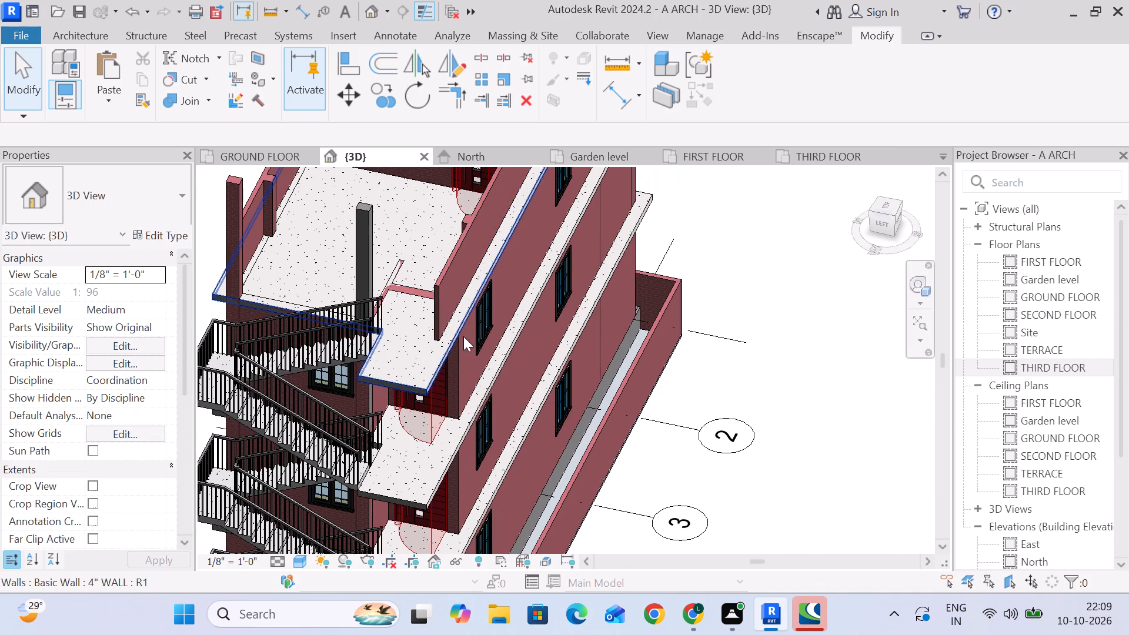
{"action": "scroll", "coordinate": [435, 339], "scroll_direction": "up", "scroll_amount": 5}
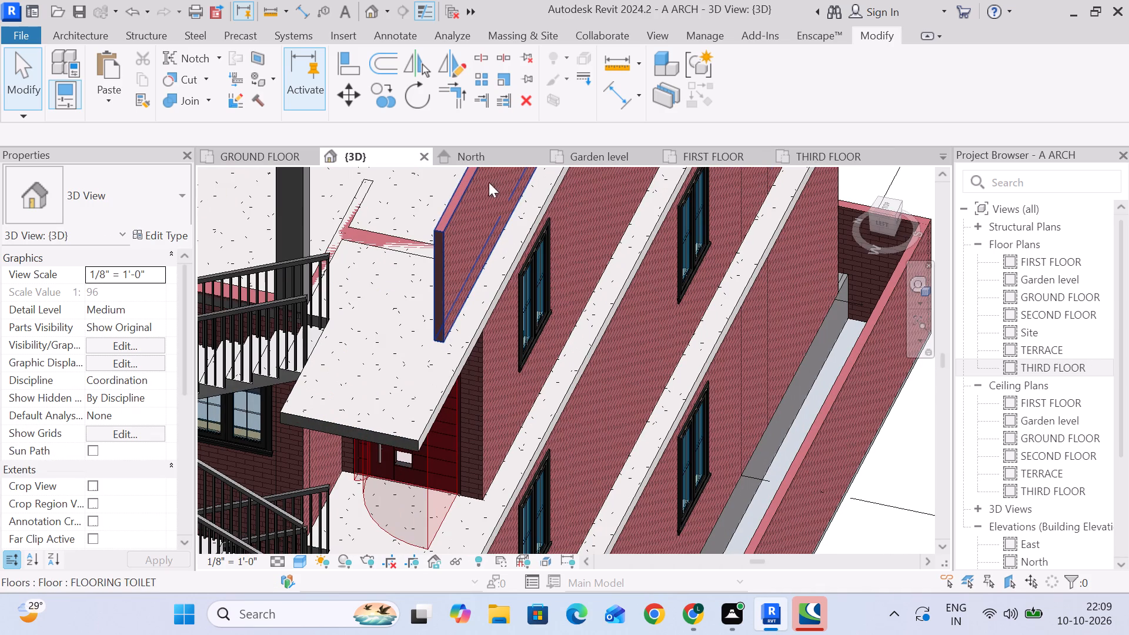
{"action": "scroll", "coordinate": [400, 285], "scroll_direction": "down", "scroll_amount": 1}
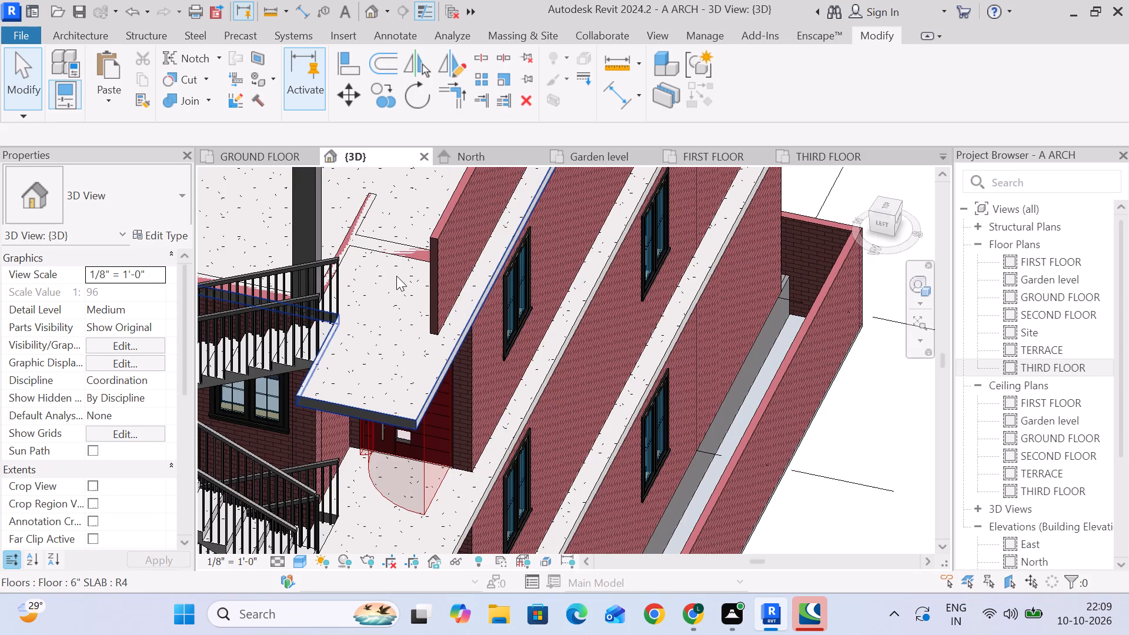
{"action": "middle_click_drag", "start_coordinate": [396, 263], "coordinate": [417, 471], "text": "shift"}
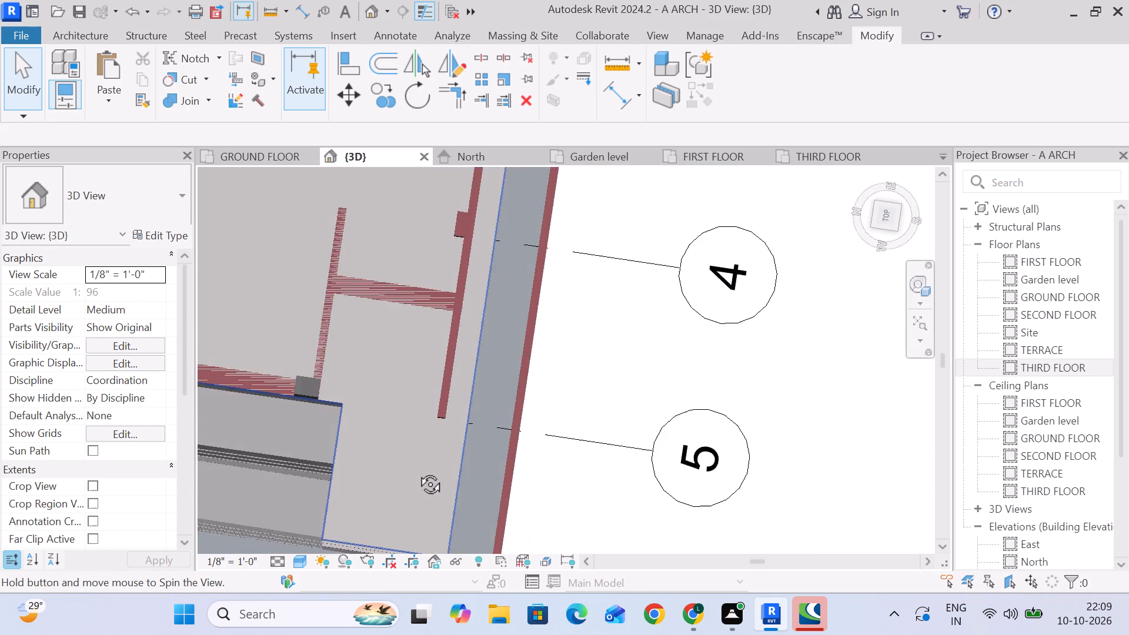
{"action": "middle_click_drag", "start_coordinate": [417, 471], "coordinate": [309, 415], "text": "shift"}
{"action": "middle_click_drag", "start_coordinate": [372, 415], "coordinate": [372, 295]}
{"action": "middle_click_drag", "start_coordinate": [374, 299], "coordinate": [379, 333], "text": "shift"}
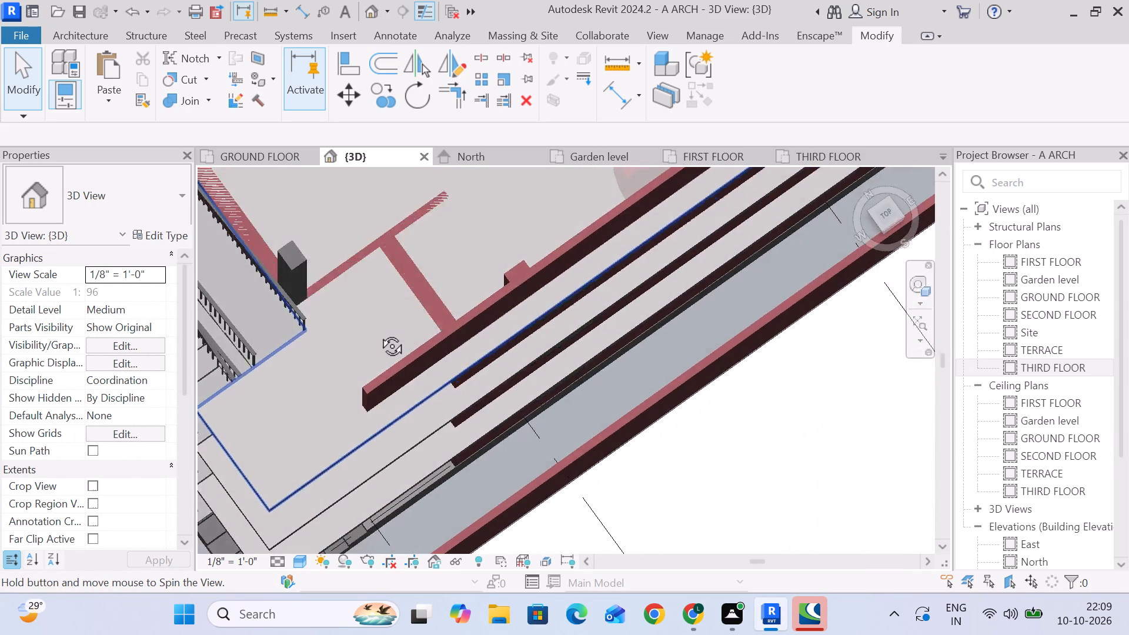
{"action": "middle_click_drag", "start_coordinate": [379, 333], "coordinate": [426, 266], "text": "shift"}
{"action": "scroll", "coordinate": [394, 331], "scroll_direction": "up", "scroll_amount": 5}
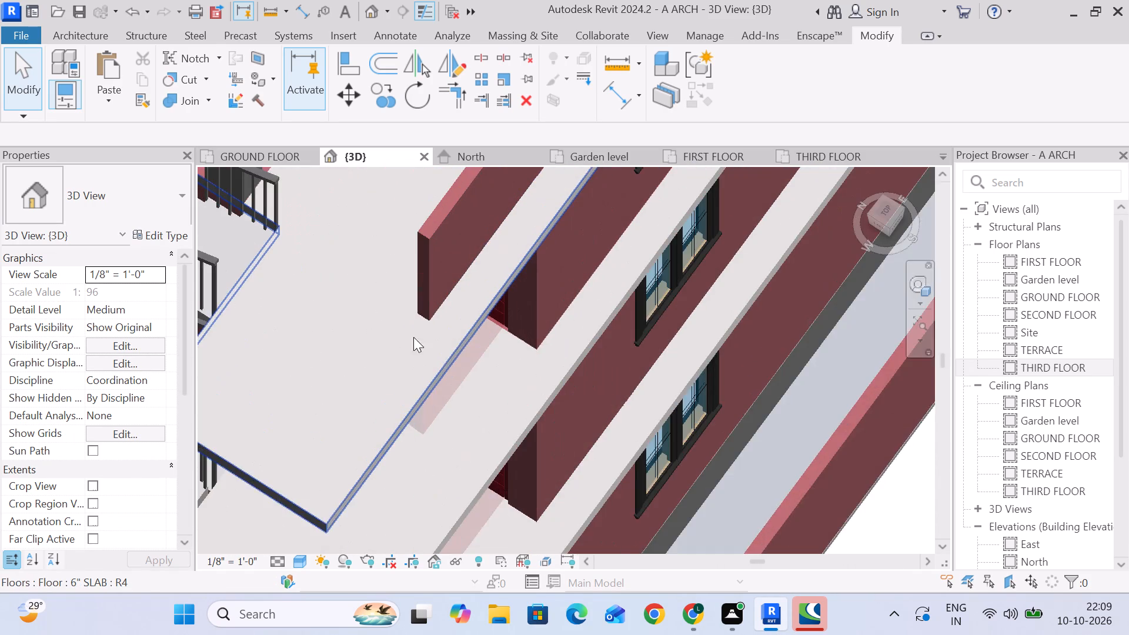
{"action": "scroll", "coordinate": [429, 322], "scroll_direction": "down", "scroll_amount": 4}
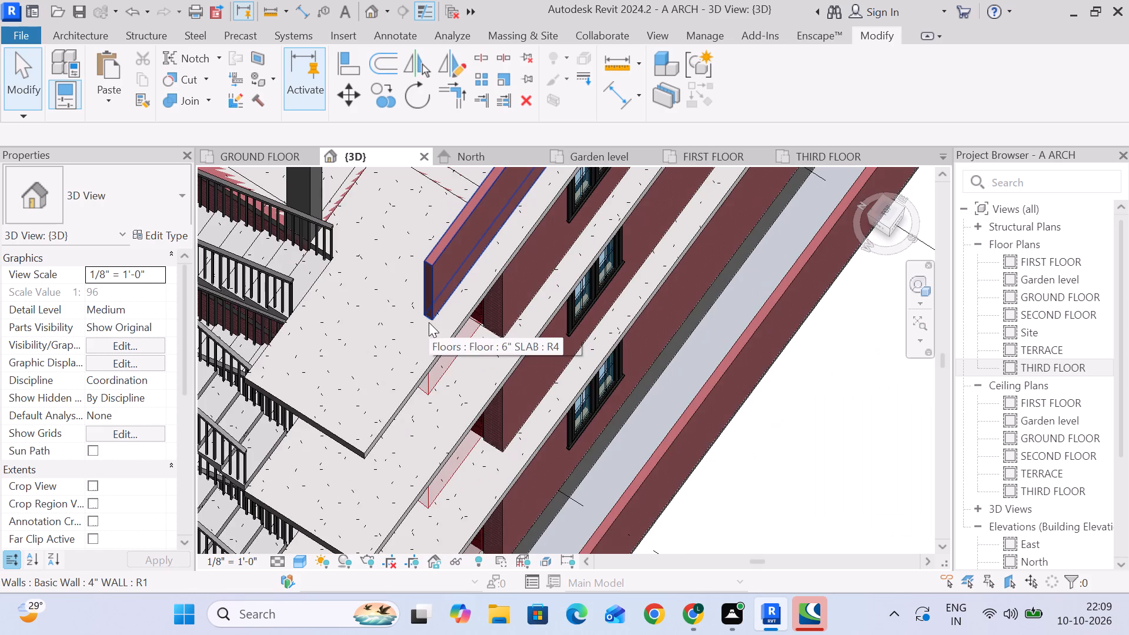
{"action": "middle_click_drag", "start_coordinate": [429, 322], "coordinate": [426, 296]}
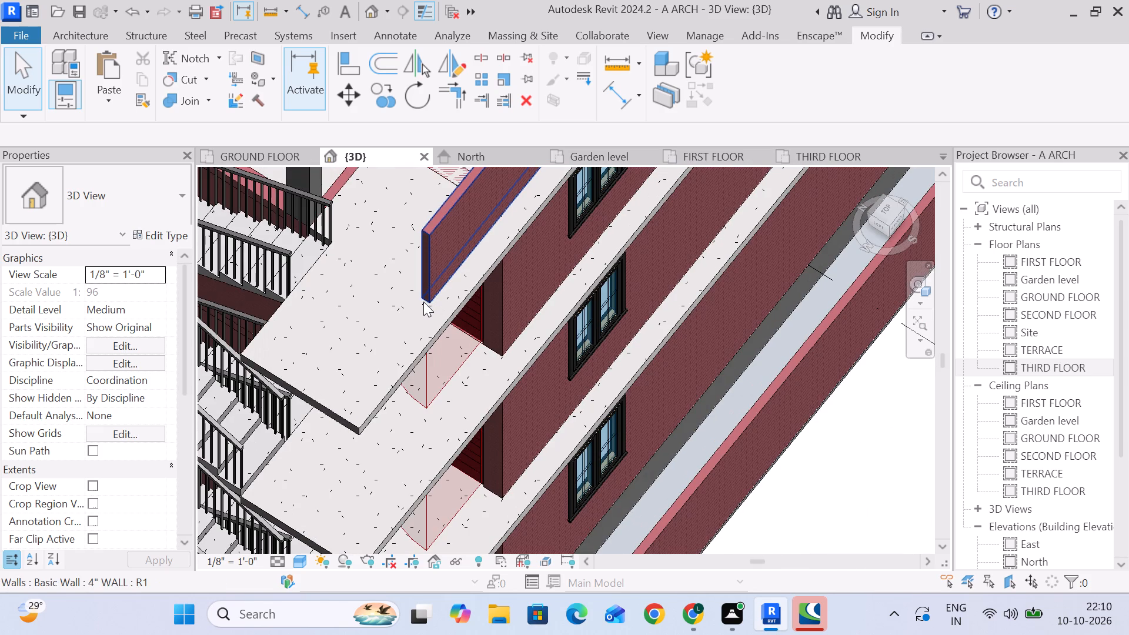
Examine the whole building in 3D, then the terrace walls, columns and rooms on the third floor.
{"action": "scroll", "coordinate": [425, 305], "scroll_direction": "down", "scroll_amount": 9}
{"action": "middle_click_drag", "start_coordinate": [463, 392], "coordinate": [476, 243]}
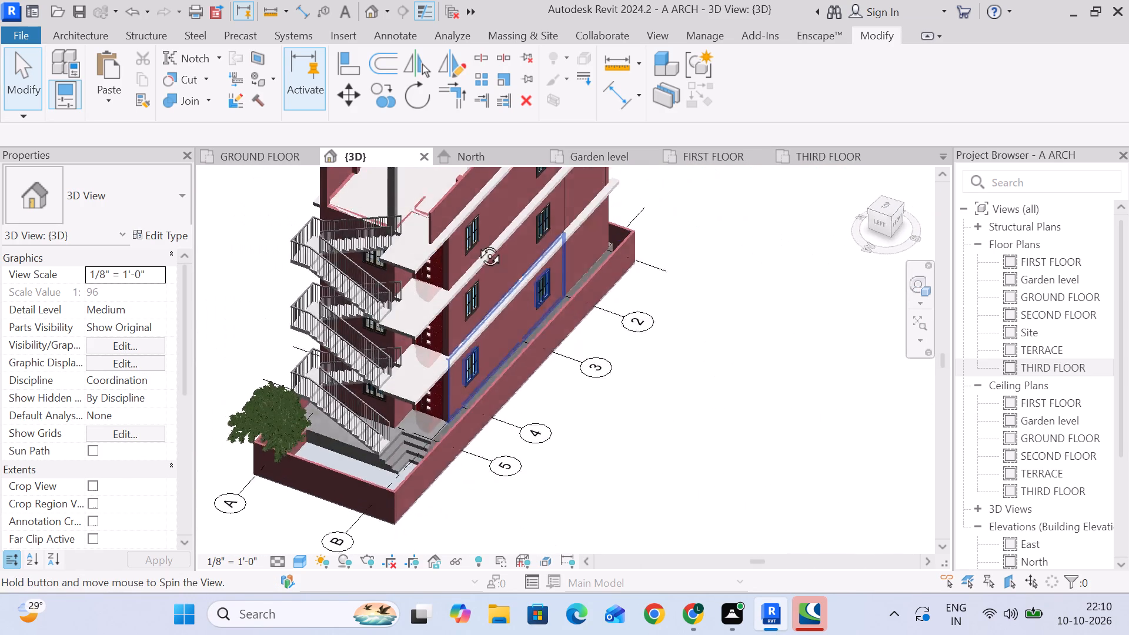
{"action": "middle_click_drag", "start_coordinate": [476, 243], "coordinate": [423, 271]}
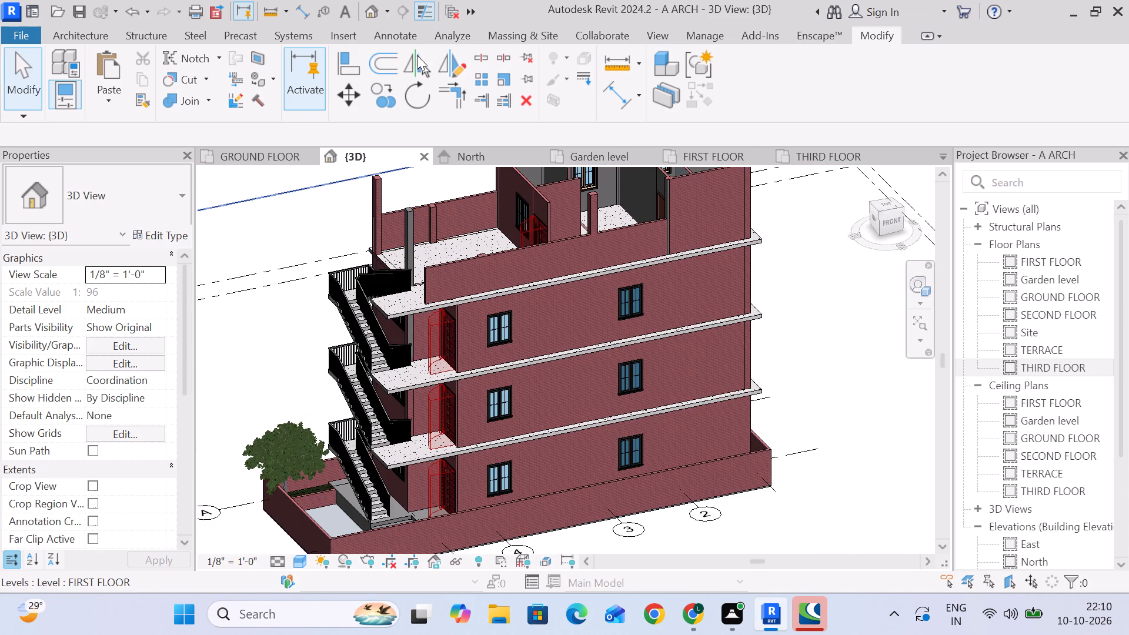
{"action": "scroll", "coordinate": [398, 314], "scroll_direction": "down", "scroll_amount": 3}
{"action": "middle_click_drag", "start_coordinate": [455, 360], "coordinate": [468, 312]}
{"action": "scroll", "coordinate": [437, 352], "scroll_direction": "up", "scroll_amount": 5}
{"action": "middle_click_drag", "start_coordinate": [435, 359], "coordinate": [408, 453]}
{"action": "middle_click_drag", "start_coordinate": [378, 260], "coordinate": [379, 327]}
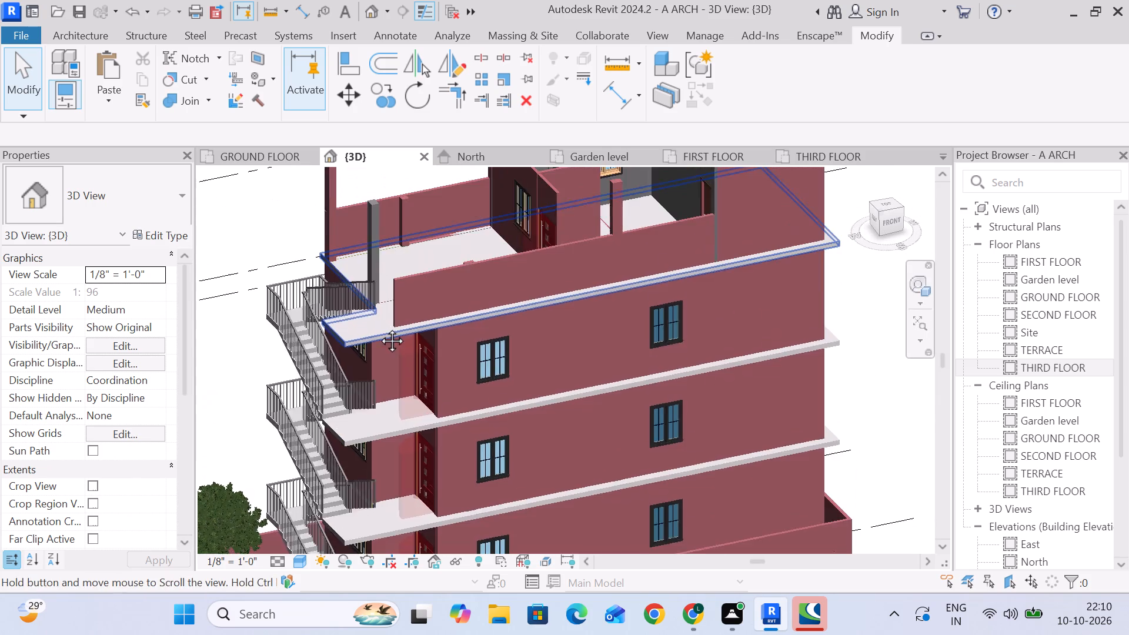
{"action": "scroll", "coordinate": [376, 218], "scroll_direction": "up", "scroll_amount": 5}
{"action": "middle_click_drag", "start_coordinate": [445, 246], "coordinate": [356, 319]}
{"action": "scroll", "coordinate": [356, 319], "scroll_direction": "down", "scroll_amount": 2}
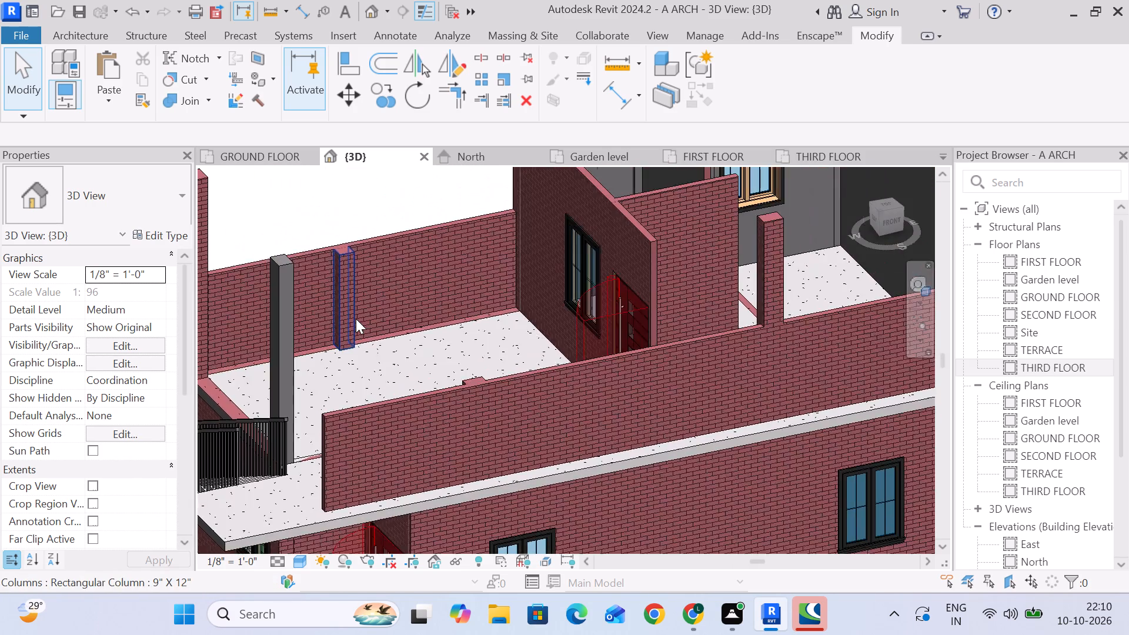
{"action": "scroll", "coordinate": [356, 319], "scroll_direction": "down", "scroll_amount": 2}
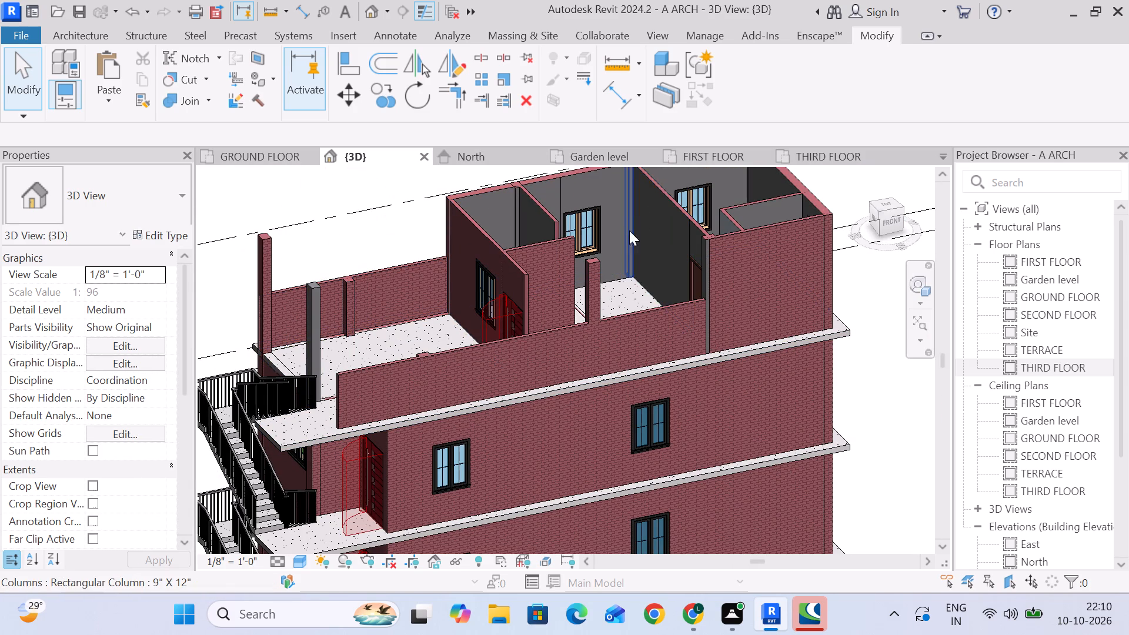
{"action": "middle_click_drag", "start_coordinate": [624, 235], "coordinate": [515, 302]}
{"action": "scroll", "coordinate": [507, 293], "scroll_direction": "down", "scroll_amount": 3}
{"action": "middle_click_drag", "start_coordinate": [573, 290], "coordinate": [563, 247]}
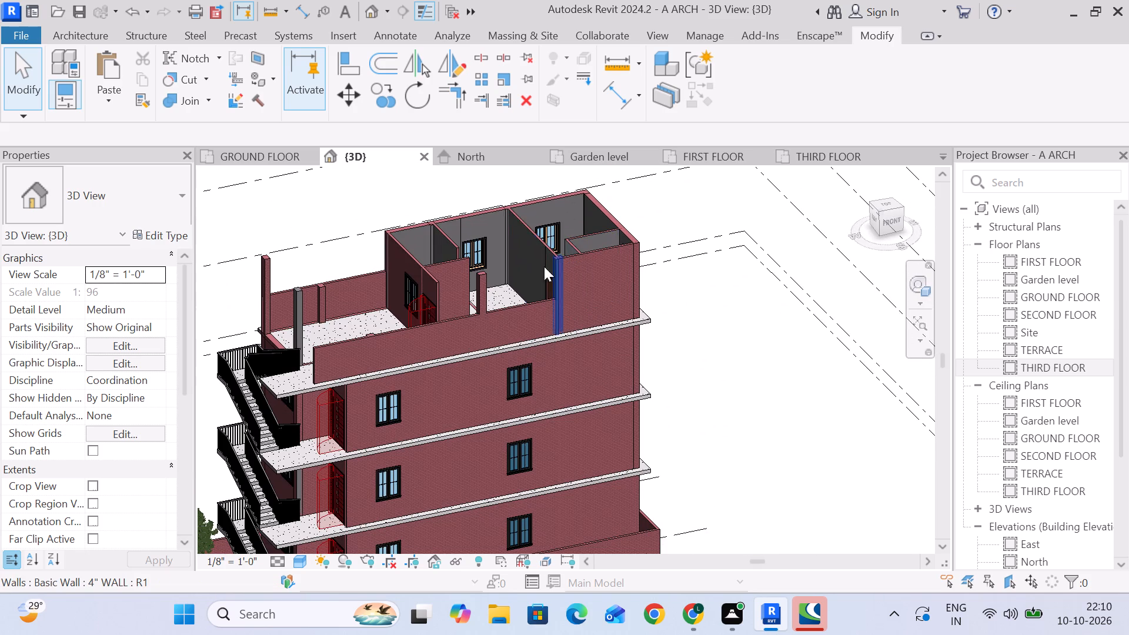
{"action": "scroll", "coordinate": [430, 306], "scroll_direction": "down", "scroll_amount": 3}
{"action": "middle_click_drag", "start_coordinate": [430, 308], "coordinate": [502, 215]}
{"action": "middle_click_drag", "start_coordinate": [432, 252], "coordinate": [431, 358]}
{"action": "scroll", "coordinate": [423, 336], "scroll_direction": "up", "scroll_amount": 3}
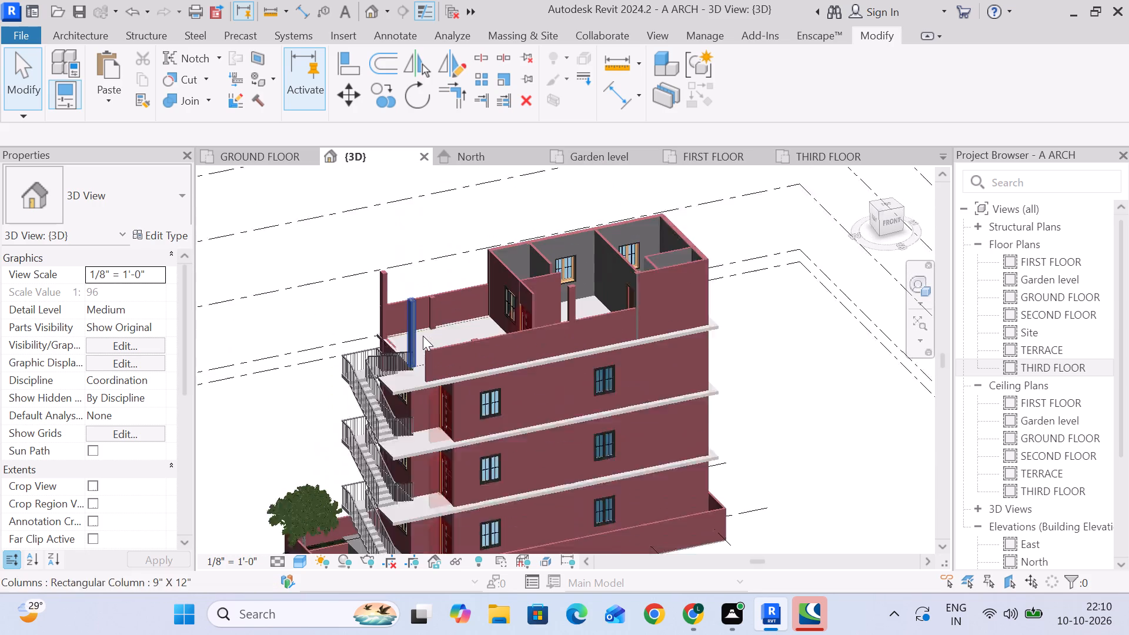
{"action": "scroll", "coordinate": [446, 330], "scroll_direction": "up", "scroll_amount": 3}
{"action": "middle_click_drag", "start_coordinate": [463, 342], "coordinate": [482, 295]}
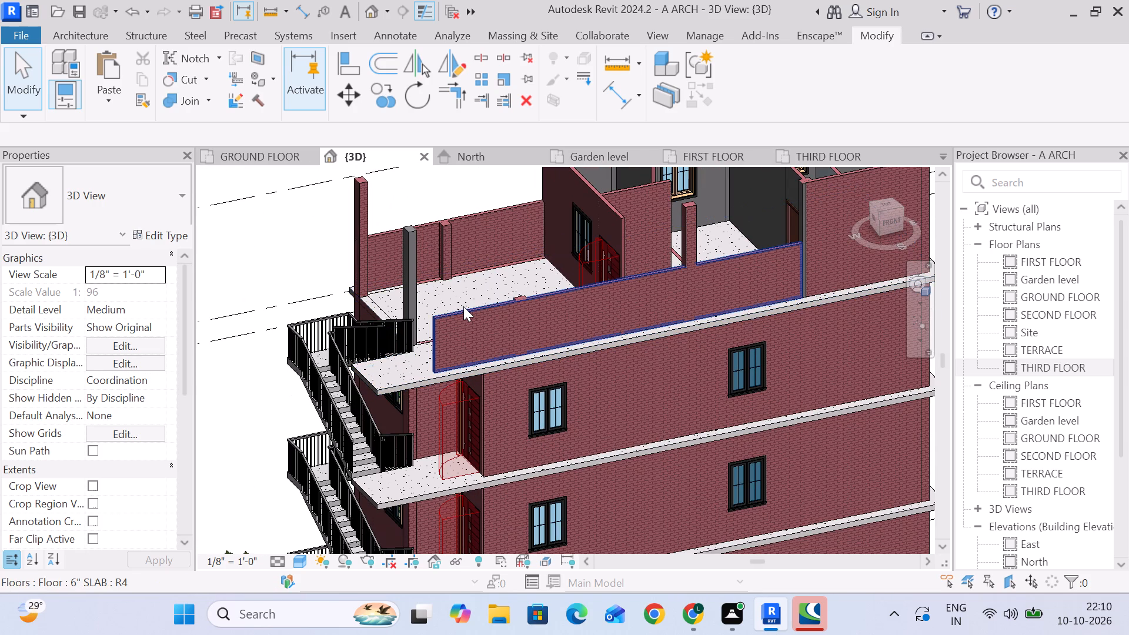
Save the project.
{"action": "key", "text": "ctrl+s"}
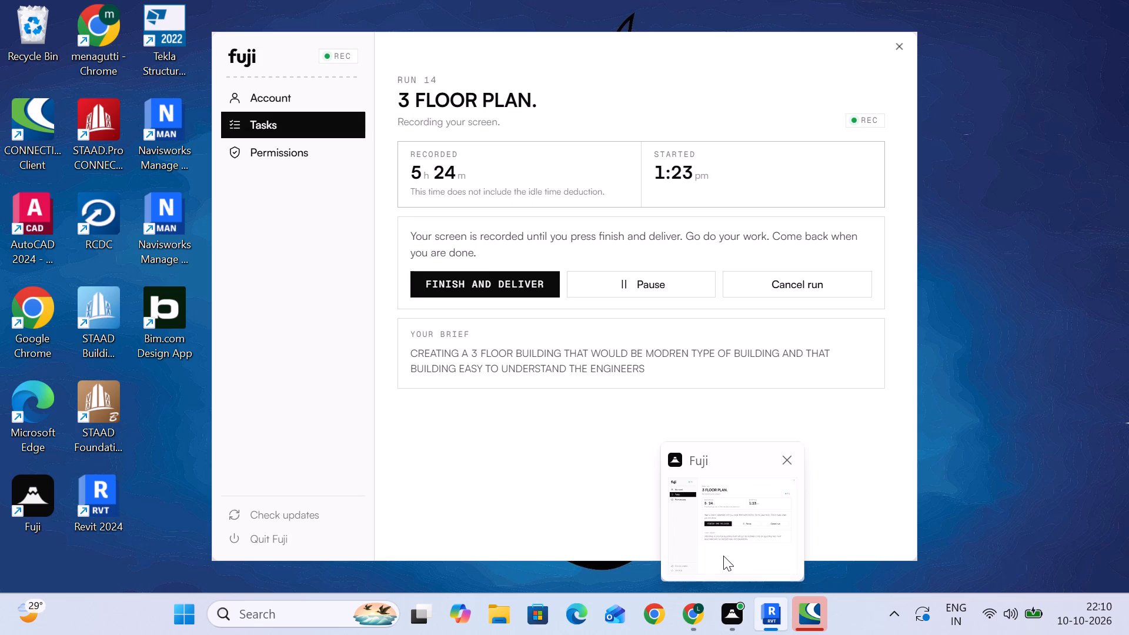
Examine the facade, external stair and terrace edge between the grid A and grid B walls in 3D.
{"action": "scroll", "coordinate": [455, 308], "scroll_direction": "down", "scroll_amount": 4}
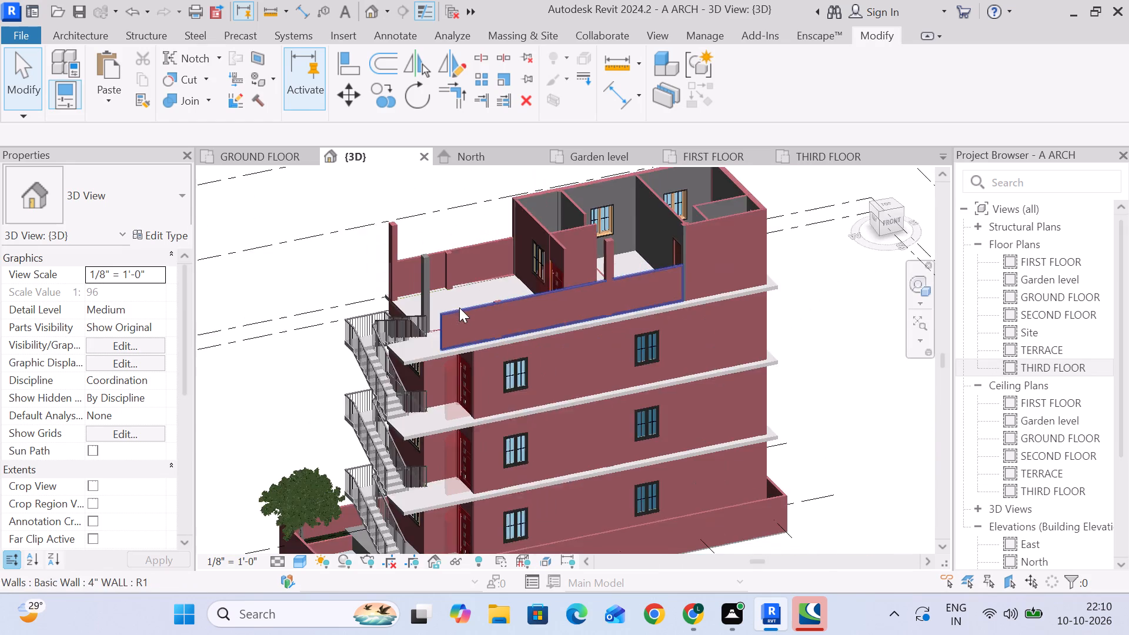
{"action": "middle_click_drag", "start_coordinate": [459, 308], "coordinate": [423, 290]}
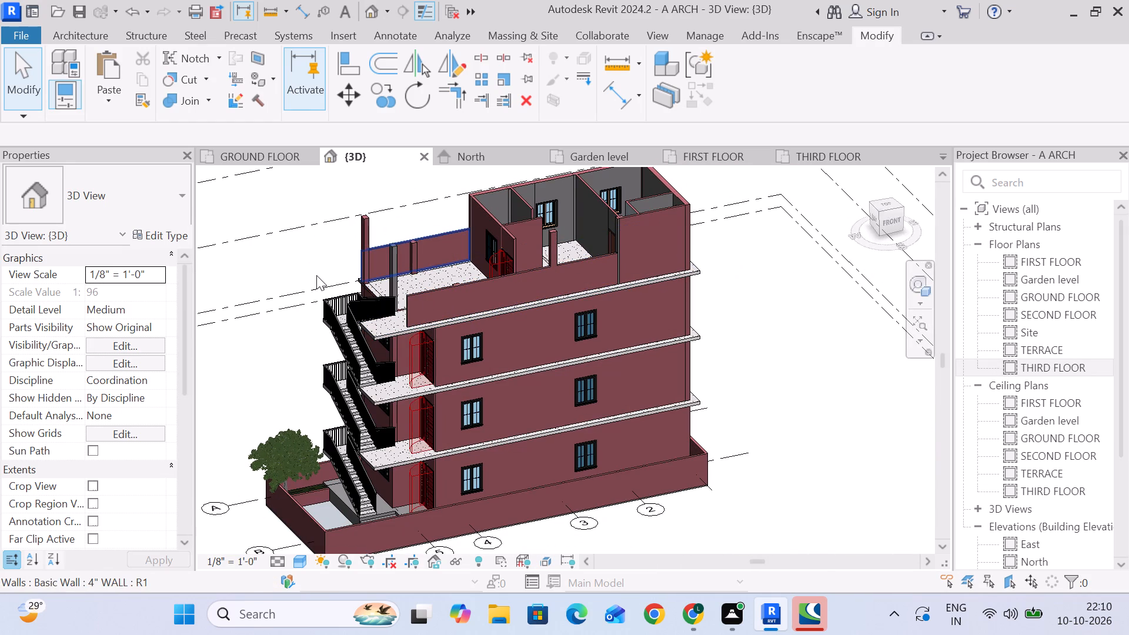
{"action": "middle_click_drag", "start_coordinate": [473, 361], "coordinate": [468, 340]}
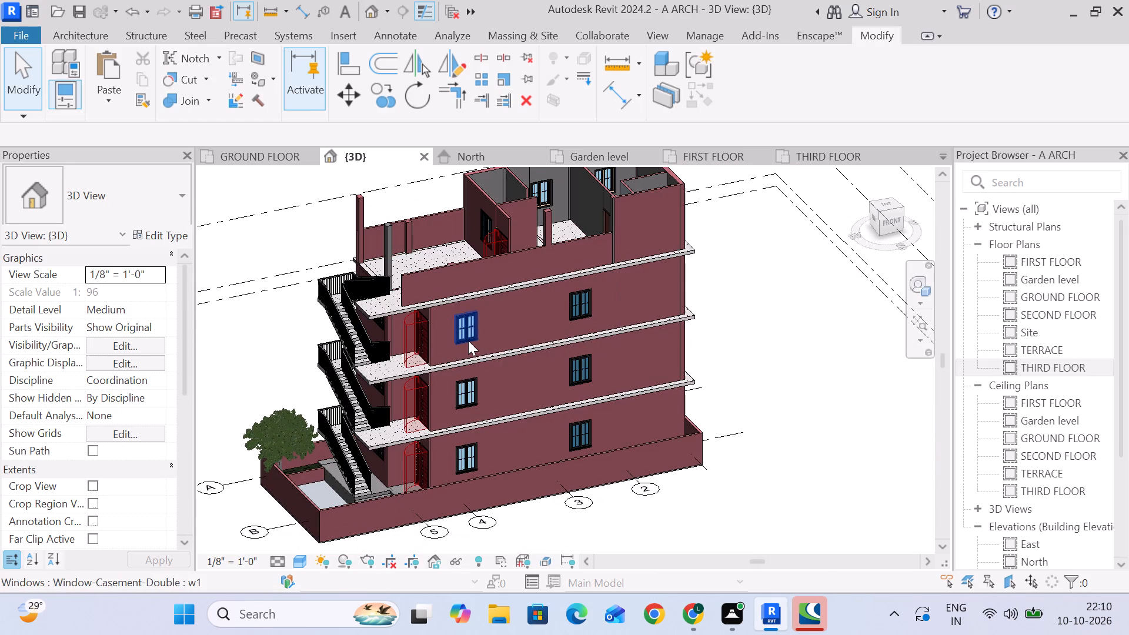
{"action": "middle_click_drag", "start_coordinate": [670, 436], "coordinate": [734, 353]}
{"action": "middle_click_drag", "start_coordinate": [689, 390], "coordinate": [668, 472]}
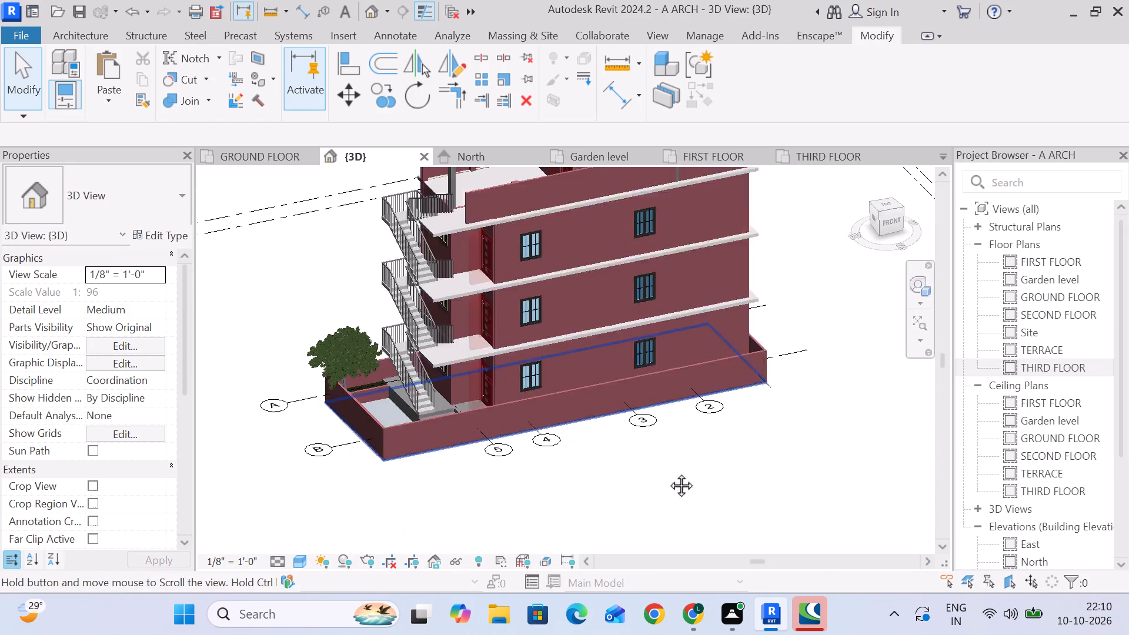
{"action": "middle_click_drag", "start_coordinate": [668, 472], "coordinate": [661, 504]}
{"action": "scroll", "coordinate": [445, 297], "scroll_direction": "up", "scroll_amount": 2}
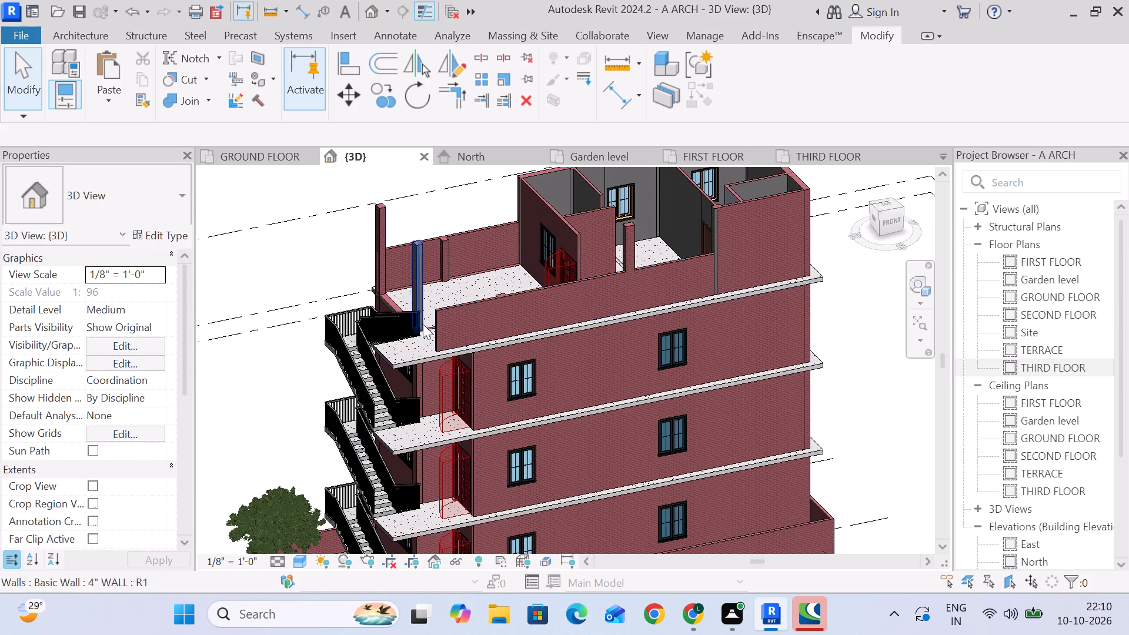
{"action": "scroll", "coordinate": [402, 301], "scroll_direction": "up", "scroll_amount": 3}
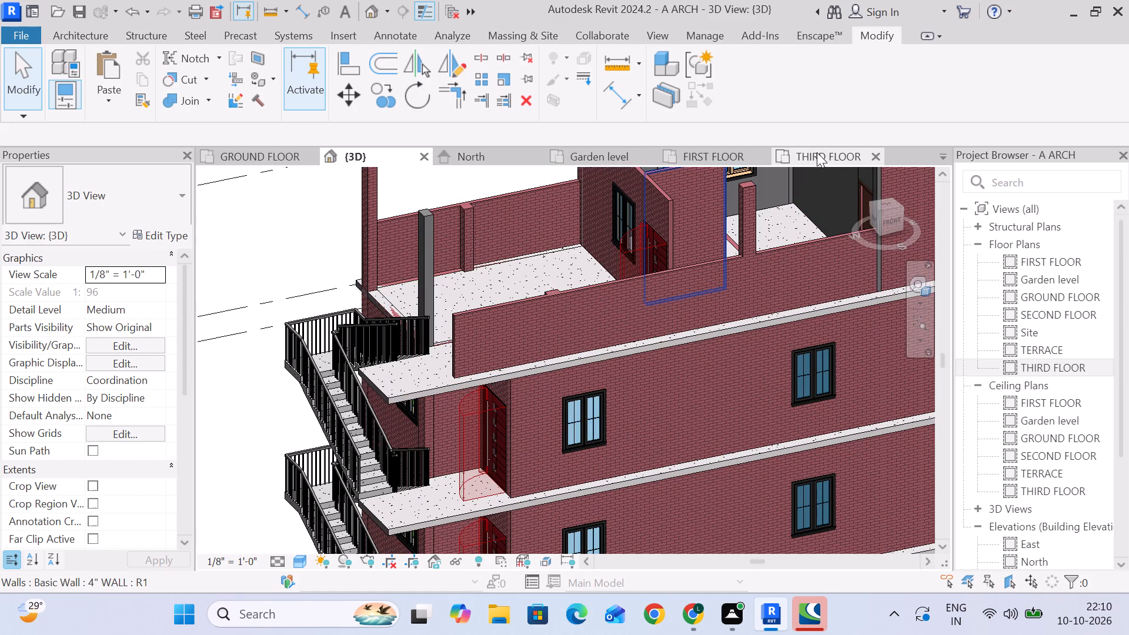
Examine the THIRD FLOOR plan around the stair and grid B terrace wall, and check the GROUND FLOOR plan.
{"action": "left_click", "coordinate": [817, 152]}
{"action": "scroll", "coordinate": [585, 309], "scroll_direction": "down", "scroll_amount": 4}
{"action": "middle_click_drag", "start_coordinate": [578, 310], "coordinate": [536, 323]}
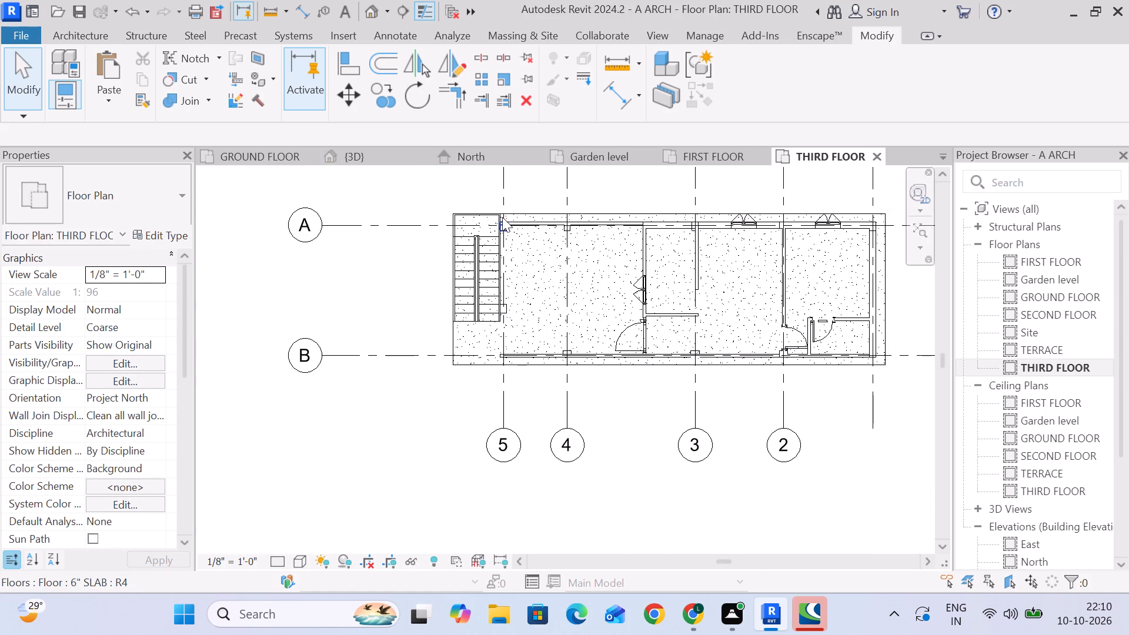
{"action": "middle_click_drag", "start_coordinate": [535, 271], "coordinate": [514, 266]}
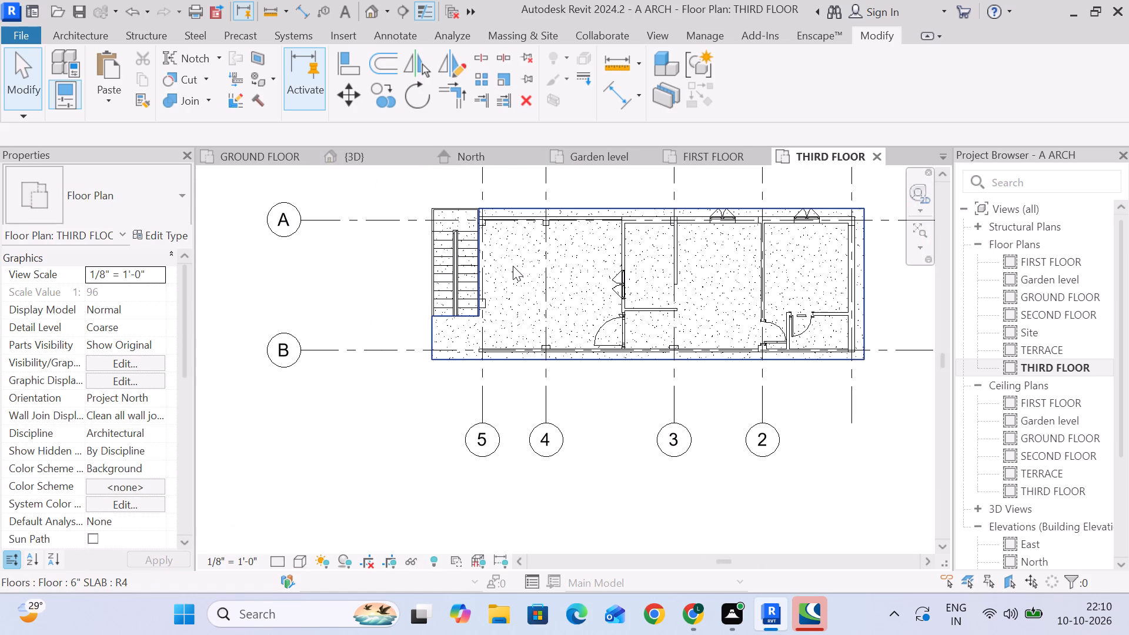
{"action": "middle_click_drag", "start_coordinate": [525, 294], "coordinate": [517, 290]}
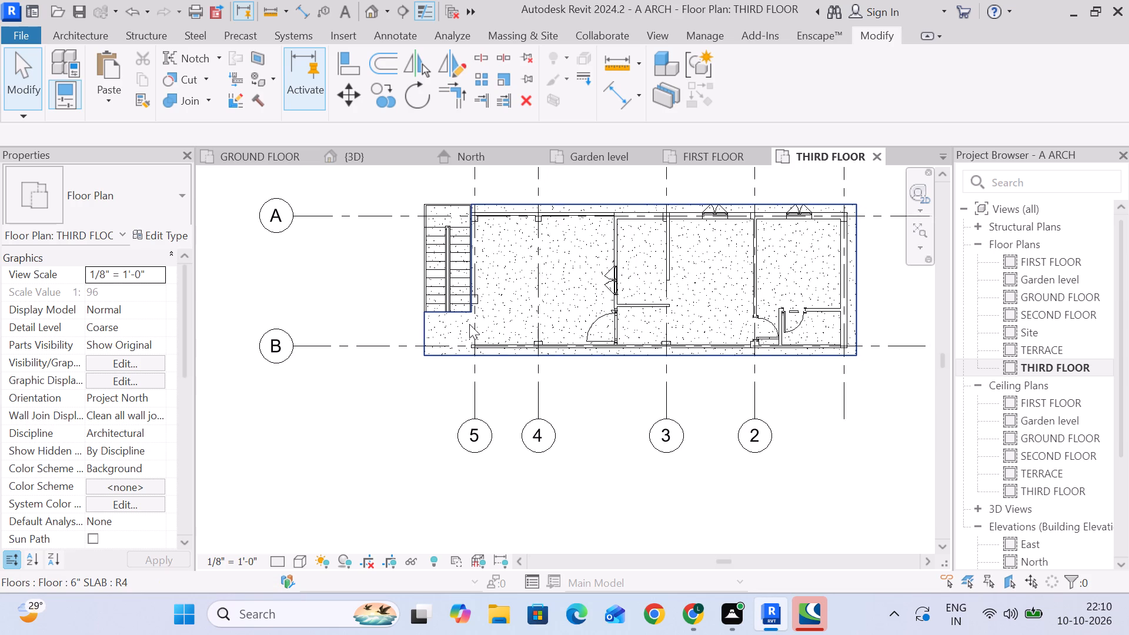
{"action": "scroll", "coordinate": [469, 330], "scroll_direction": "up", "scroll_amount": 5}
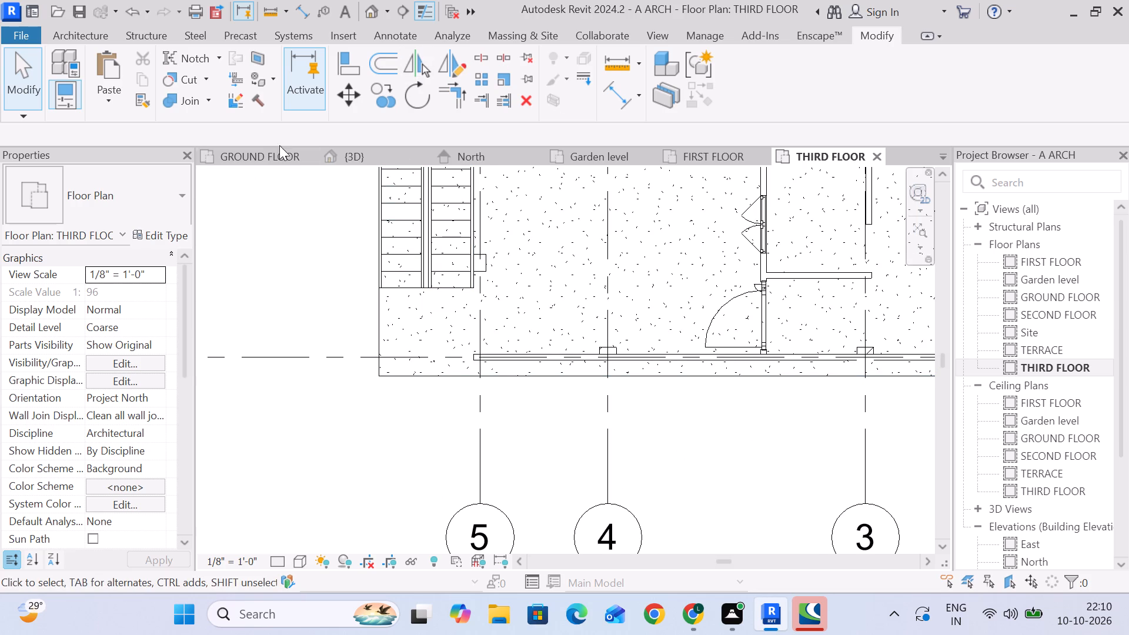
{"action": "left_click", "coordinate": [252, 159]}
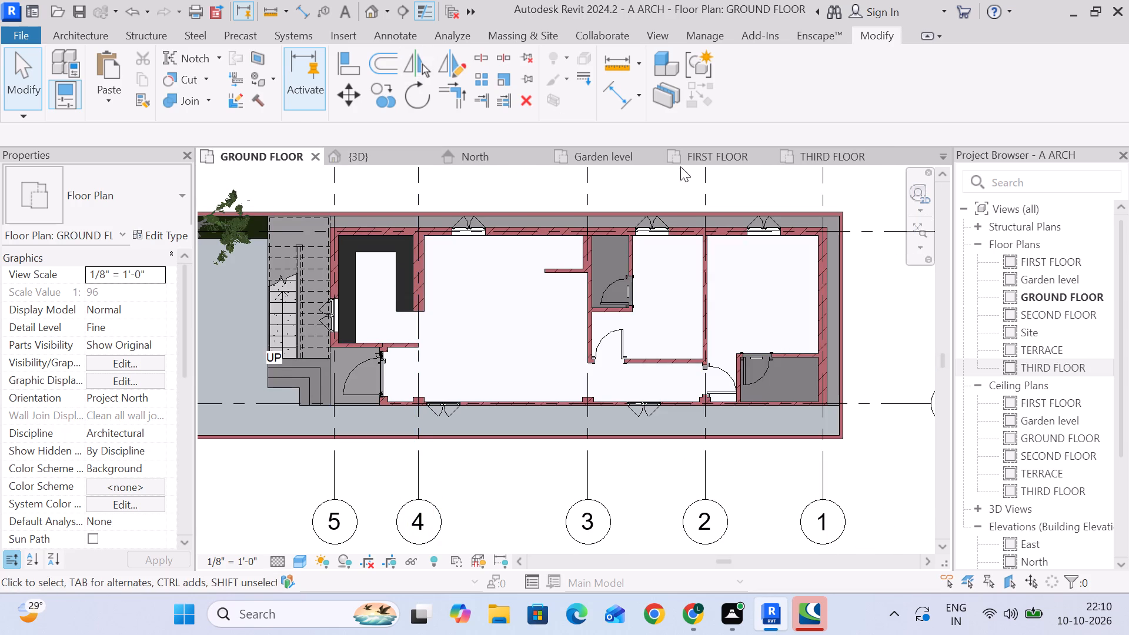
Set the FIRST FLOOR plan to Fine detail level and the Shaded visual style.
{"action": "left_click", "coordinate": [729, 160]}
{"action": "scroll", "coordinate": [420, 242], "scroll_direction": "up", "scroll_amount": 3}
{"action": "scroll", "coordinate": [452, 280], "scroll_direction": "down", "scroll_amount": 1}
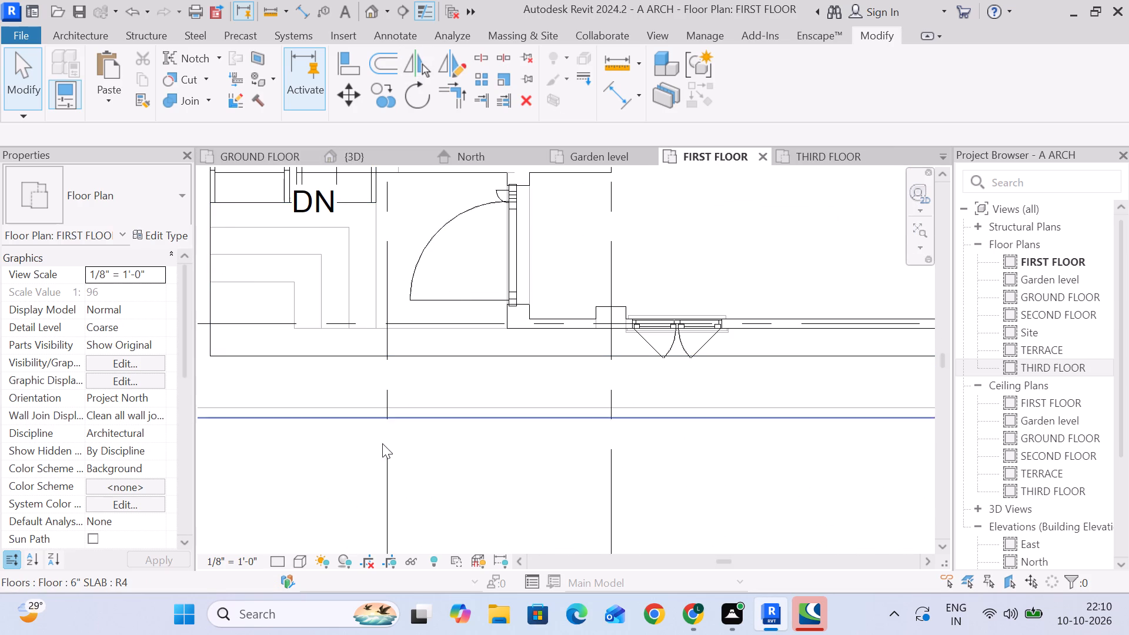
{"action": "left_click", "coordinate": [275, 563]}
{"action": "left_click", "coordinate": [280, 545]}
{"action": "left_click", "coordinate": [296, 557]}
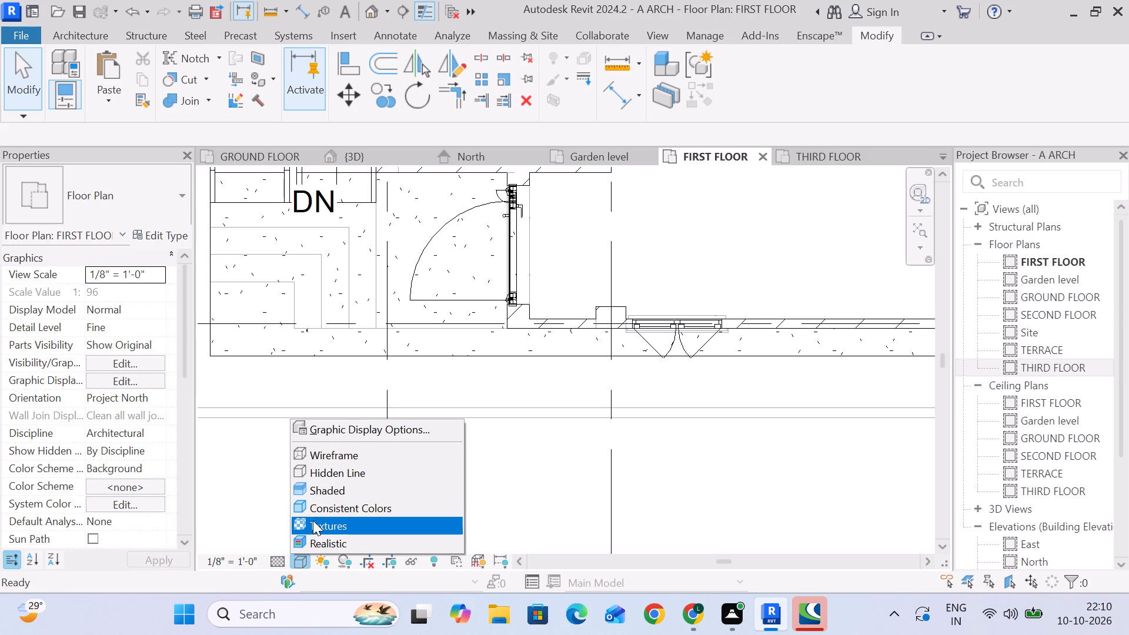
{"action": "left_click", "coordinate": [318, 494]}
Start a railing on the FIRST FLOOR, try a path segment about 2'-7" long from the outer stair railing's end, and undo that segment.
{"action": "scroll", "coordinate": [483, 433], "scroll_direction": "down", "scroll_amount": 4}
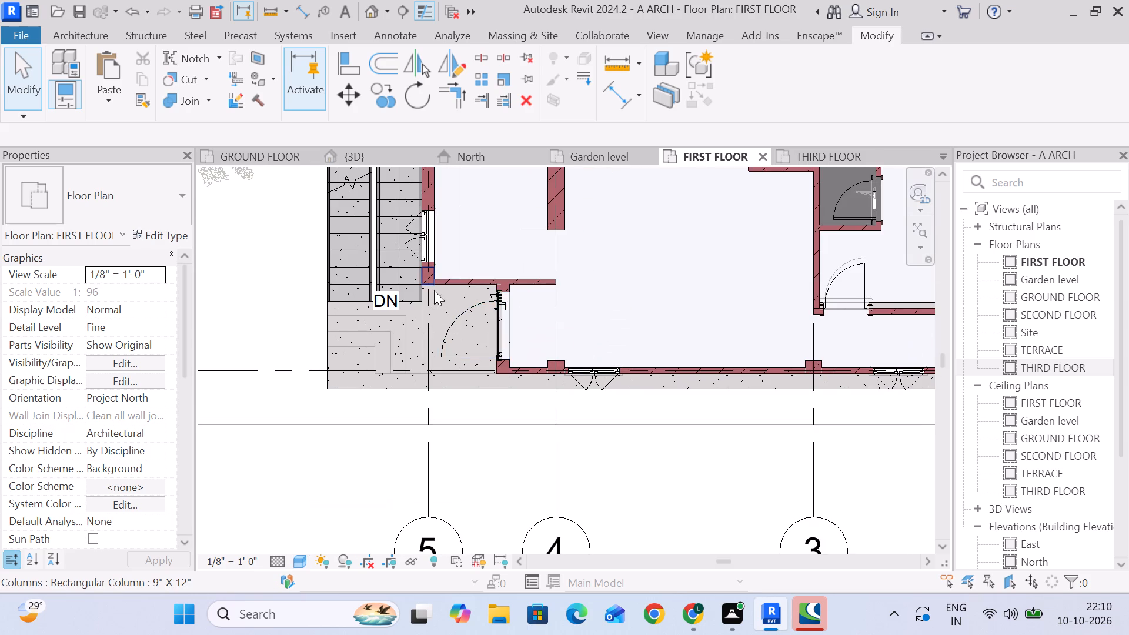
{"action": "scroll", "coordinate": [431, 284], "scroll_direction": "up", "scroll_amount": 3}
{"action": "scroll", "coordinate": [430, 292], "scroll_direction": "down", "scroll_amount": 3}
{"action": "middle_click_drag", "start_coordinate": [457, 346], "coordinate": [502, 299]}
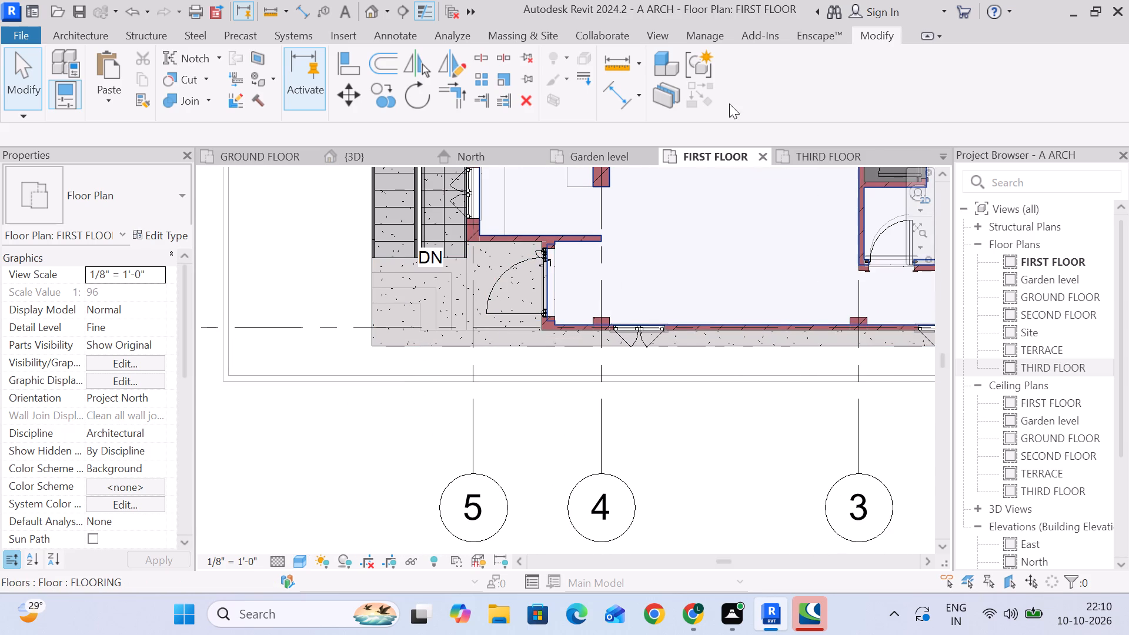
{"action": "left_click", "coordinate": [122, 32]}
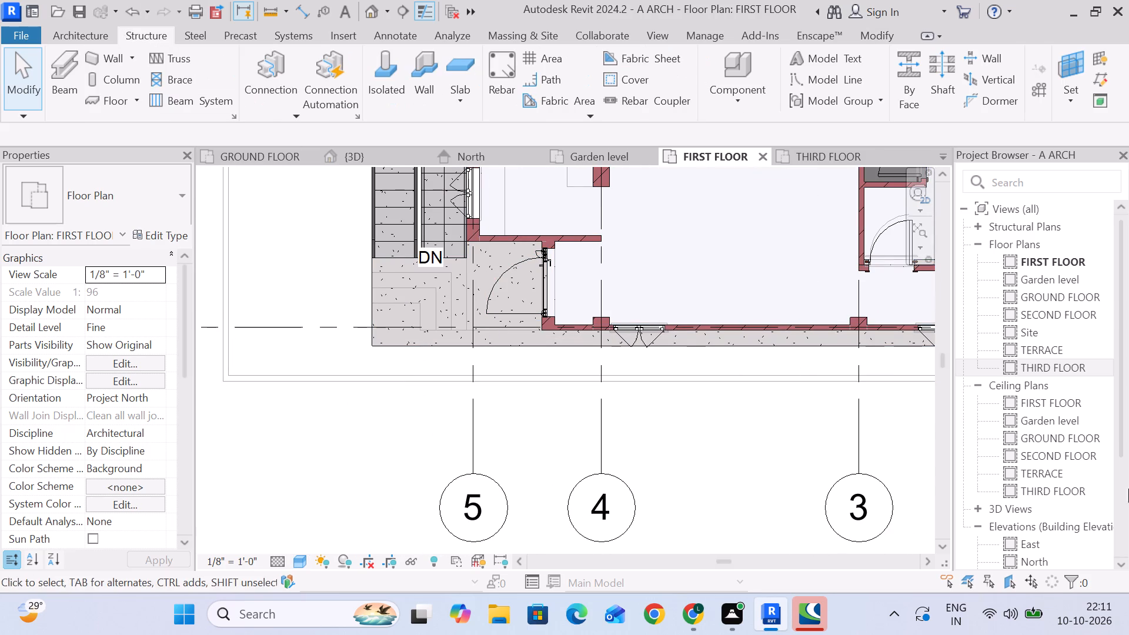
{"action": "left_click", "coordinate": [86, 35]}
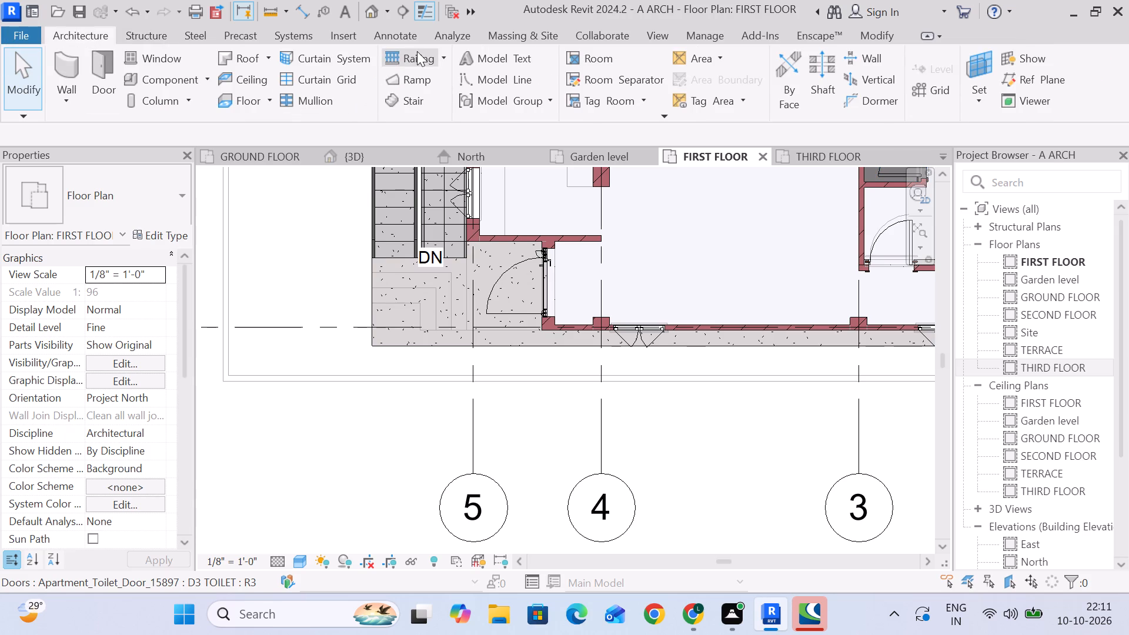
{"action": "left_click", "coordinate": [417, 51]}
{"action": "scroll", "coordinate": [382, 267], "scroll_direction": "up", "scroll_amount": 6}
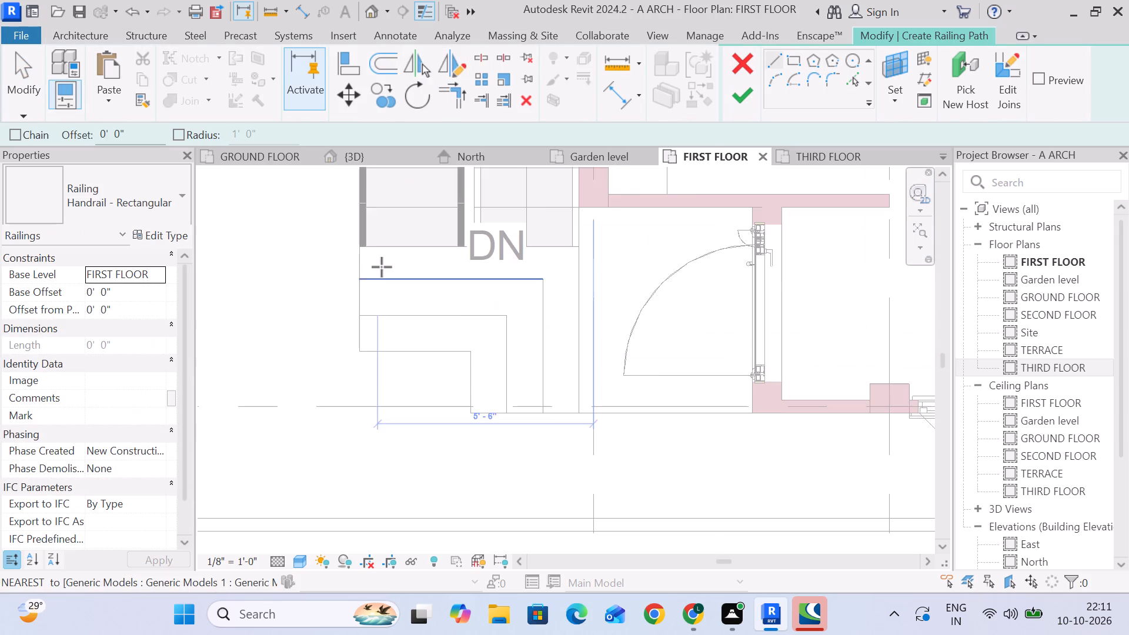
{"action": "scroll", "coordinate": [366, 252], "scroll_direction": "up", "scroll_amount": 5}
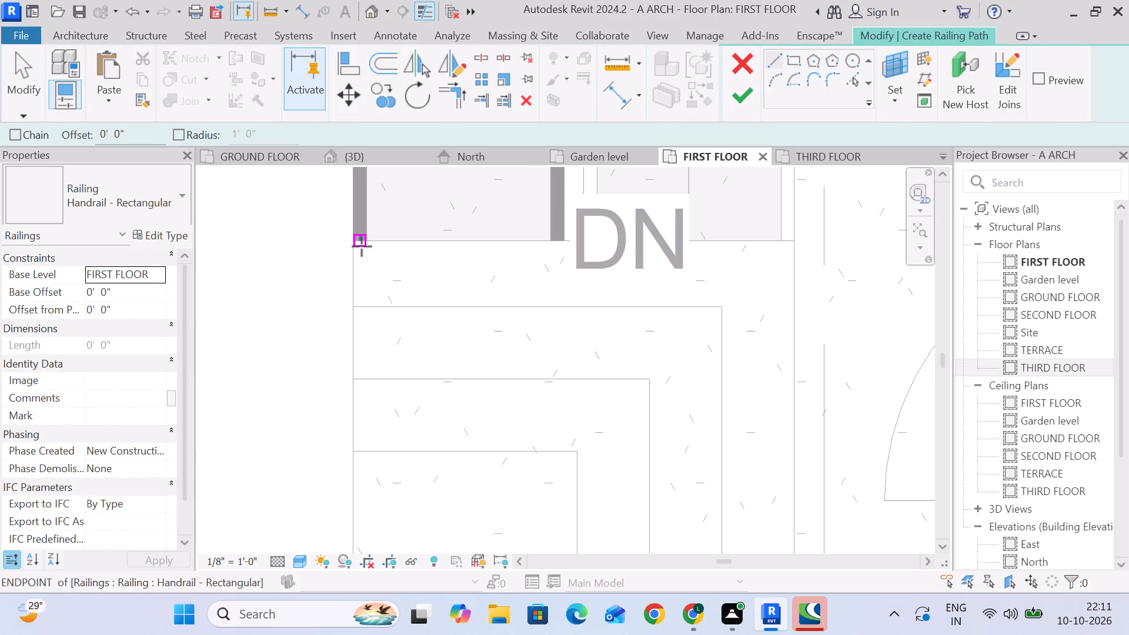
{"action": "left_click", "coordinate": [360, 245]}
{"action": "scroll", "coordinate": [358, 366], "scroll_direction": "down", "scroll_amount": 2}
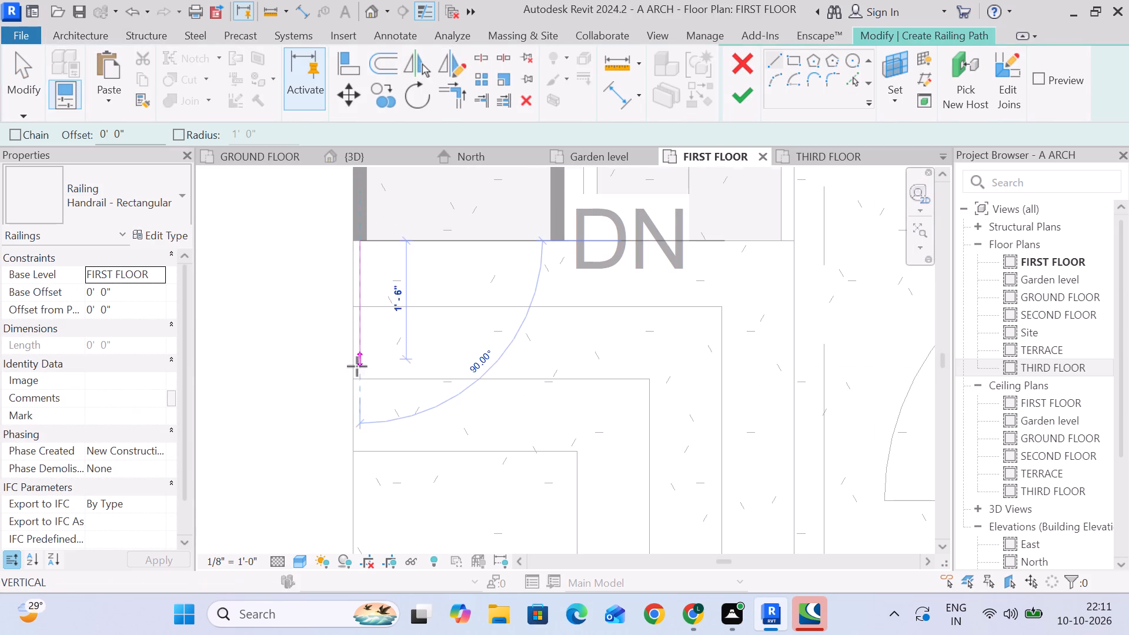
{"action": "scroll", "coordinate": [357, 366], "scroll_direction": "down", "scroll_amount": 2}
{"action": "middle_click_drag", "start_coordinate": [356, 369], "coordinate": [356, 288]}
{"action": "scroll", "coordinate": [357, 321], "scroll_direction": "up", "scroll_amount": 10}
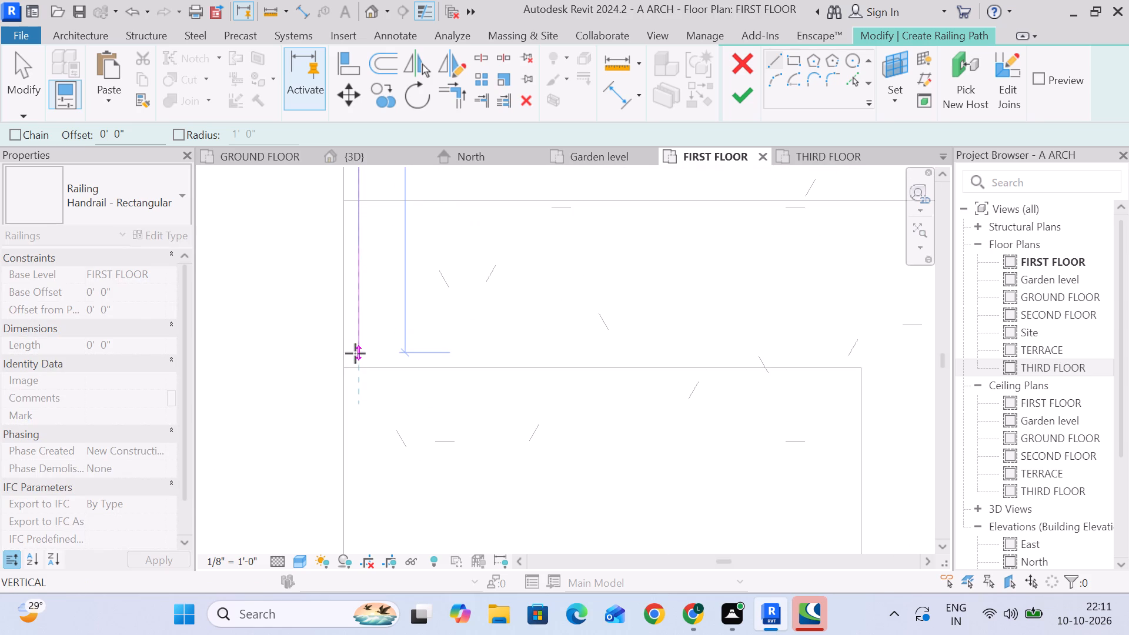
{"action": "left_click", "coordinate": [359, 353]}
{"action": "scroll", "coordinate": [609, 363], "scroll_direction": "down", "scroll_amount": 3}
{"action": "middle_click_drag", "start_coordinate": [607, 363], "coordinate": [373, 363]}
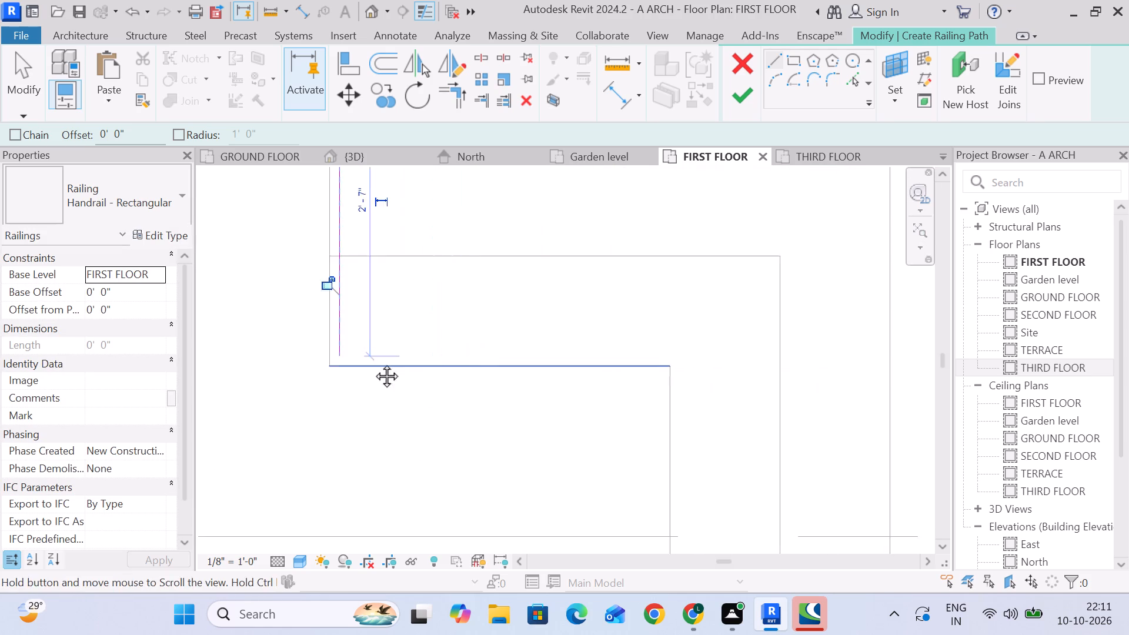
{"action": "middle_click_drag", "start_coordinate": [373, 363], "coordinate": [337, 361]}
{"action": "scroll", "coordinate": [503, 357], "scroll_direction": "down", "scroll_amount": 10}
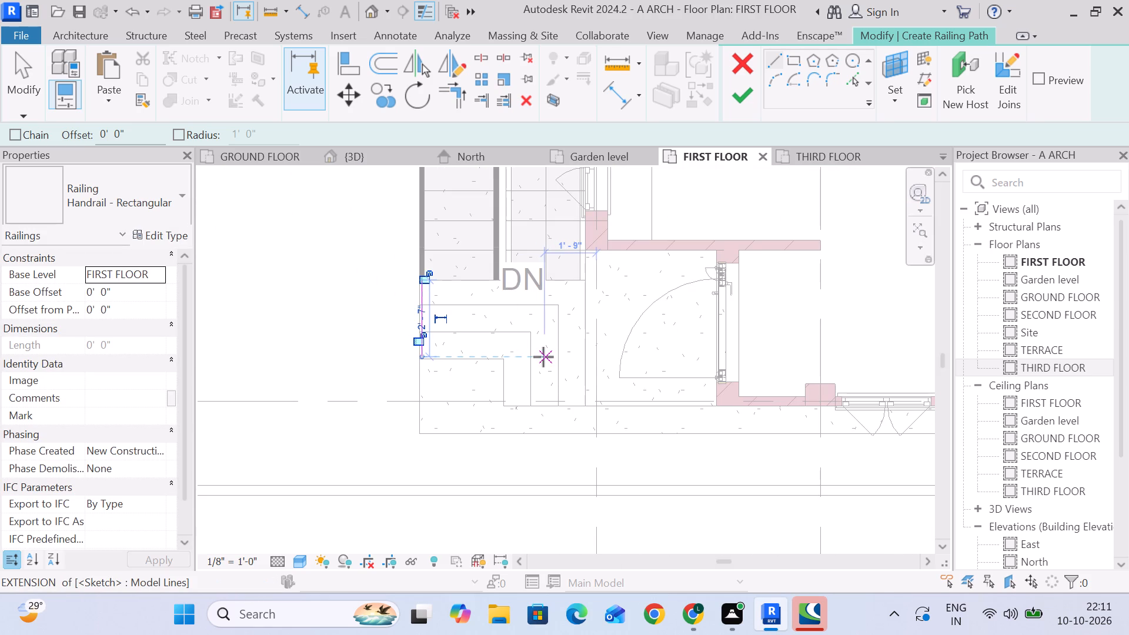
{"action": "key", "text": "ctrl+z"}
Sketch a straight railing path segment about 5'-0" long from the outer stair railing's end along the landing slab's side edge.
{"action": "scroll", "coordinate": [385, 293], "scroll_direction": "down", "scroll_amount": 10}
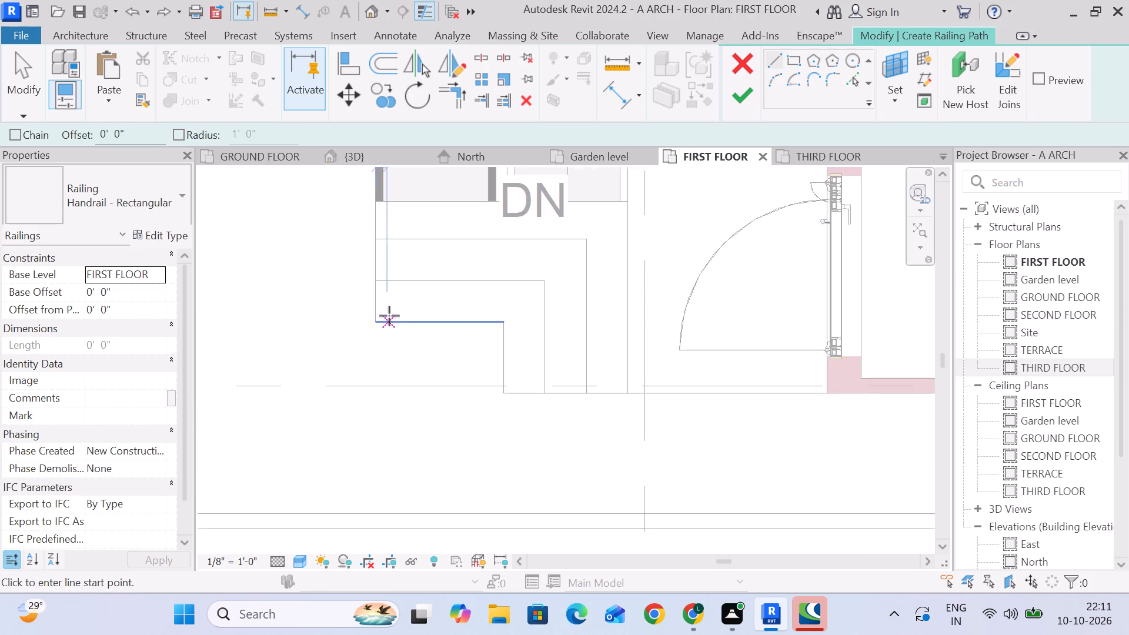
{"action": "middle_click_drag", "start_coordinate": [395, 310], "coordinate": [418, 393]}
{"action": "scroll", "coordinate": [402, 285], "scroll_direction": "up", "scroll_amount": 10}
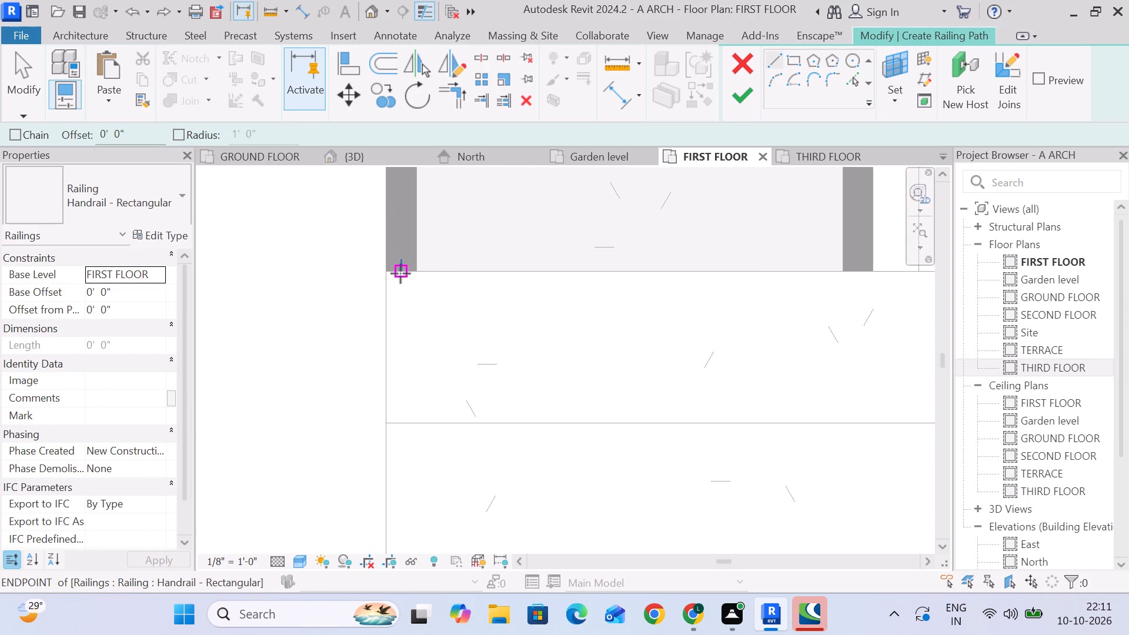
{"action": "left_click", "coordinate": [400, 273]}
{"action": "scroll", "coordinate": [398, 346], "scroll_direction": "down", "scroll_amount": 13}
{"action": "middle_click_drag", "start_coordinate": [414, 442], "coordinate": [427, 248]}
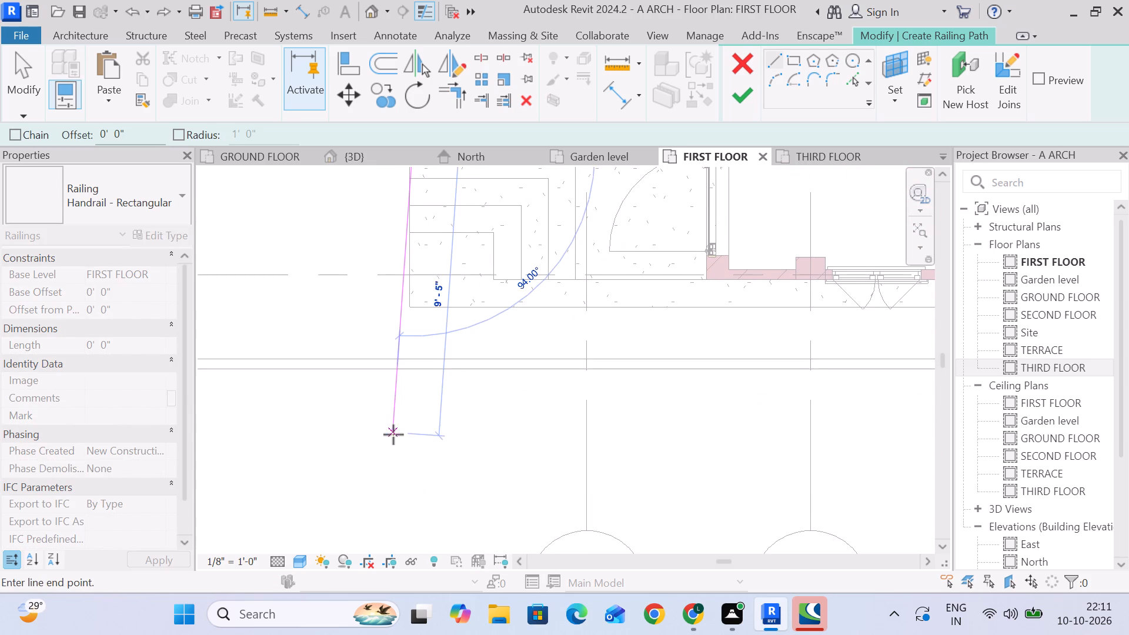
{"action": "middle_click_drag", "start_coordinate": [393, 432], "coordinate": [405, 297]}
{"action": "scroll", "coordinate": [427, 366], "scroll_direction": "down", "scroll_amount": 5}
{"action": "scroll", "coordinate": [427, 290], "scroll_direction": "up", "scroll_amount": 5}
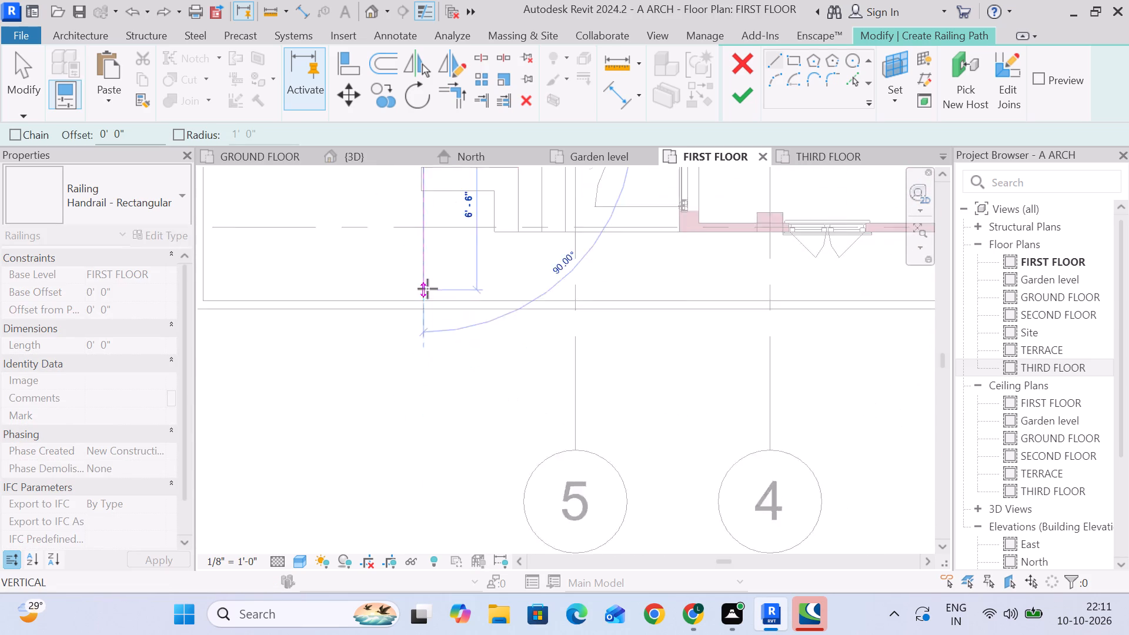
{"action": "middle_click_drag", "start_coordinate": [429, 286], "coordinate": [416, 392]}
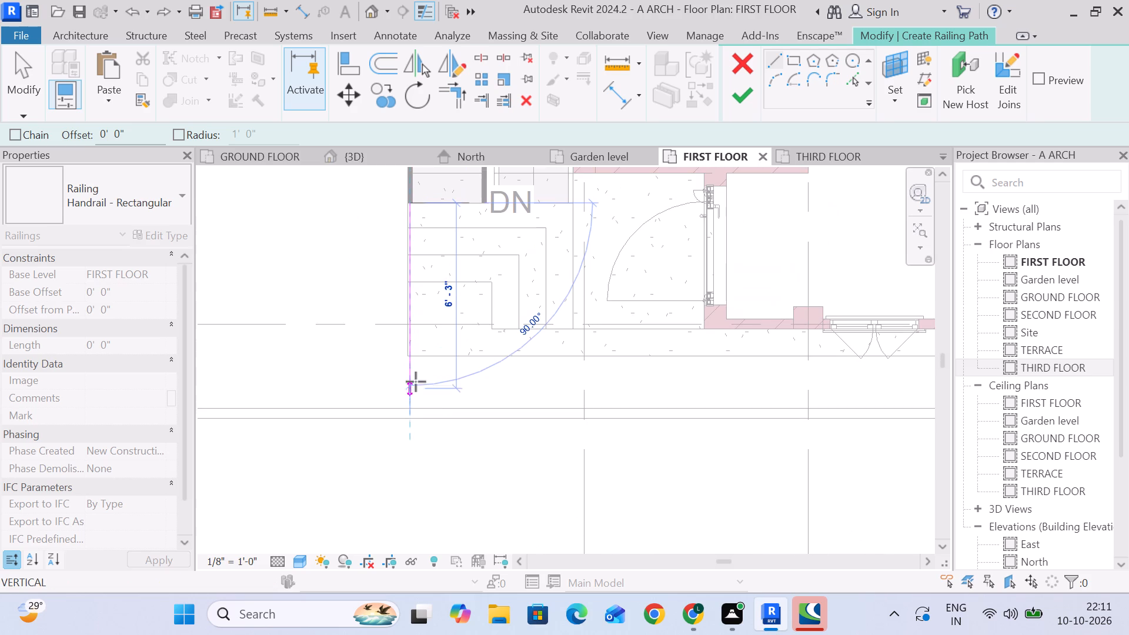
{"action": "scroll", "coordinate": [415, 346], "scroll_direction": "up", "scroll_amount": 5}
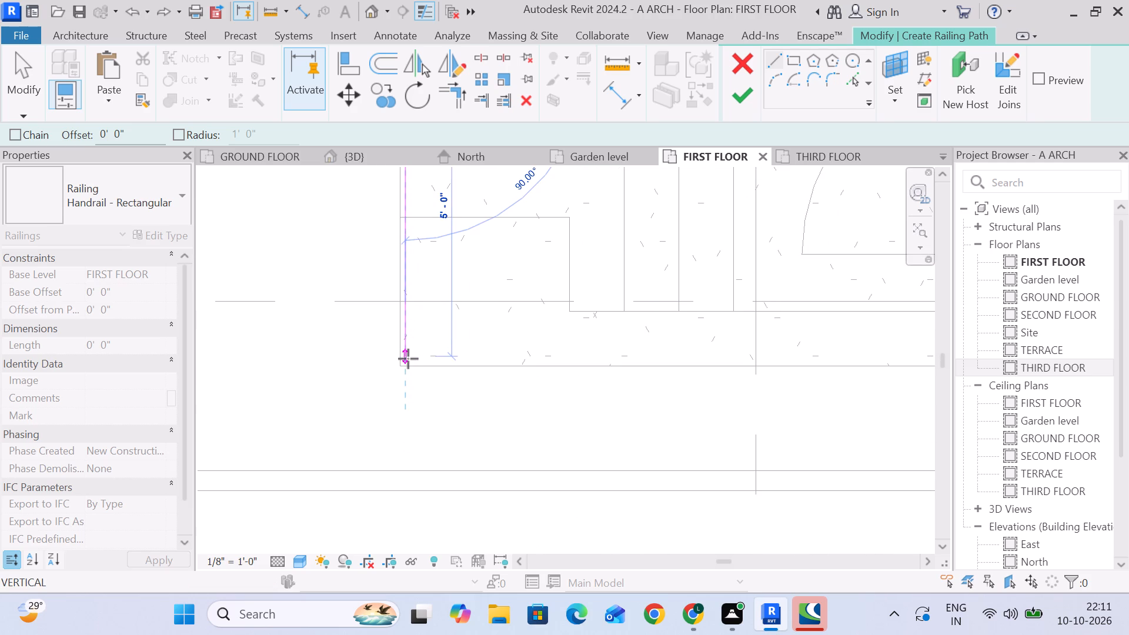
{"action": "left_click", "coordinate": [405, 359]}
Sketch a 0'-8" return at the wall corner by the entrance door and a 9'-11" segment along the slab edge to the side segment.
{"action": "middle_click_drag", "start_coordinate": [731, 355], "coordinate": [462, 360]}
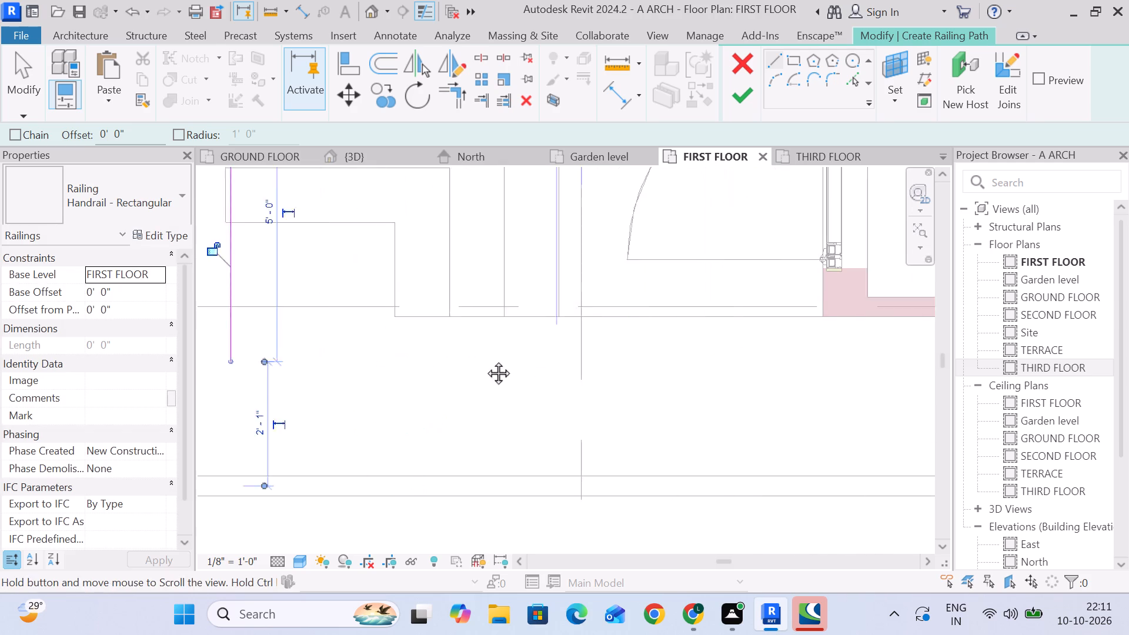
{"action": "middle_click_drag", "start_coordinate": [462, 360], "coordinate": [448, 360]}
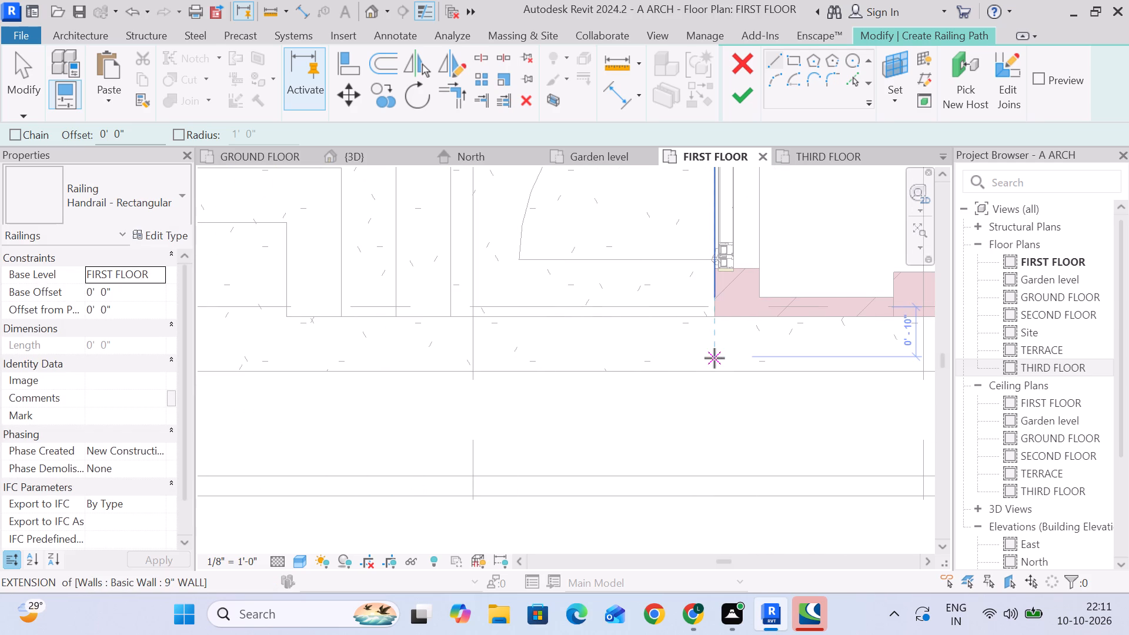
{"action": "left_click", "coordinate": [714, 358]}
{"action": "left_click", "coordinate": [713, 318]}
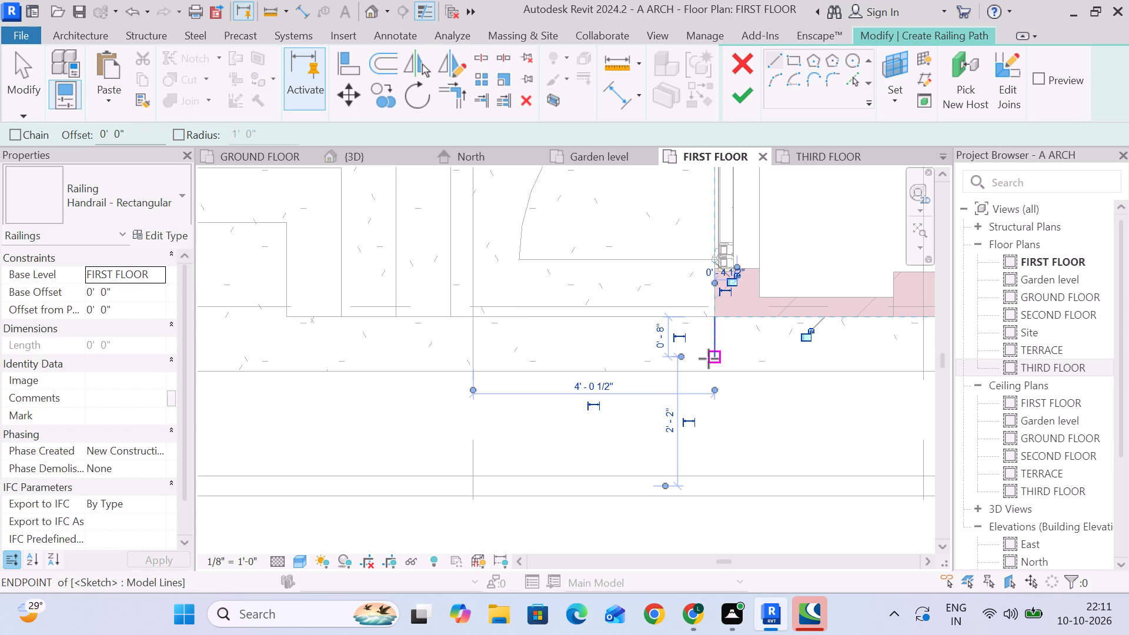
{"action": "left_click", "coordinate": [717, 357]}
{"action": "middle_click_drag", "start_coordinate": [429, 356], "coordinate": [637, 356]}
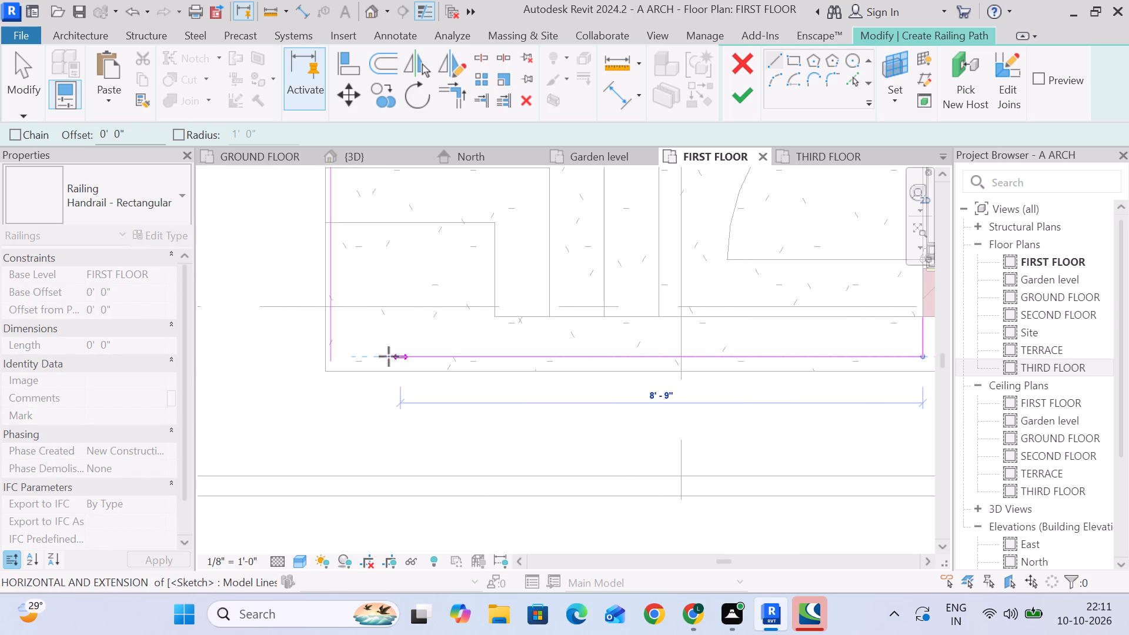
{"action": "left_click", "coordinate": [332, 360]}
{"action": "left_click", "coordinate": [8, 70]}
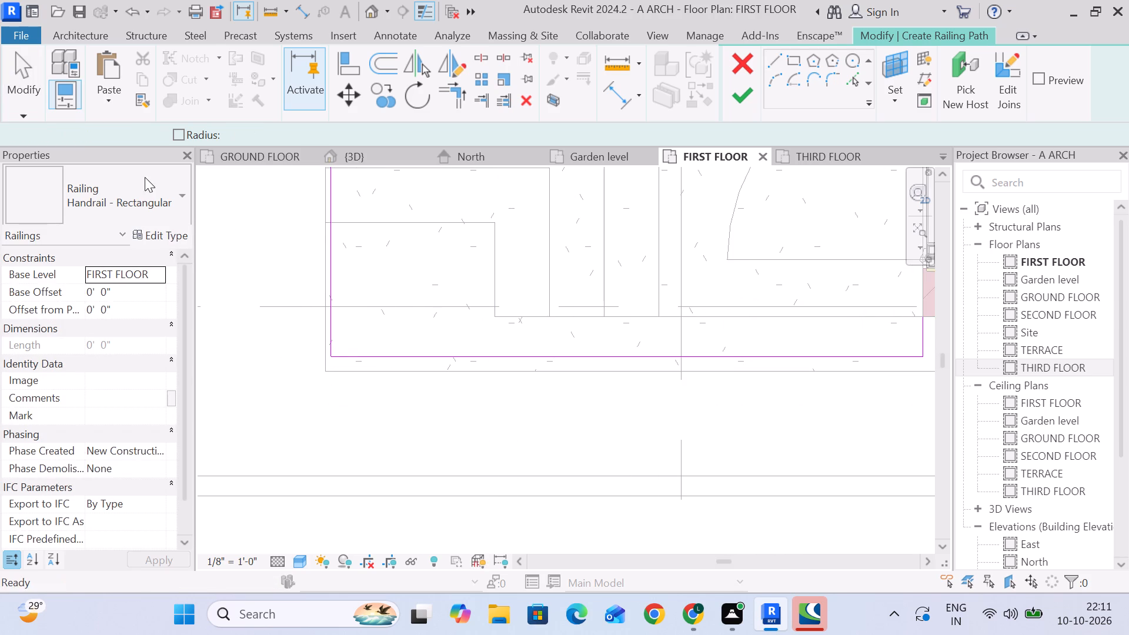
Nudge the 9'-11" railing path segment two increments outward toward the slab's edge.
{"action": "left_click", "coordinate": [369, 352]}
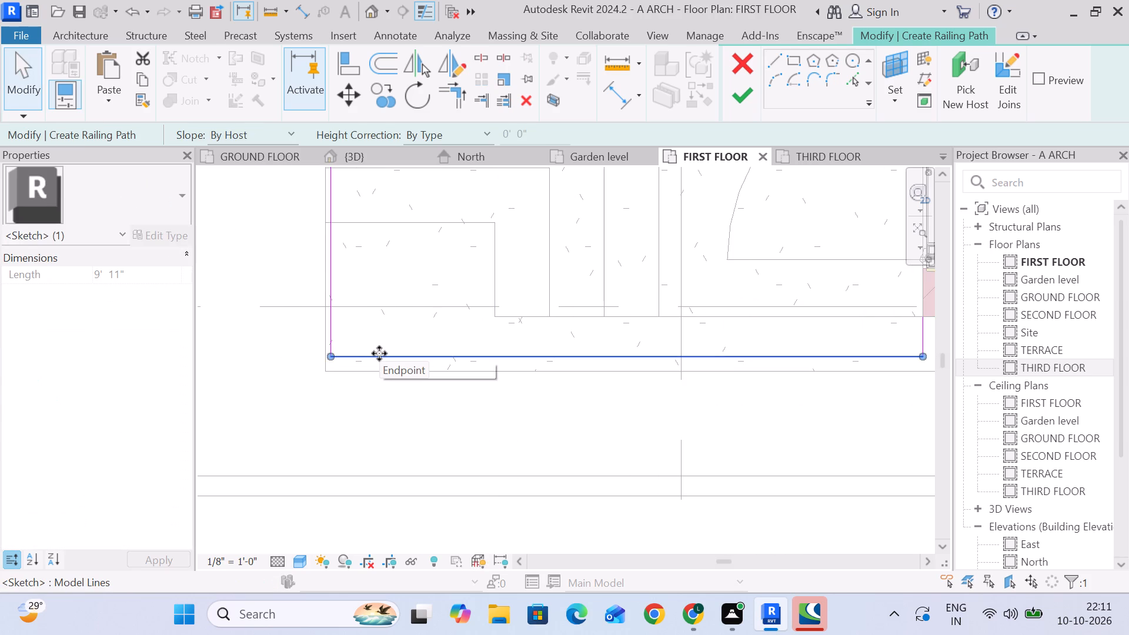
{"action": "key", "text": "Down"}
{"action": "key", "text": "Down"}
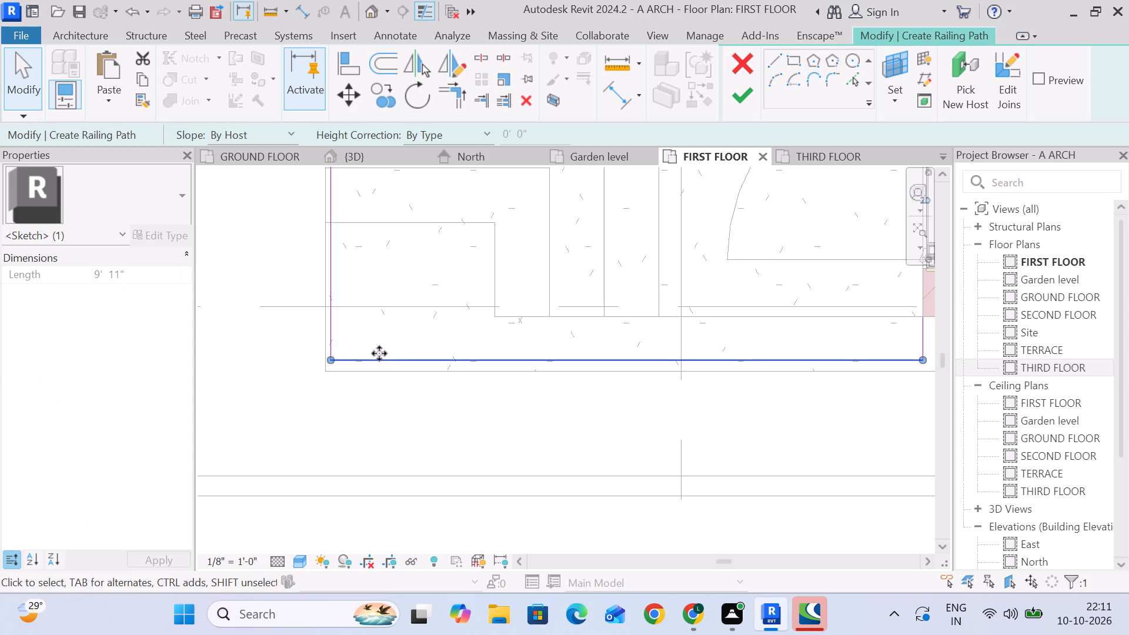
{"action": "scroll", "coordinate": [382, 353], "scroll_direction": "down", "scroll_amount": 4}
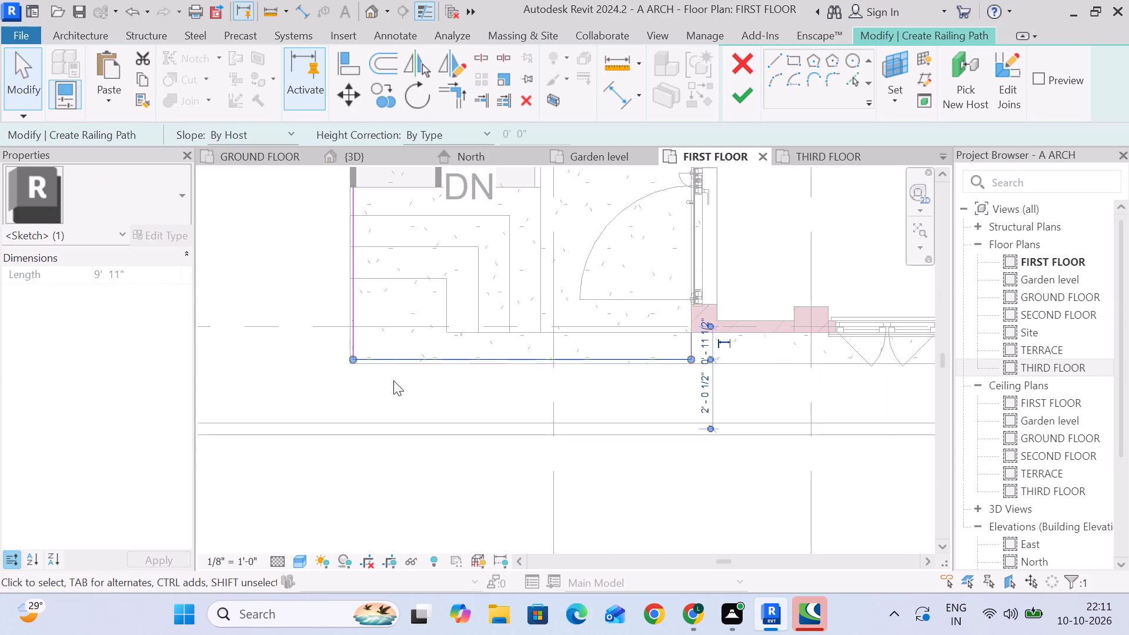
{"action": "left_click", "coordinate": [385, 385]}
Change the railing type to Glass Panel - Bottom Fill.
{"action": "scroll", "coordinate": [385, 385], "scroll_direction": "down", "scroll_amount": 3}
{"action": "middle_click_drag", "start_coordinate": [382, 386], "coordinate": [344, 377]}
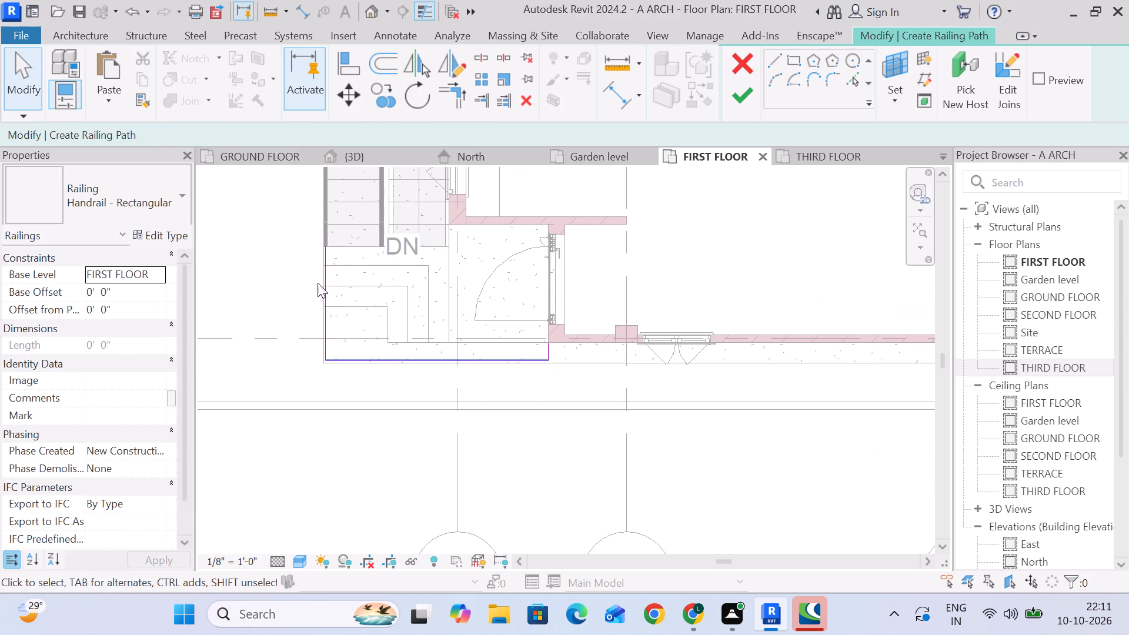
{"action": "left_click", "coordinate": [141, 209]}
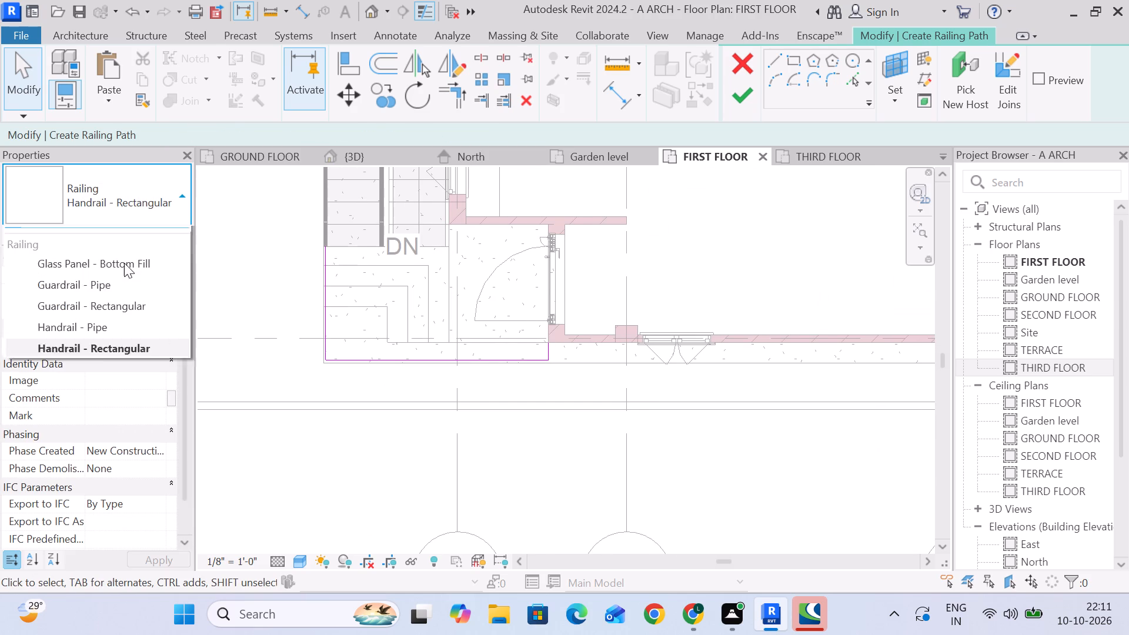
{"action": "scroll", "coordinate": [98, 310], "scroll_direction": "up", "scroll_amount": 2}
{"action": "left_click", "coordinate": [103, 290]}
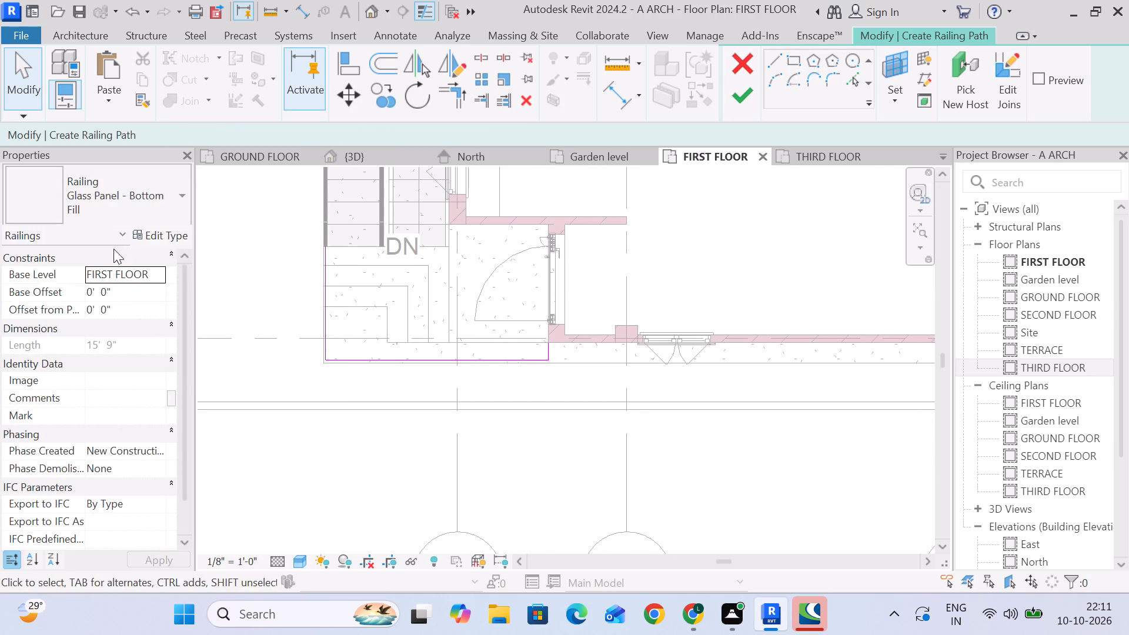
Keep Glass Panel - Bottom Fill as the railing type and finish the landing railing's path sketch.
{"action": "left_click", "coordinate": [130, 183]}
{"action": "scroll", "coordinate": [88, 294], "scroll_direction": "up", "scroll_amount": 3}
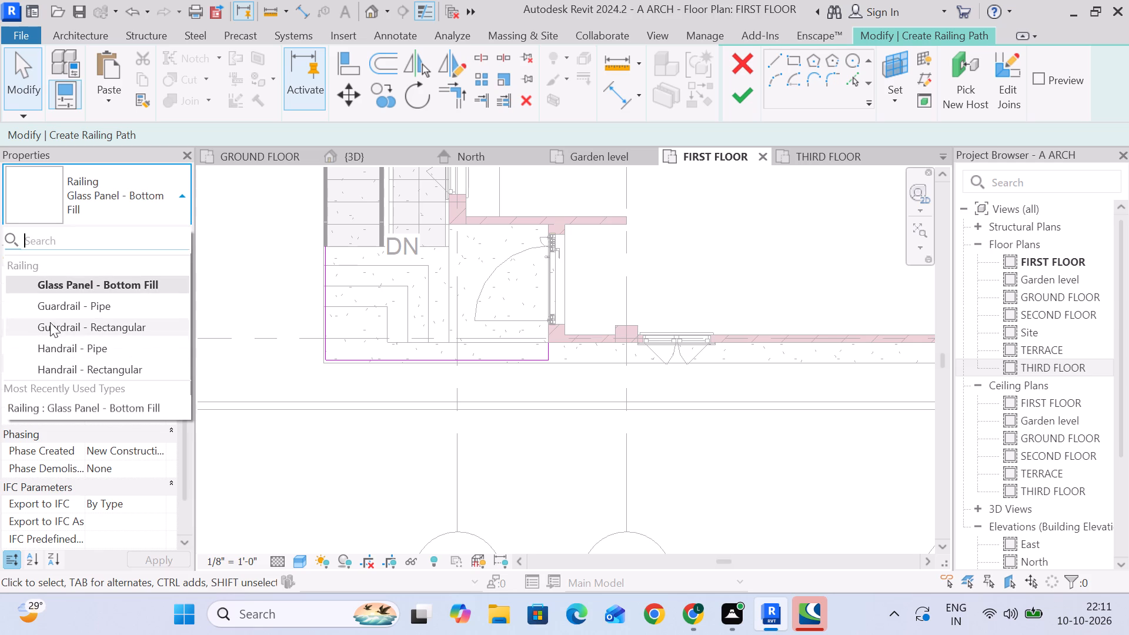
{"action": "scroll", "coordinate": [71, 380], "scroll_direction": "down", "scroll_amount": 2}
{"action": "scroll", "coordinate": [71, 380], "scroll_direction": "up", "scroll_amount": 3}
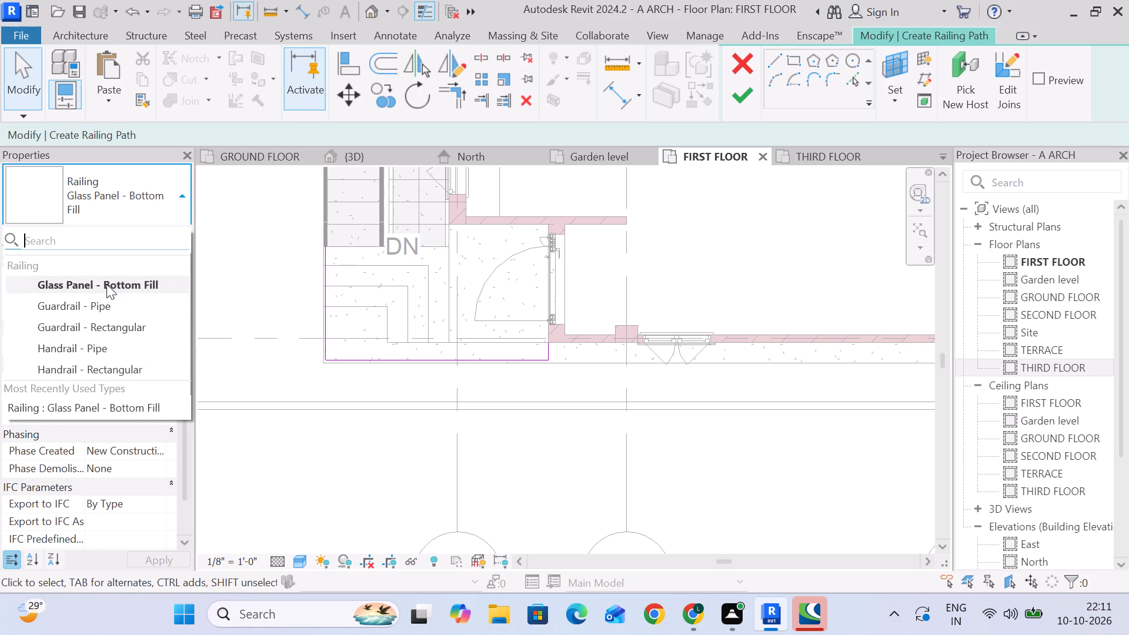
{"action": "left_click", "coordinate": [106, 283]}
{"action": "left_click", "coordinate": [743, 101]}
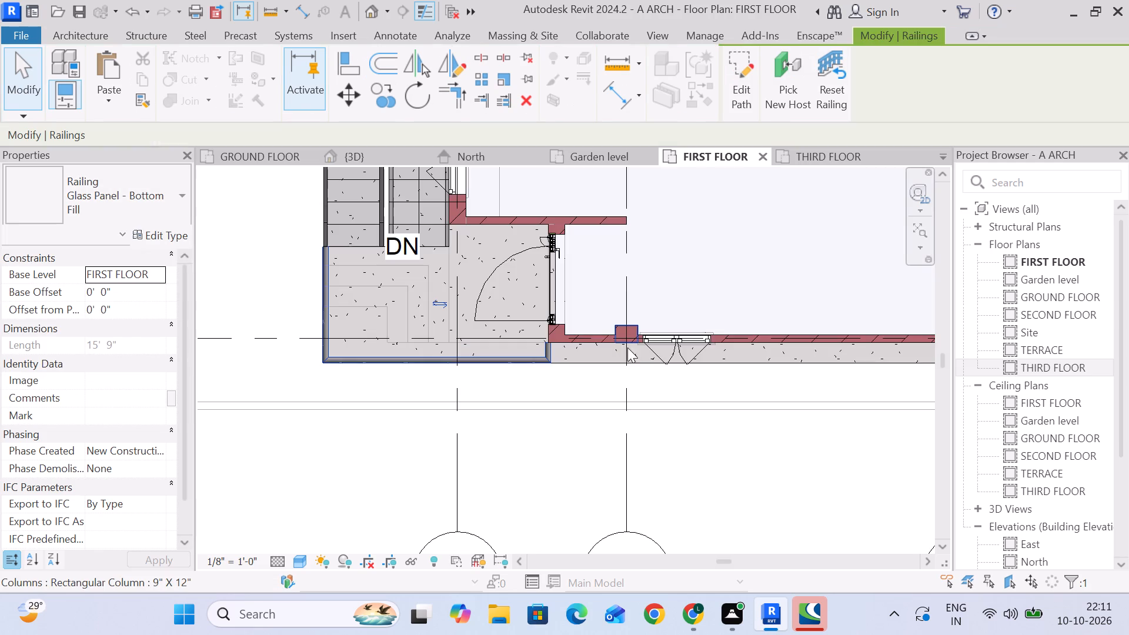
Examine the new glass landing railing in the 3D view, including its fit with the stair railings and the landing above.
{"action": "scroll", "coordinate": [546, 384], "scroll_direction": "down", "scroll_amount": 3}
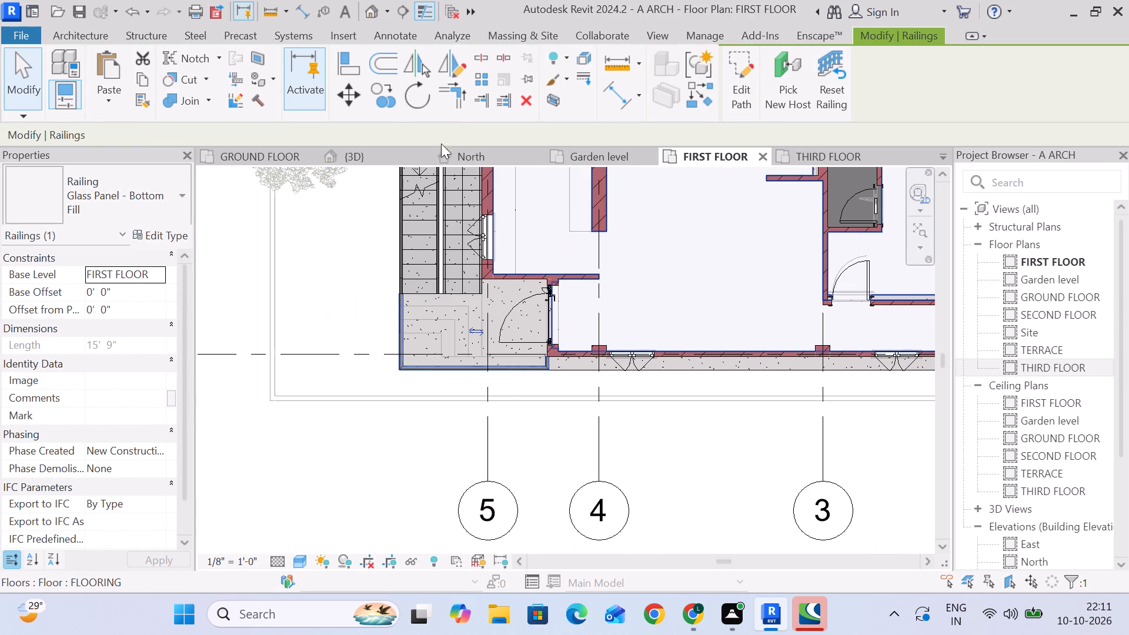
{"action": "left_click", "coordinate": [366, 155]}
{"action": "middle_click_drag", "start_coordinate": [416, 393], "coordinate": [443, 245]}
{"action": "middle_click_drag", "start_coordinate": [456, 431], "coordinate": [456, 320]}
{"action": "scroll", "coordinate": [505, 402], "scroll_direction": "up", "scroll_amount": 5}
{"action": "middle_click_drag", "start_coordinate": [492, 396], "coordinate": [540, 371]}
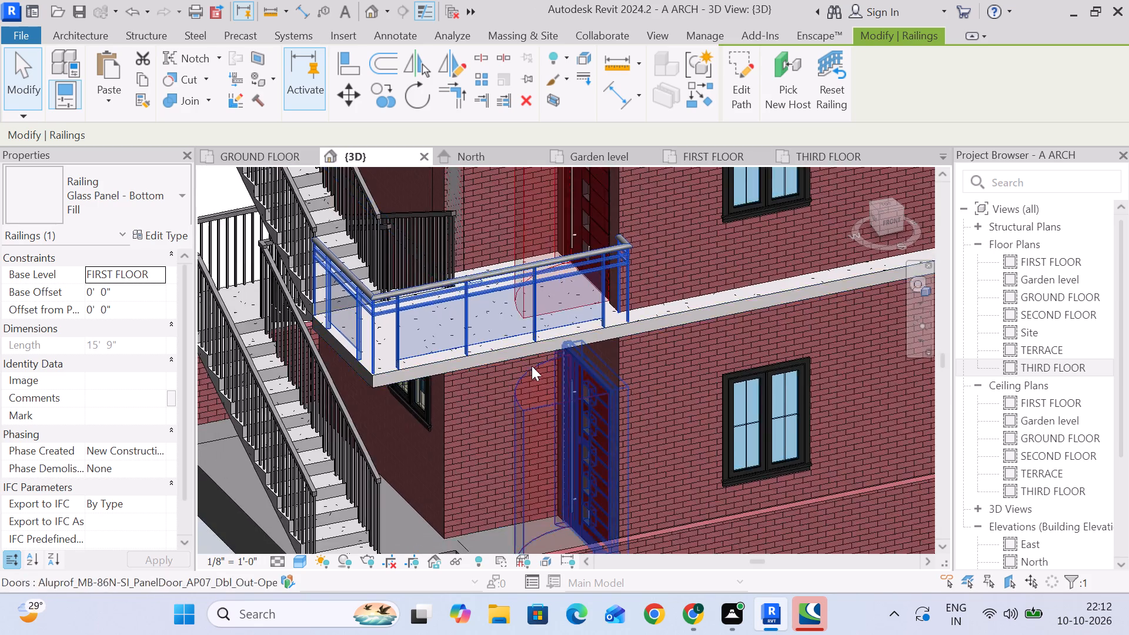
{"action": "scroll", "coordinate": [446, 335], "scroll_direction": "up", "scroll_amount": 5}
{"action": "scroll", "coordinate": [449, 333], "scroll_direction": "down", "scroll_amount": 3}
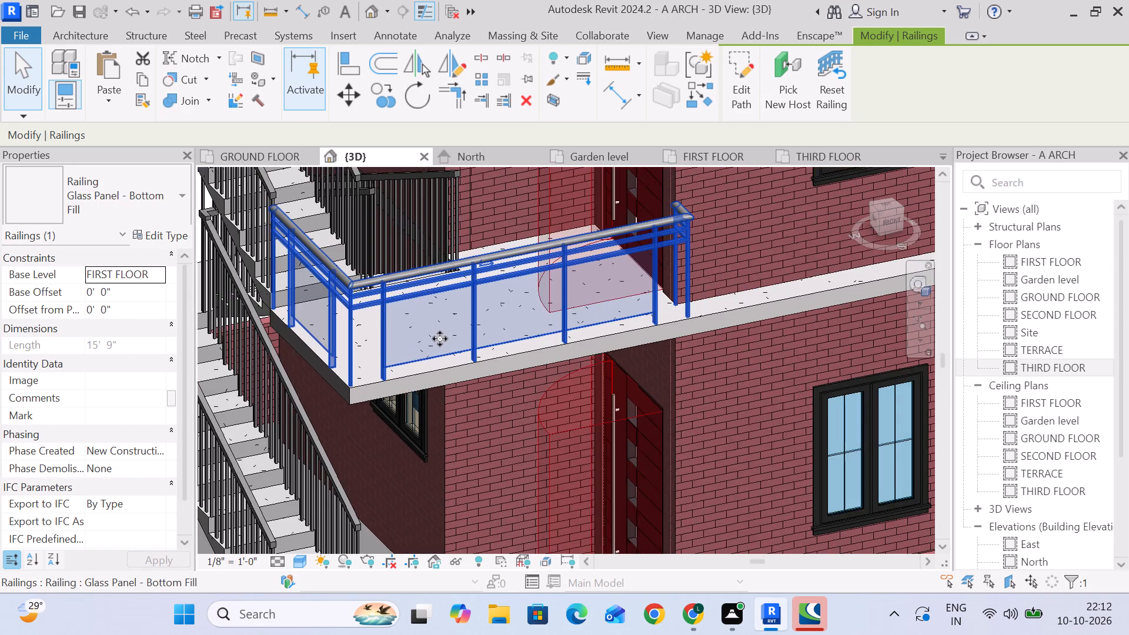
{"action": "middle_click_drag", "start_coordinate": [440, 339], "coordinate": [490, 319]}
{"action": "middle_click_drag", "start_coordinate": [468, 313], "coordinate": [516, 280]}
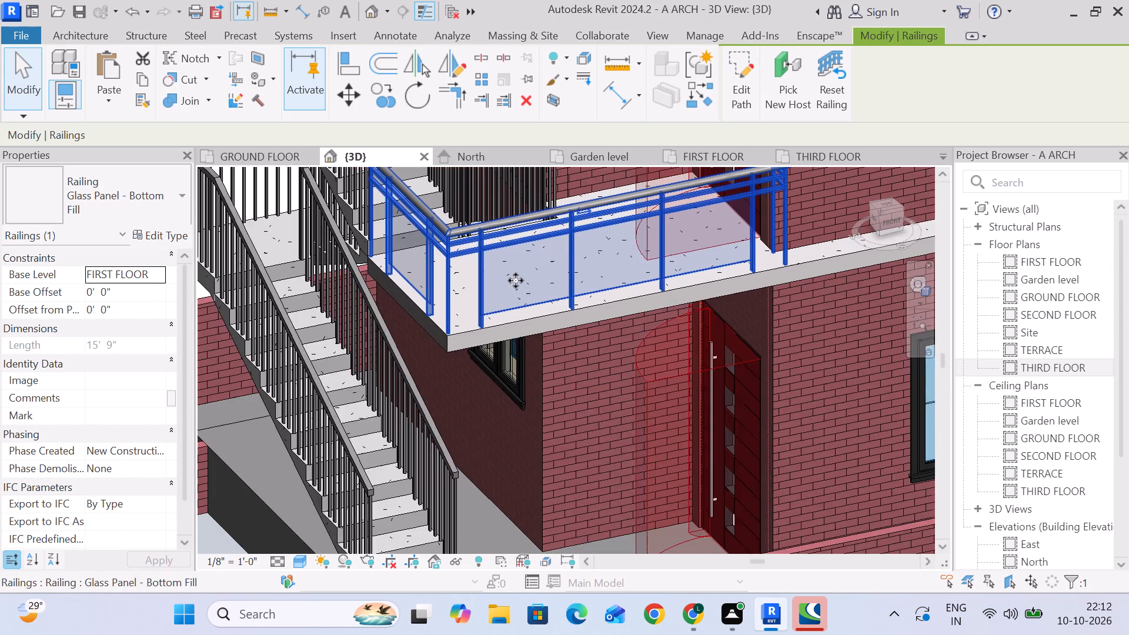
{"action": "scroll", "coordinate": [517, 280], "scroll_direction": "down", "scroll_amount": 3}
{"action": "middle_click_drag", "start_coordinate": [518, 284], "coordinate": [469, 276]}
{"action": "scroll", "coordinate": [469, 276], "scroll_direction": "down", "scroll_amount": 2}
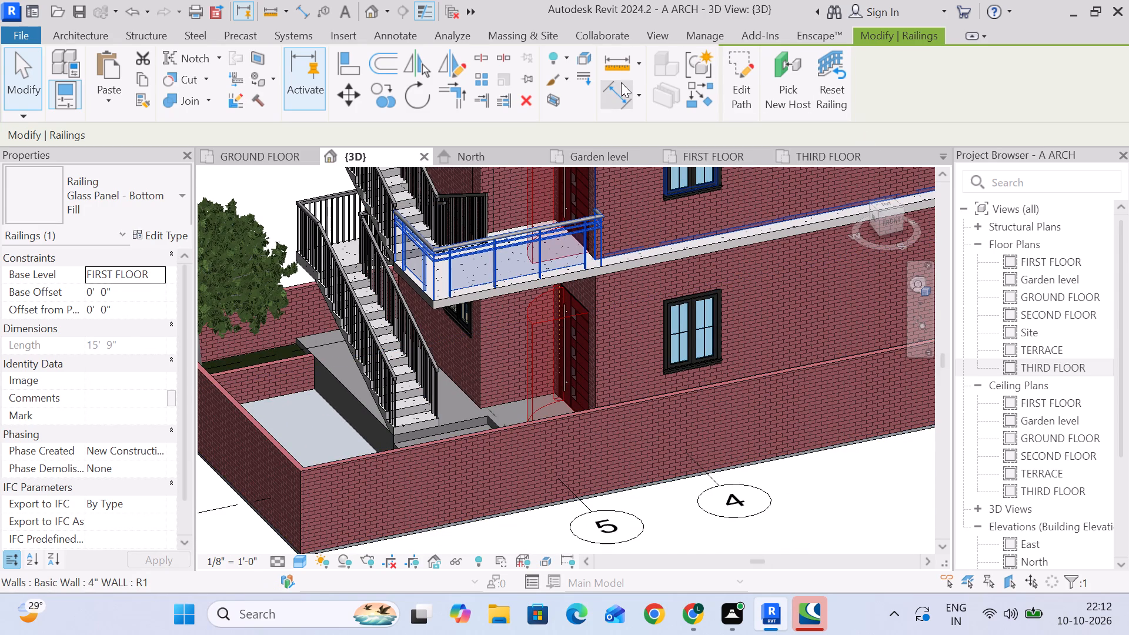
{"action": "scroll", "coordinate": [591, 220], "scroll_direction": "down", "scroll_amount": 2}
{"action": "middle_click_drag", "start_coordinate": [583, 231], "coordinate": [580, 285]}
{"action": "middle_click_drag", "start_coordinate": [513, 304], "coordinate": [515, 348]}
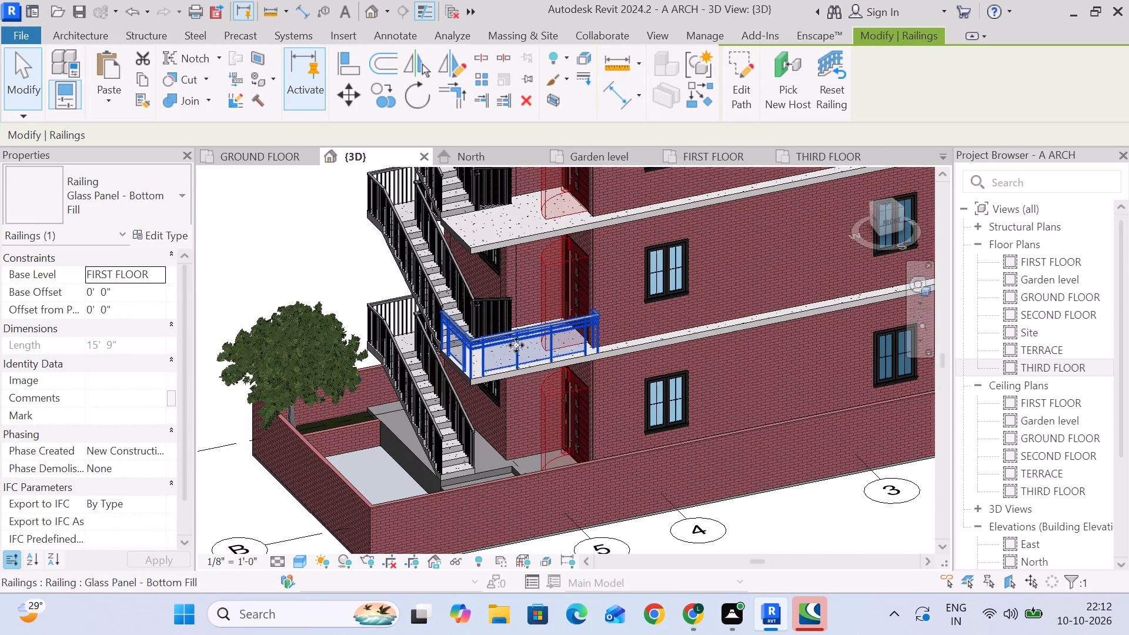
{"action": "middle_click_drag", "start_coordinate": [532, 280], "coordinate": [532, 326]}
{"action": "scroll", "coordinate": [496, 375], "scroll_direction": "up", "scroll_amount": 2}
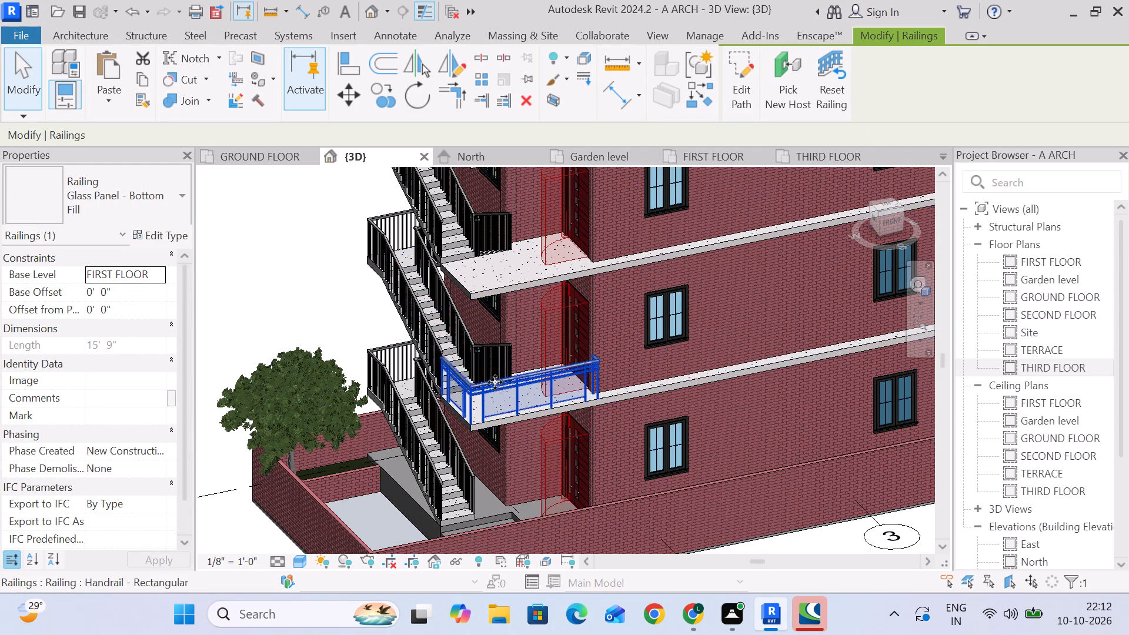
{"action": "scroll", "coordinate": [495, 382], "scroll_direction": "up", "scroll_amount": 3}
{"action": "middle_click_drag", "start_coordinate": [547, 373], "coordinate": [547, 371]}
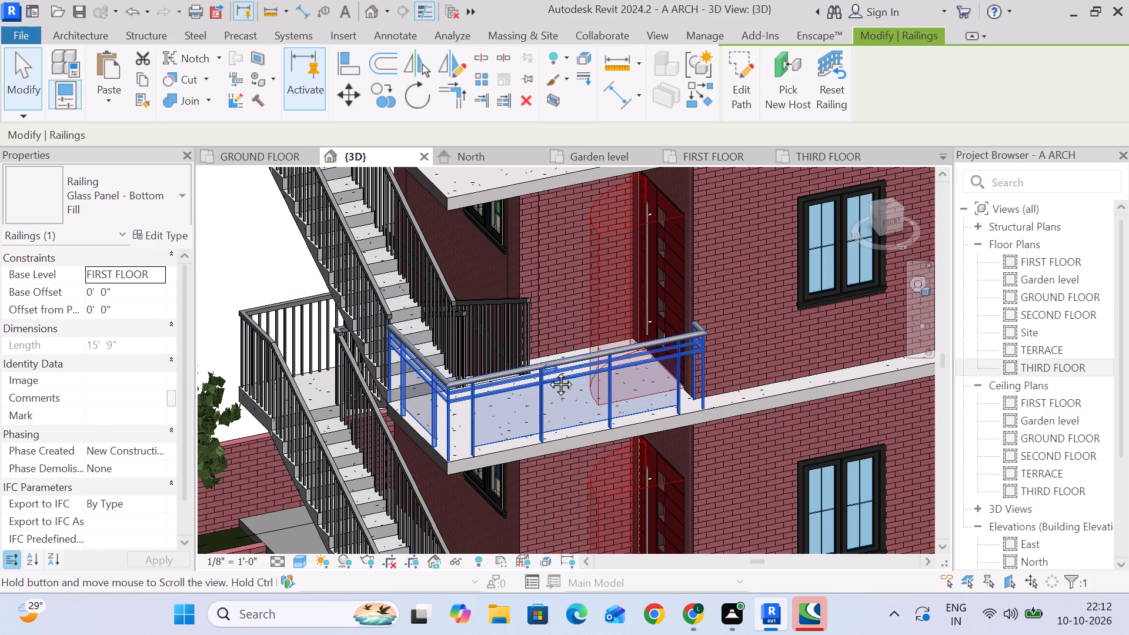
{"action": "middle_click_drag", "start_coordinate": [547, 371], "coordinate": [547, 361]}
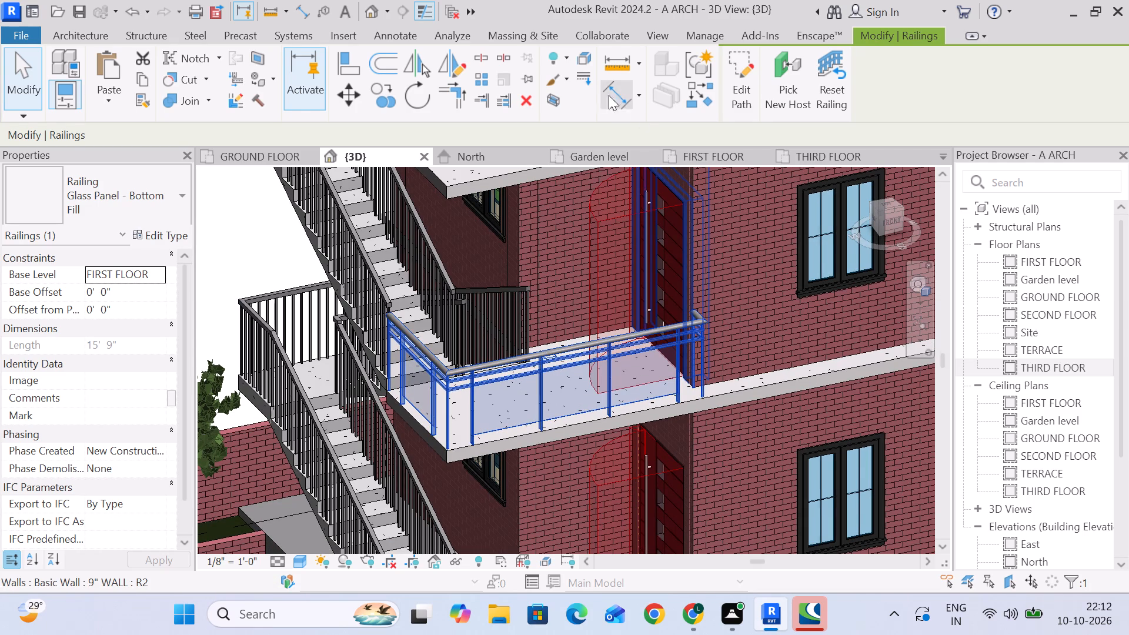
Launch the bim.com add-in and start its update to the new version.
{"action": "left_click", "coordinate": [768, 32]}
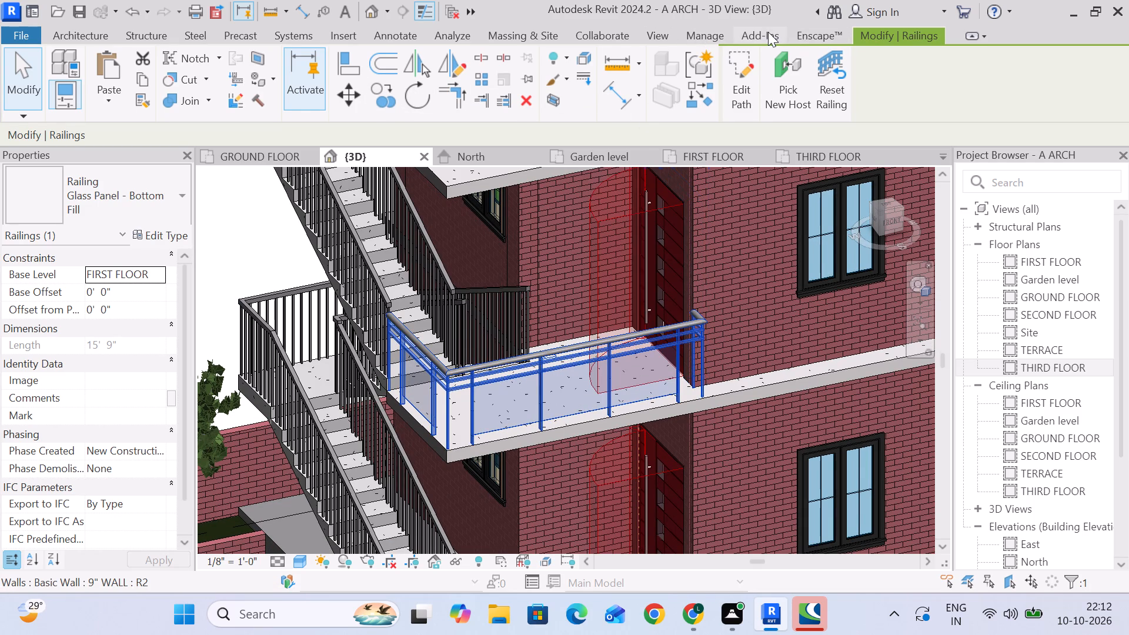
{"action": "left_click", "coordinate": [439, 71]}
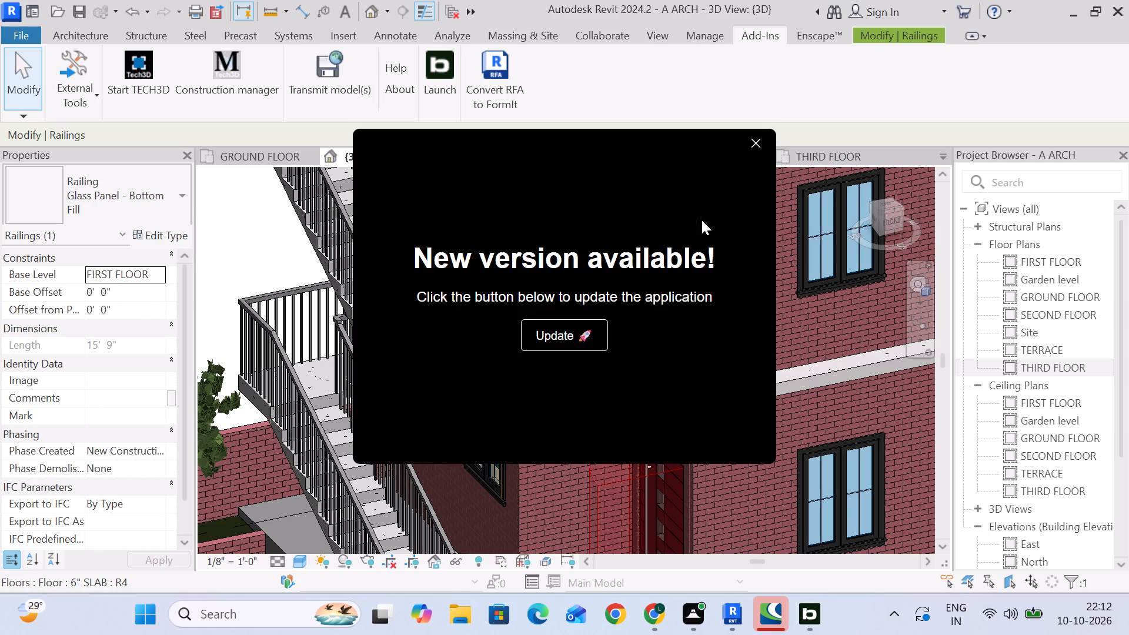
{"action": "left_click", "coordinate": [600, 335]}
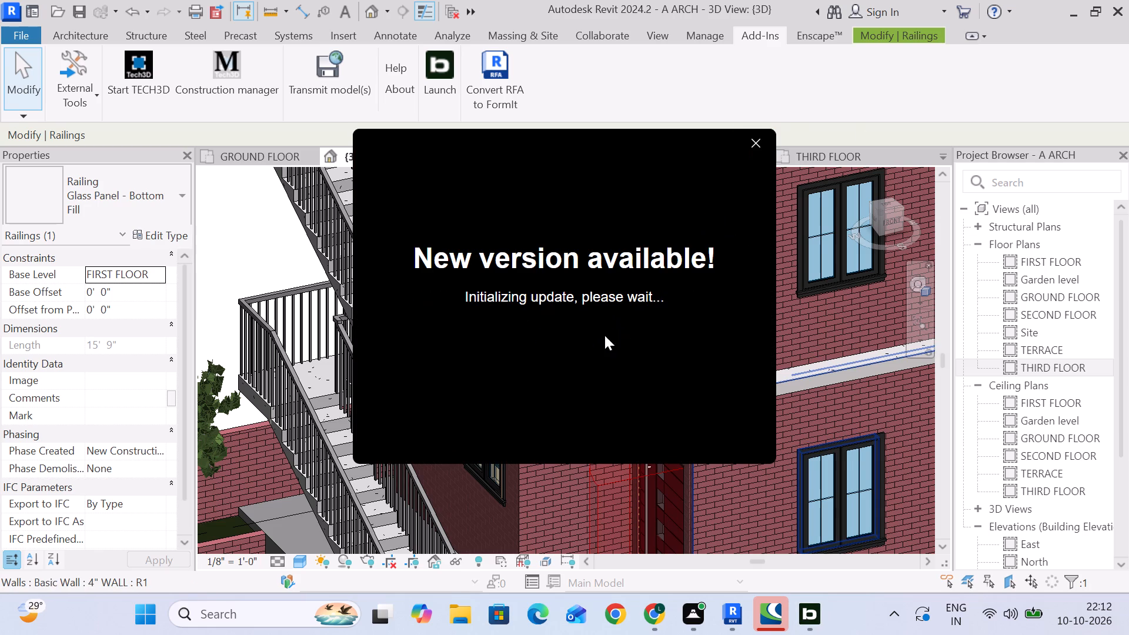
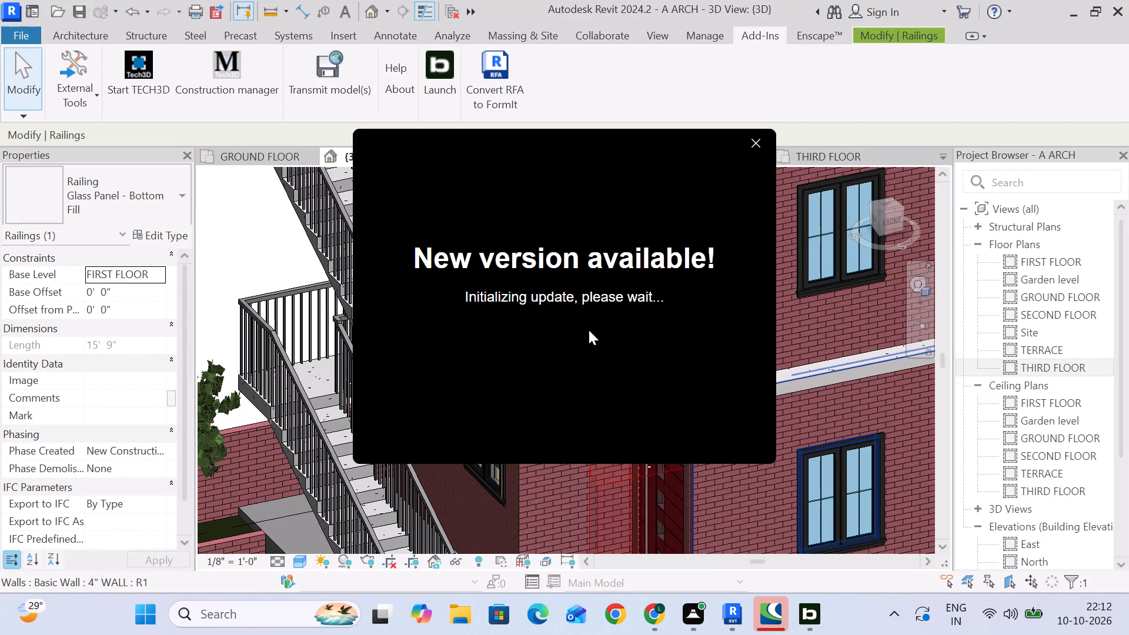
Close the bim.com Design App update window and return to the Revit 3D view.
{"action": "left_click", "coordinate": [802, 455]}
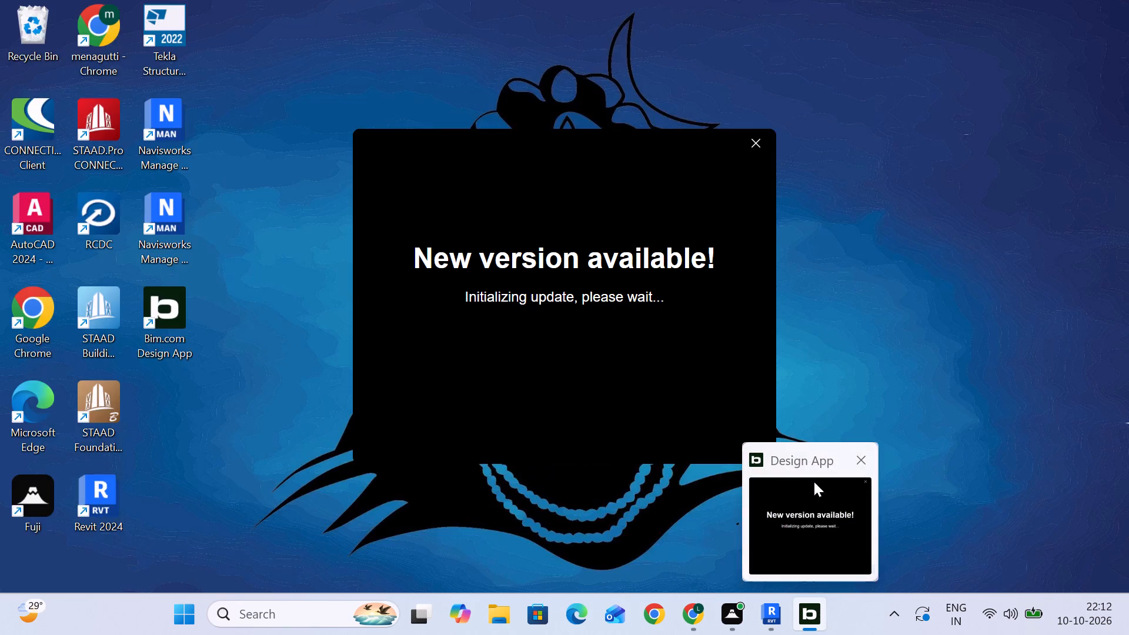
{"action": "left_click", "coordinate": [699, 228]}
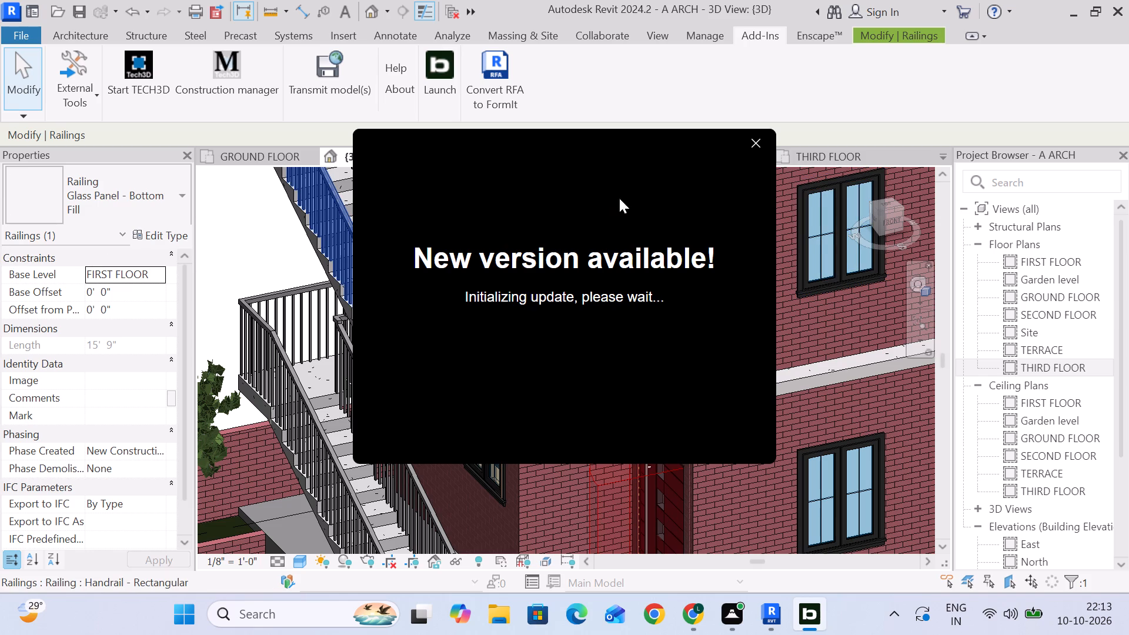
{"action": "left_click", "coordinate": [757, 153]}
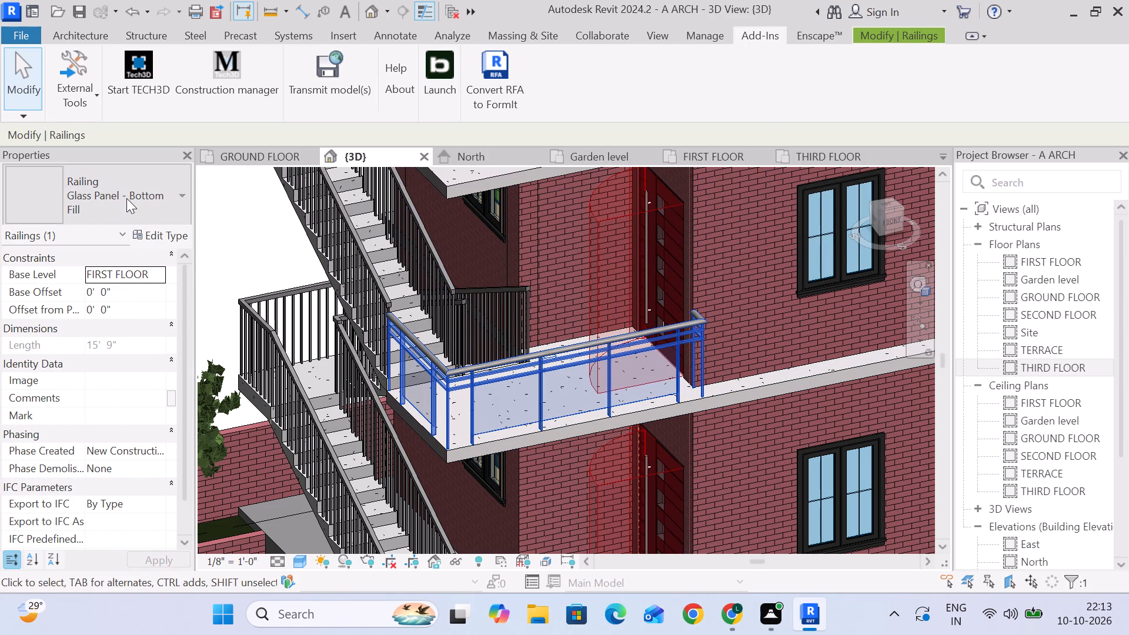
Examine the type properties of the selected Glass Panel - Bottom Fill railing and of its elliptical top rail type.
{"action": "left_click", "coordinate": [142, 235]}
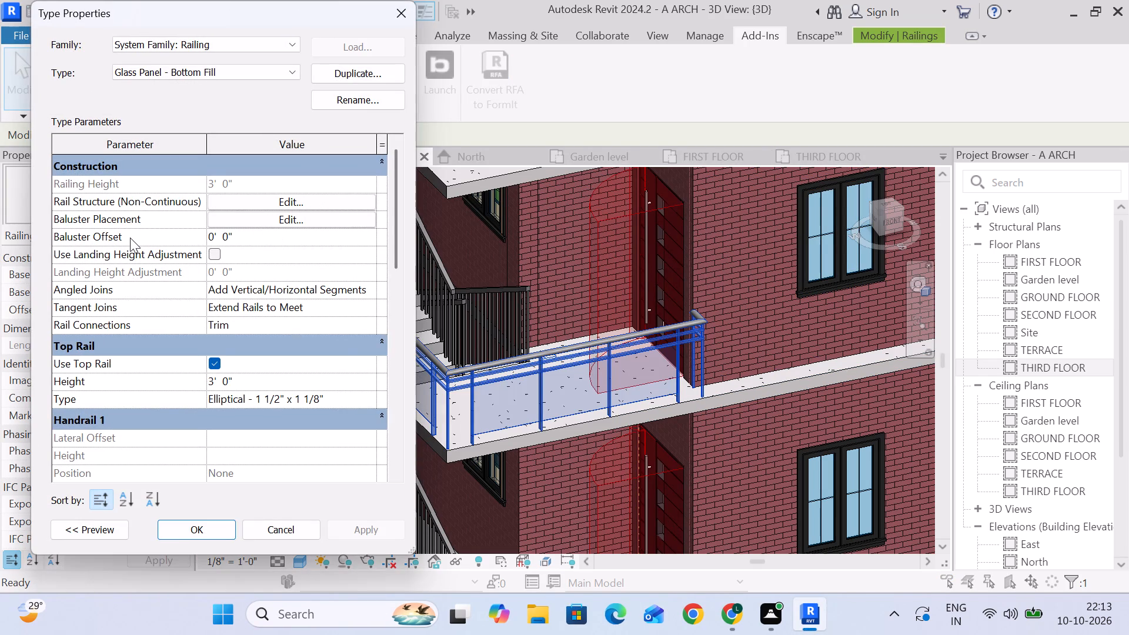
{"action": "scroll", "coordinate": [76, 297], "scroll_direction": "down", "scroll_amount": 4}
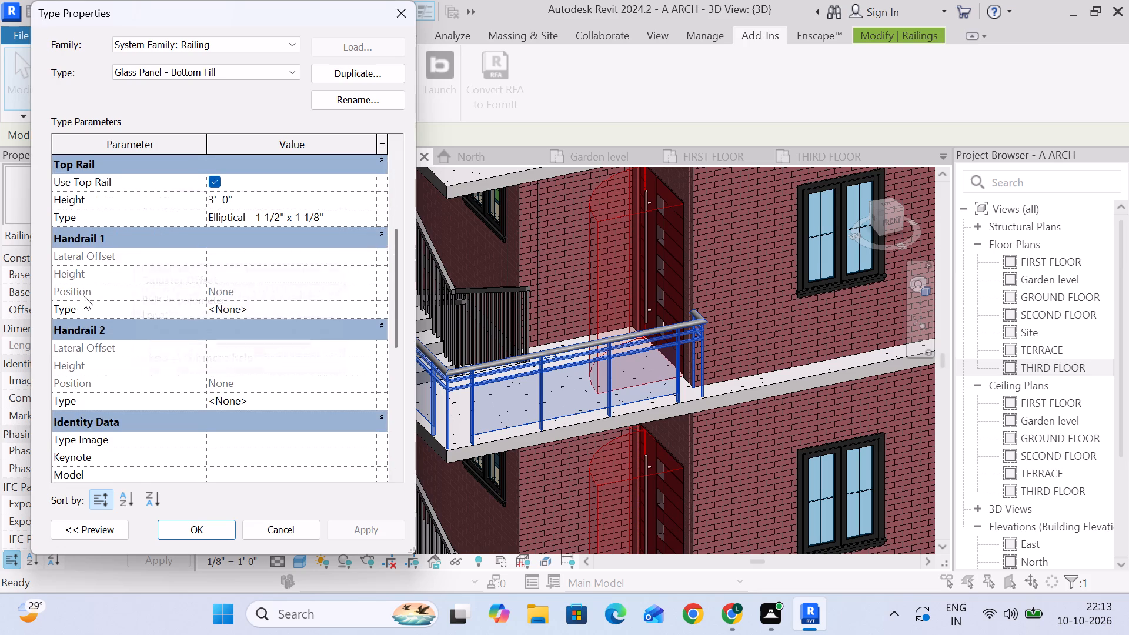
{"action": "scroll", "coordinate": [83, 295], "scroll_direction": "down", "scroll_amount": 15}
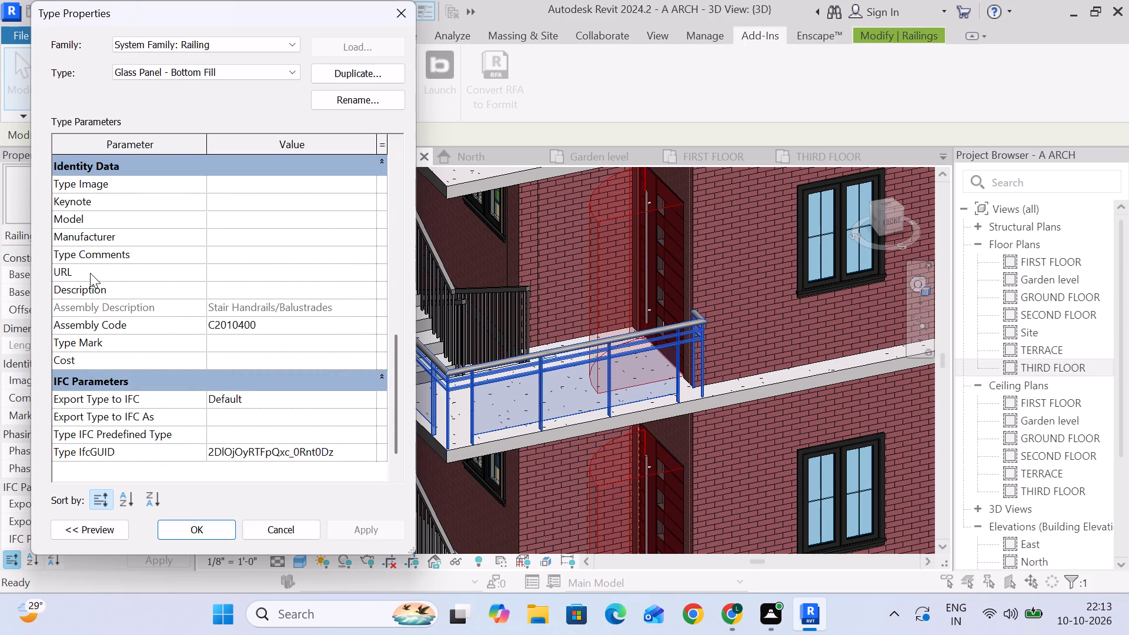
{"action": "scroll", "coordinate": [90, 273], "scroll_direction": "up", "scroll_amount": 7}
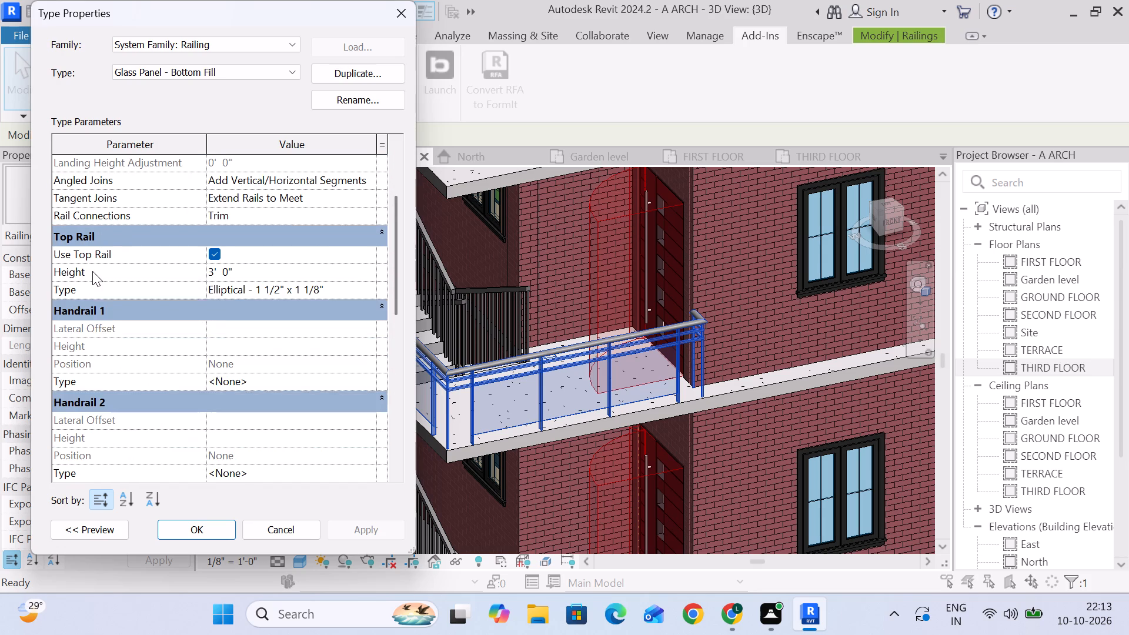
{"action": "left_click", "coordinate": [363, 288]}
{"action": "left_click", "coordinate": [366, 288]}
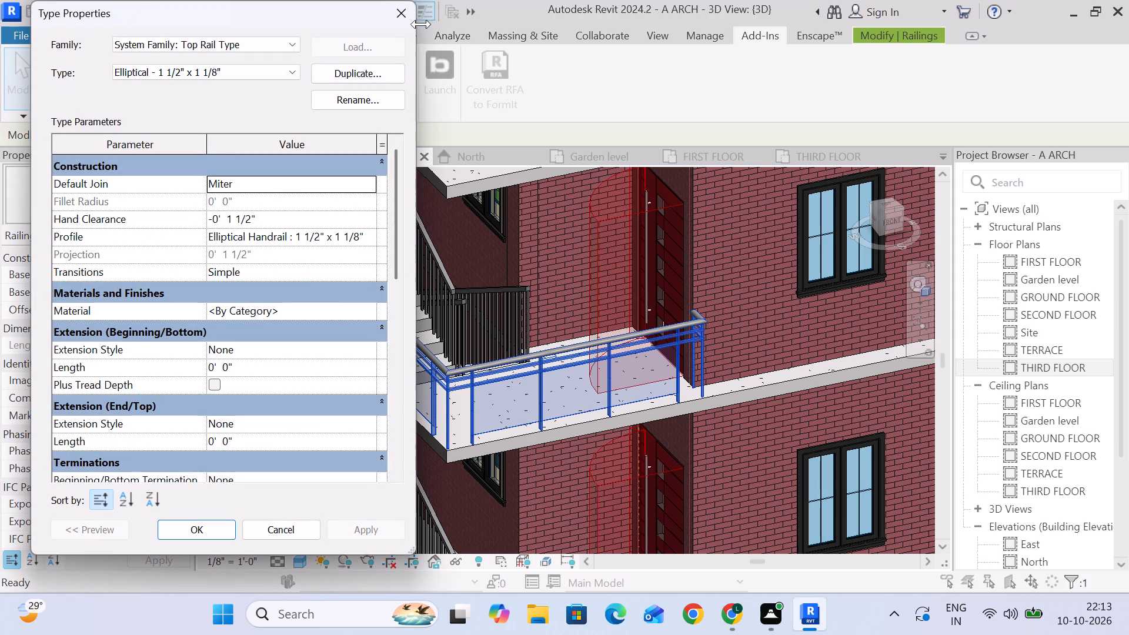
{"action": "left_click", "coordinate": [415, 8]}
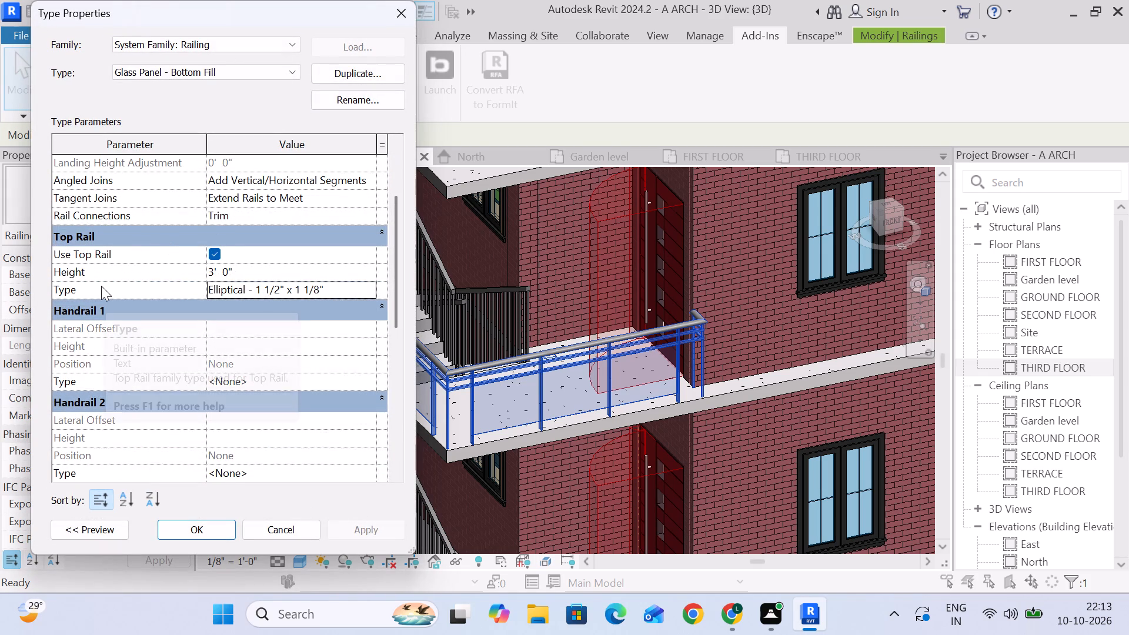
Review the railing type's construction, top rail, handrail, identity and IFC parameters, and close the type properties without changes.
{"action": "scroll", "coordinate": [101, 286], "scroll_direction": "up", "scroll_amount": 1}
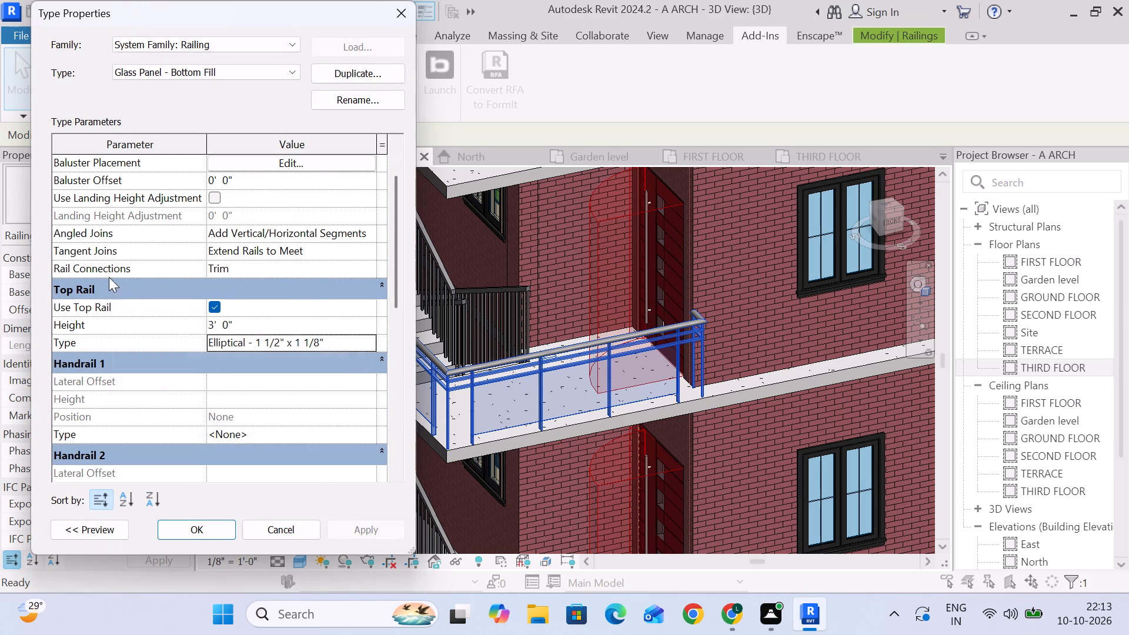
{"action": "scroll", "coordinate": [115, 256], "scroll_direction": "up", "scroll_amount": 1}
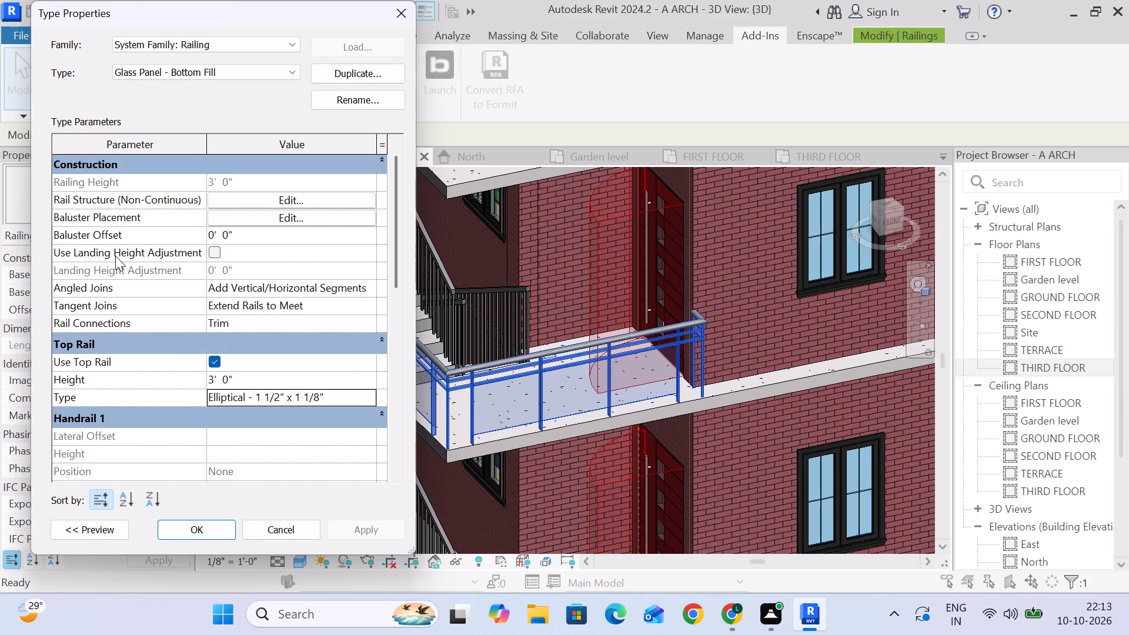
{"action": "scroll", "coordinate": [115, 256], "scroll_direction": "up", "scroll_amount": 4}
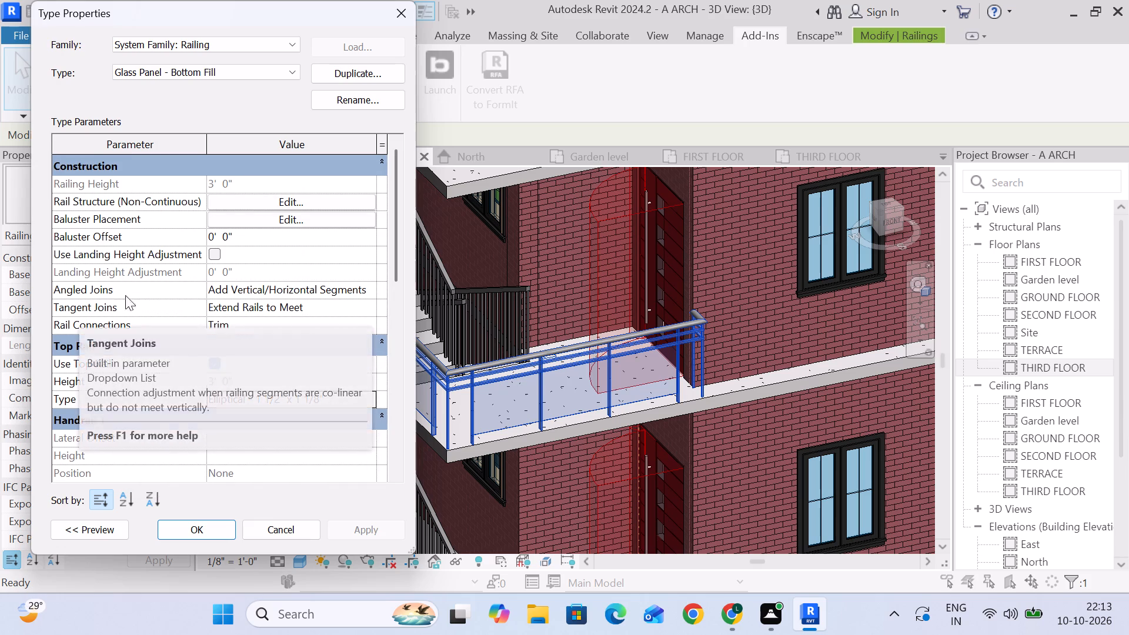
{"action": "scroll", "coordinate": [155, 292], "scroll_direction": "down", "scroll_amount": 1}
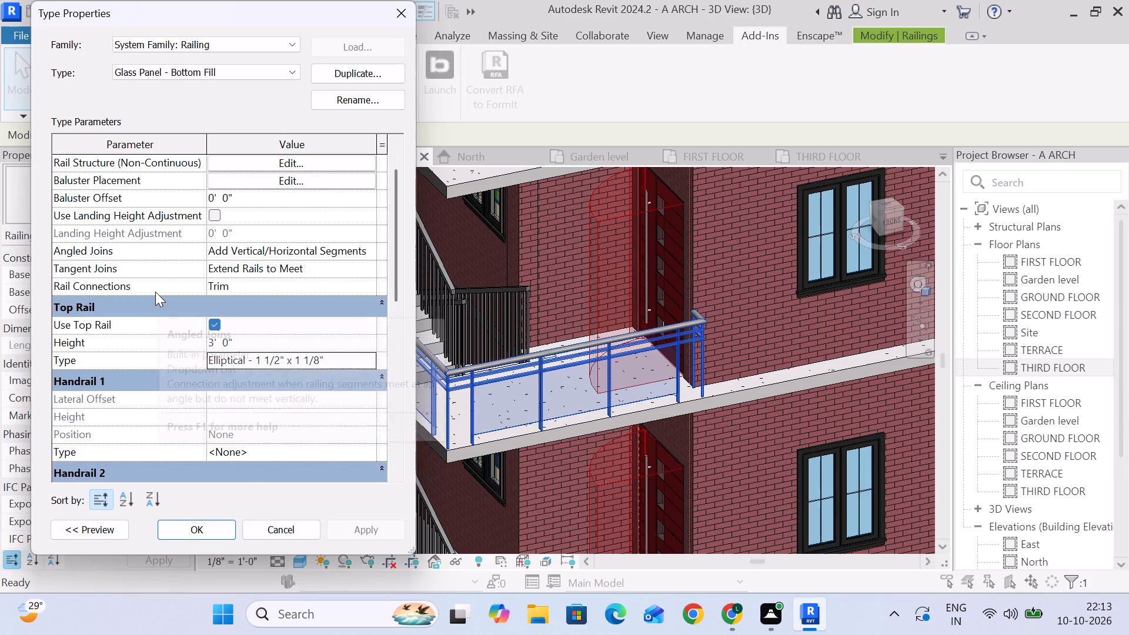
{"action": "scroll", "coordinate": [124, 358], "scroll_direction": "down", "scroll_amount": 2}
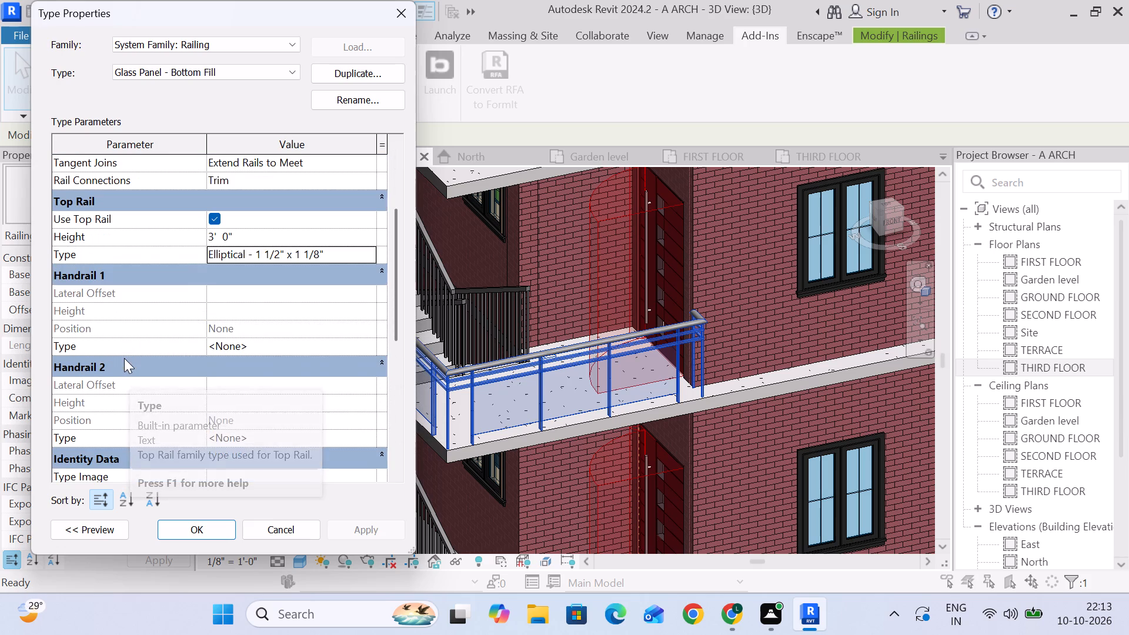
{"action": "scroll", "coordinate": [138, 323], "scroll_direction": "down", "scroll_amount": 13}
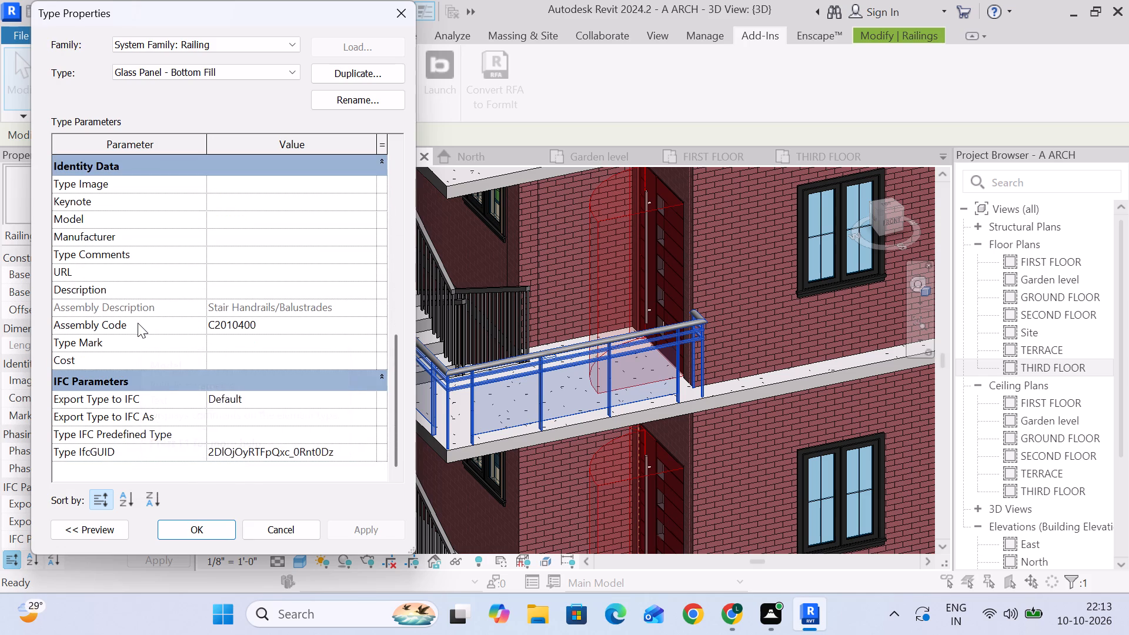
{"action": "scroll", "coordinate": [138, 323], "scroll_direction": "down", "scroll_amount": 6}
{"action": "left_click", "coordinate": [404, 13]}
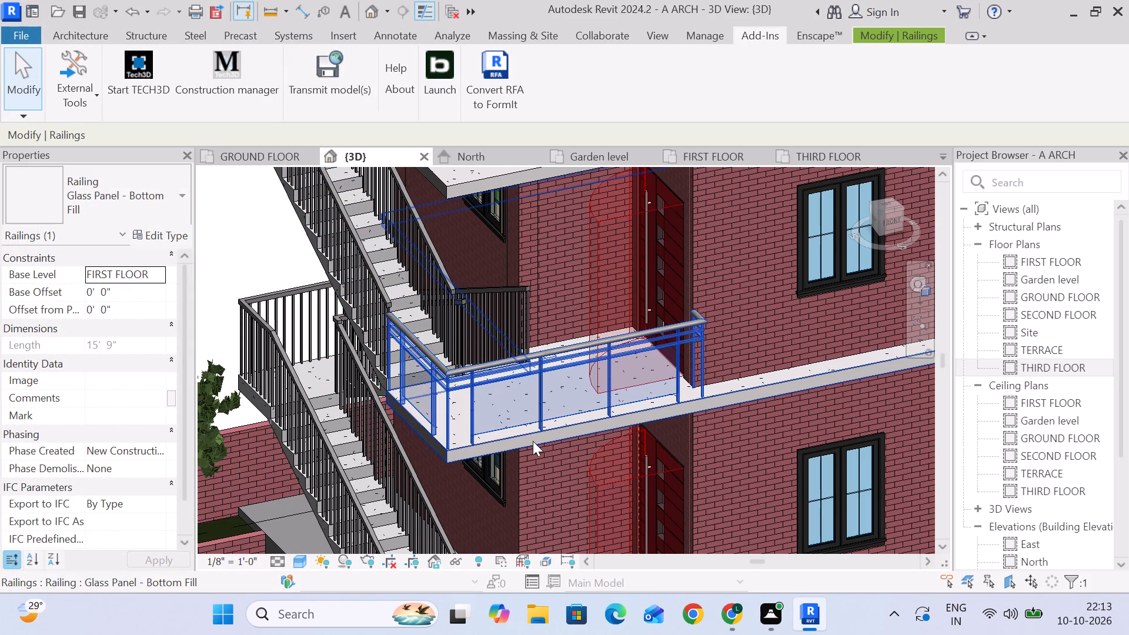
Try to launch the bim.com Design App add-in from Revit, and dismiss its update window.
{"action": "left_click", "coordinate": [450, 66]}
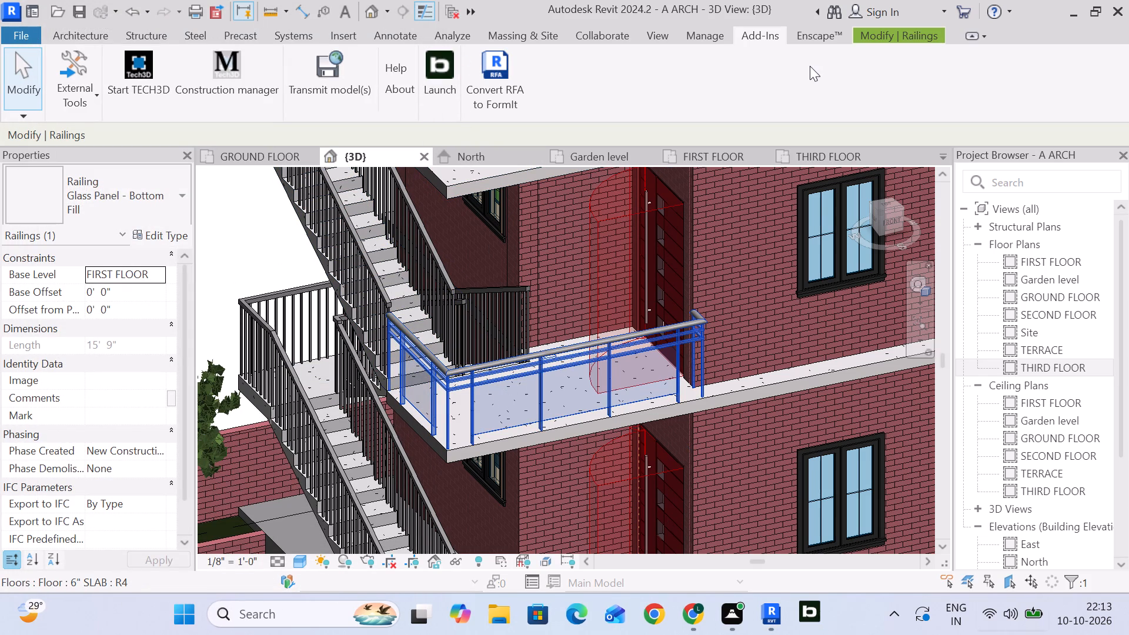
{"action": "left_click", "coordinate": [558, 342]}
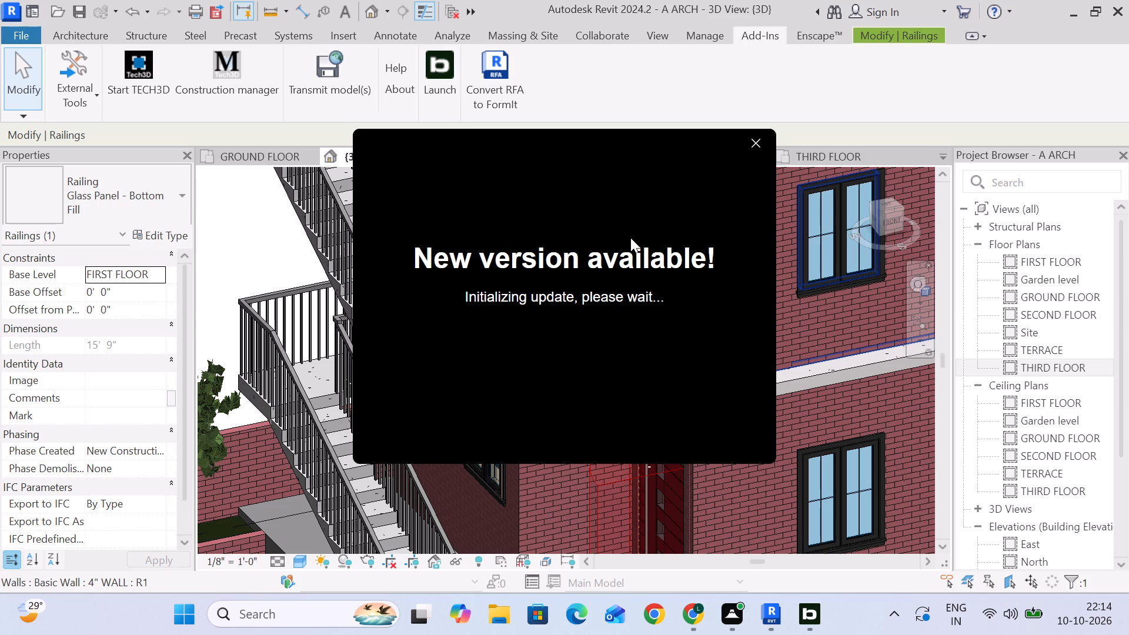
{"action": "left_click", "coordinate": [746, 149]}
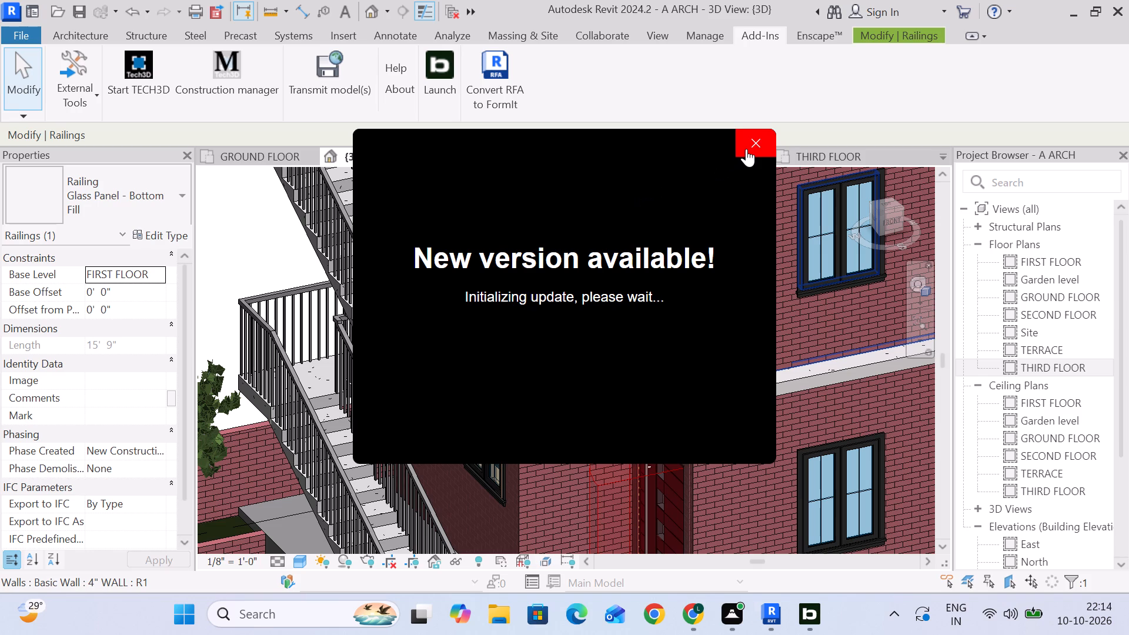
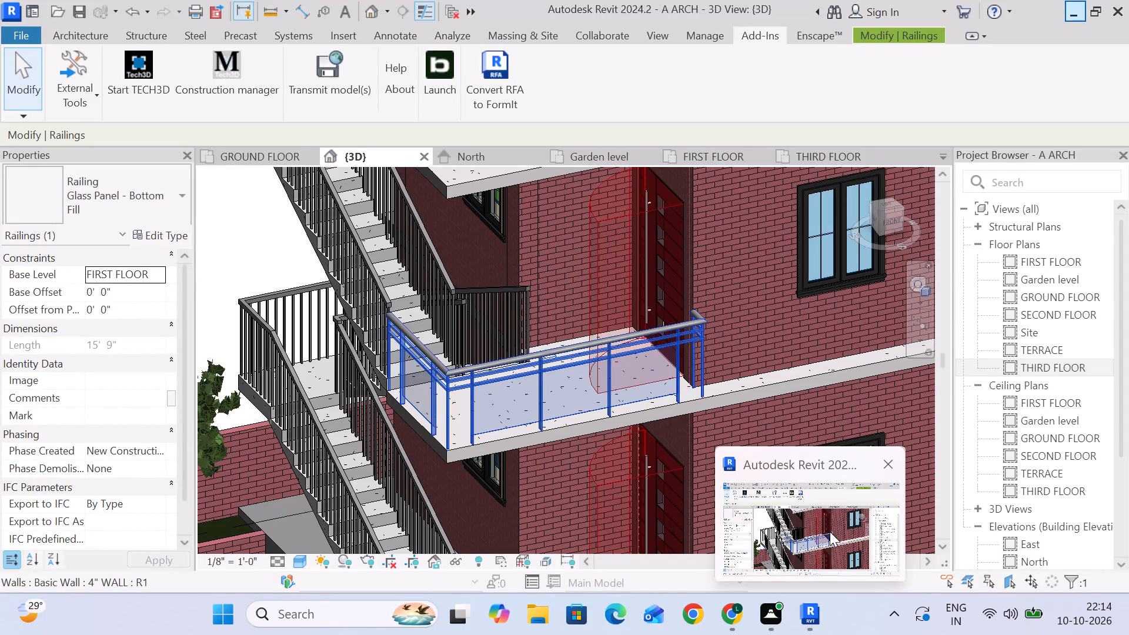
Copy the first-floor balcony's glass panel railing and paste it aligned to the SECOND FLOOR and THIRD FLOOR levels.
{"action": "left_click", "coordinate": [786, 532]}
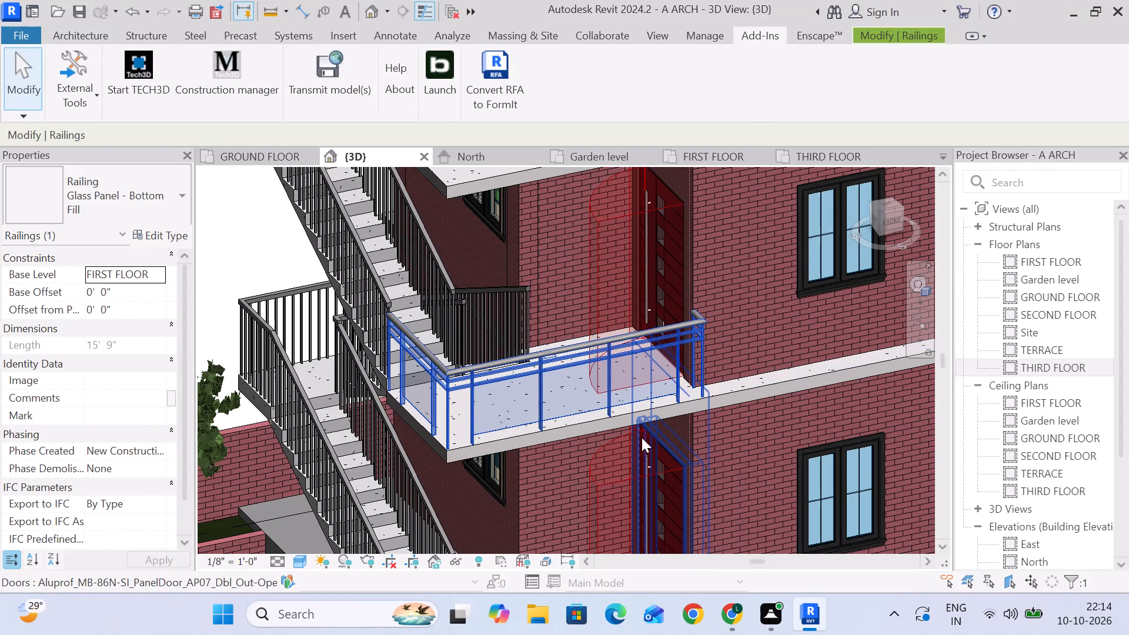
{"action": "scroll", "coordinate": [642, 437], "scroll_direction": "down", "scroll_amount": 4}
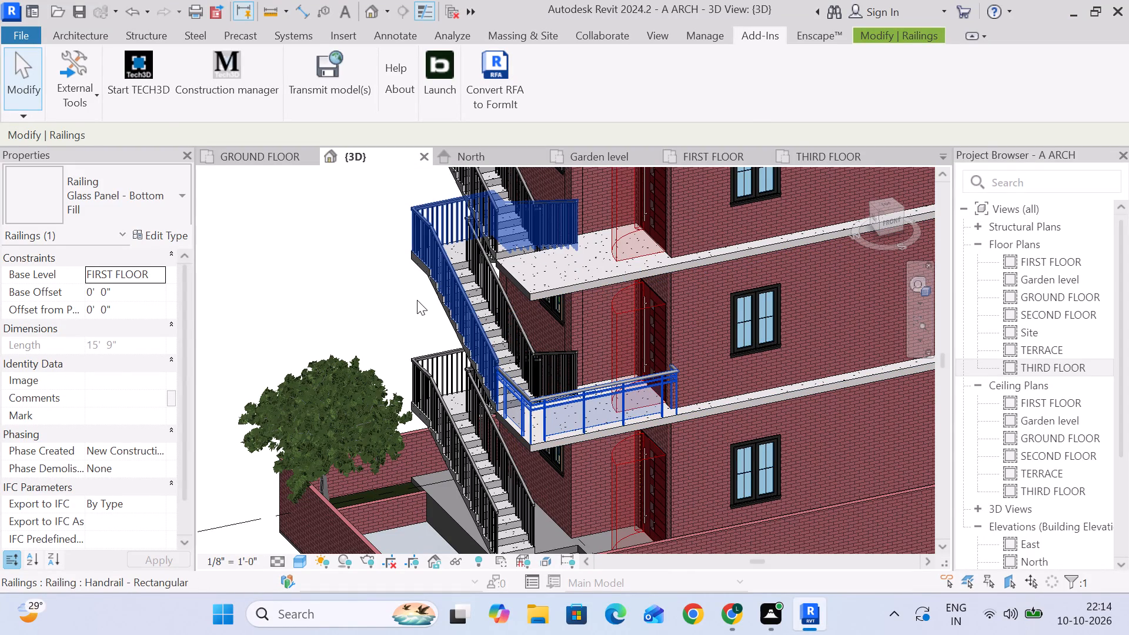
{"action": "key", "text": "Escape"}
{"action": "left_click", "coordinate": [574, 408]}
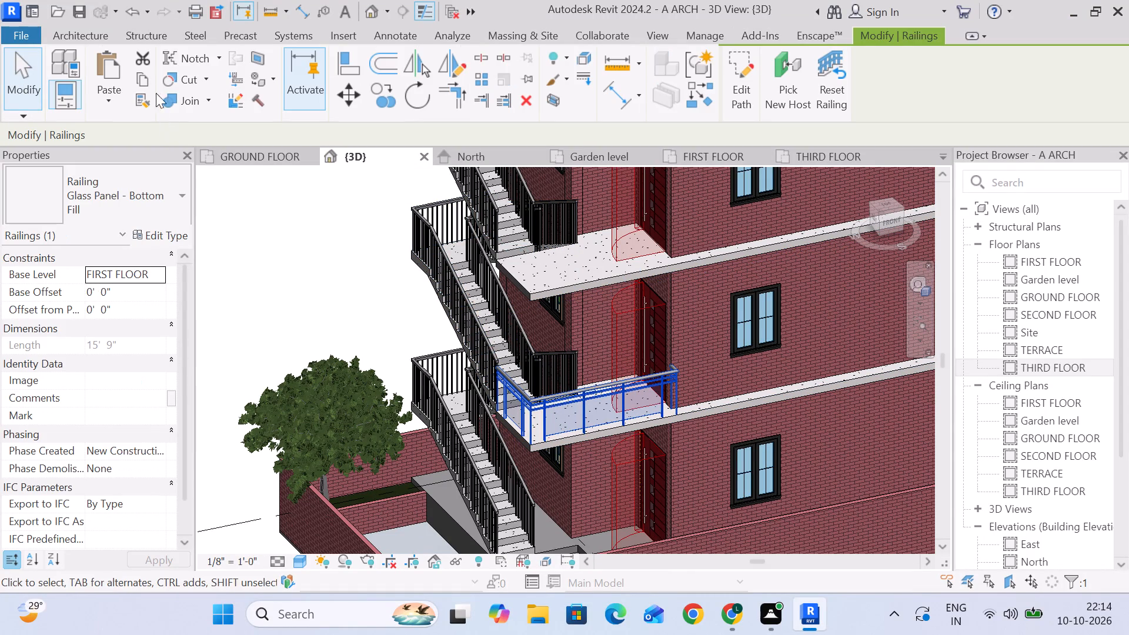
{"action": "left_click", "coordinate": [138, 79]}
{"action": "left_click", "coordinate": [124, 102]}
{"action": "left_click", "coordinate": [157, 178]}
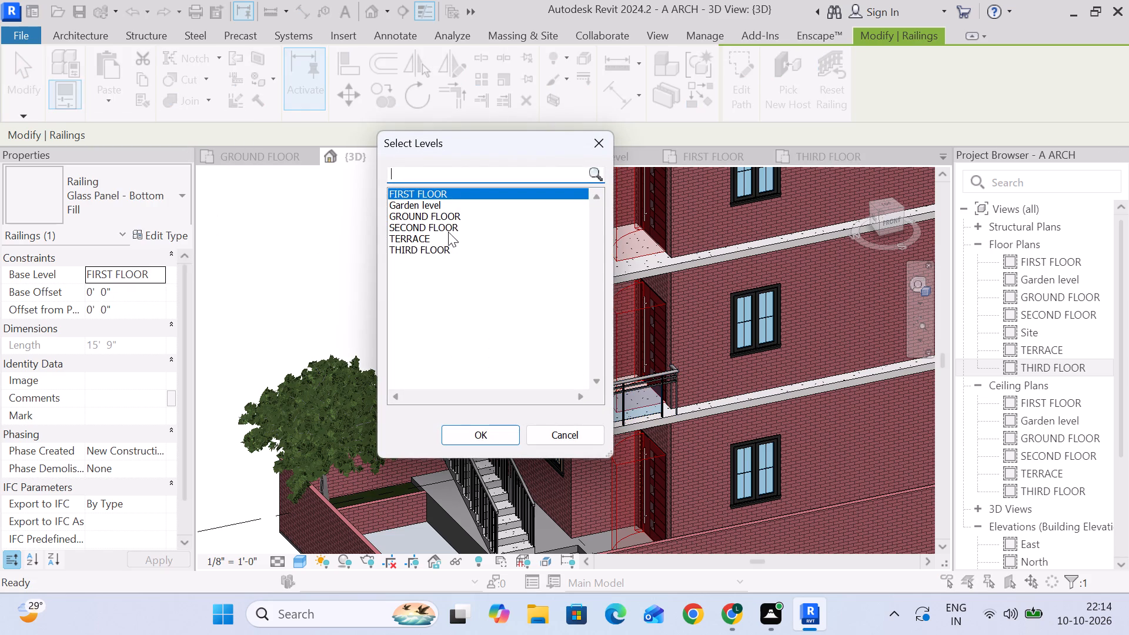
{"action": "left_click", "coordinate": [452, 226]}
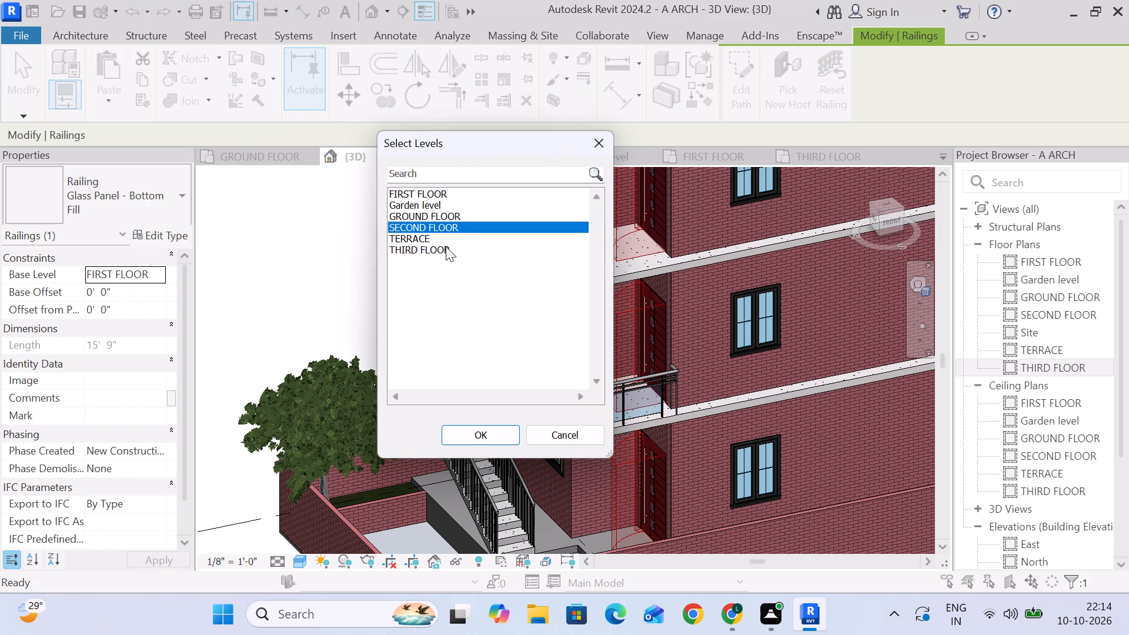
{"action": "left_click", "coordinate": [446, 246]}
{"action": "left_click", "coordinate": [464, 220]}
{"action": "left_click", "coordinate": [464, 230]}
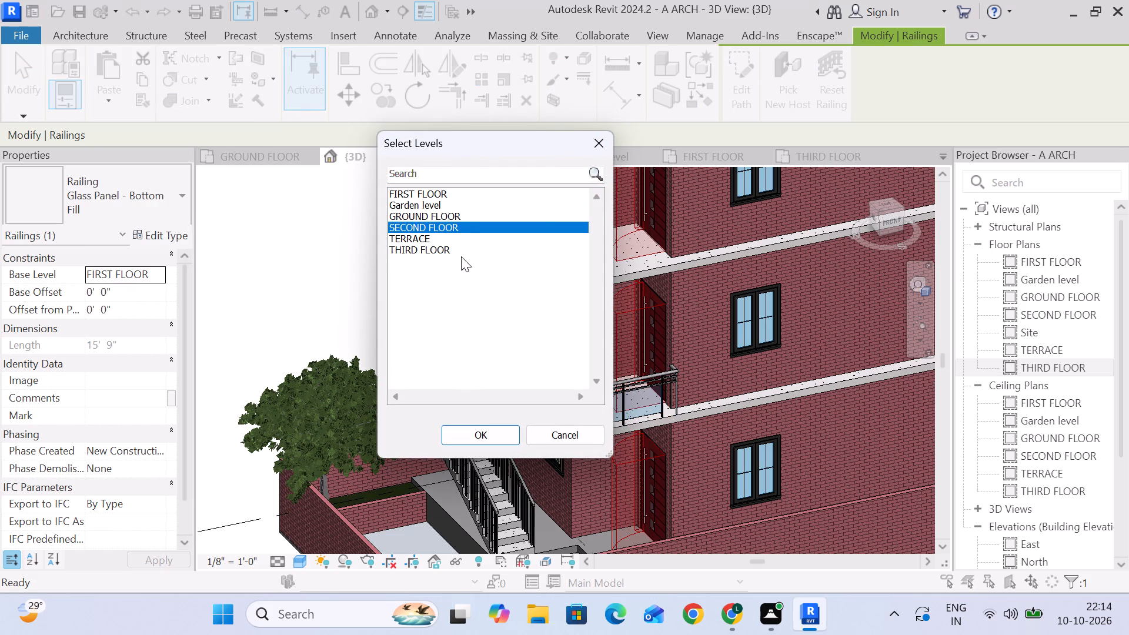
{"action": "left_click", "coordinate": [456, 255], "text": "ctrl"}
{"action": "left_click", "coordinate": [486, 443]}
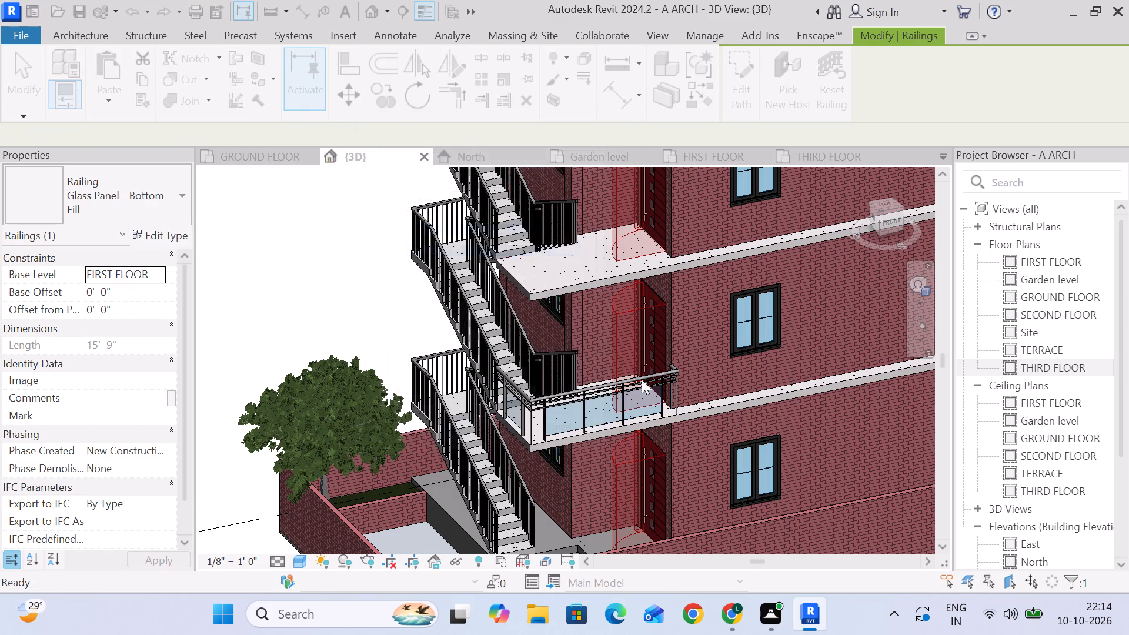
{"action": "scroll", "coordinate": [632, 357], "scroll_direction": "down", "scroll_amount": 4}
{"action": "middle_click_drag", "start_coordinate": [628, 370], "coordinate": [609, 444]}
{"action": "scroll", "coordinate": [581, 329], "scroll_direction": "up", "scroll_amount": 2}
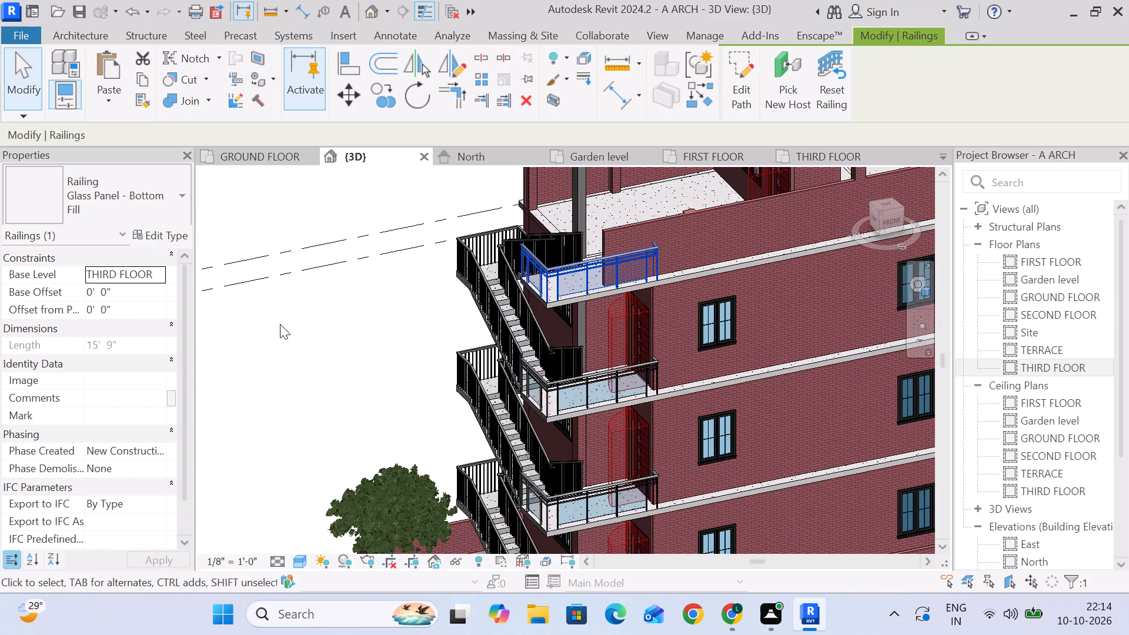
{"action": "left_click", "coordinate": [305, 341]}
Open the path sketch of the third-floor balcony's glass panel railing for editing.
{"action": "scroll", "coordinate": [437, 341], "scroll_direction": "down", "scroll_amount": 4}
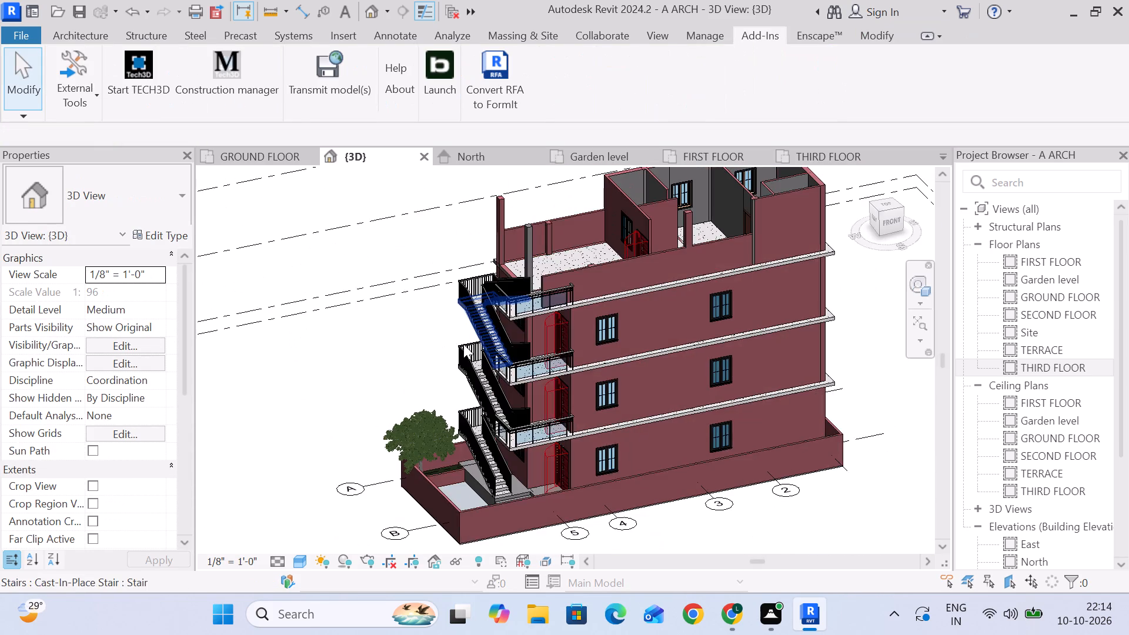
{"action": "middle_click_drag", "start_coordinate": [463, 345], "coordinate": [663, 381], "text": "shift"}
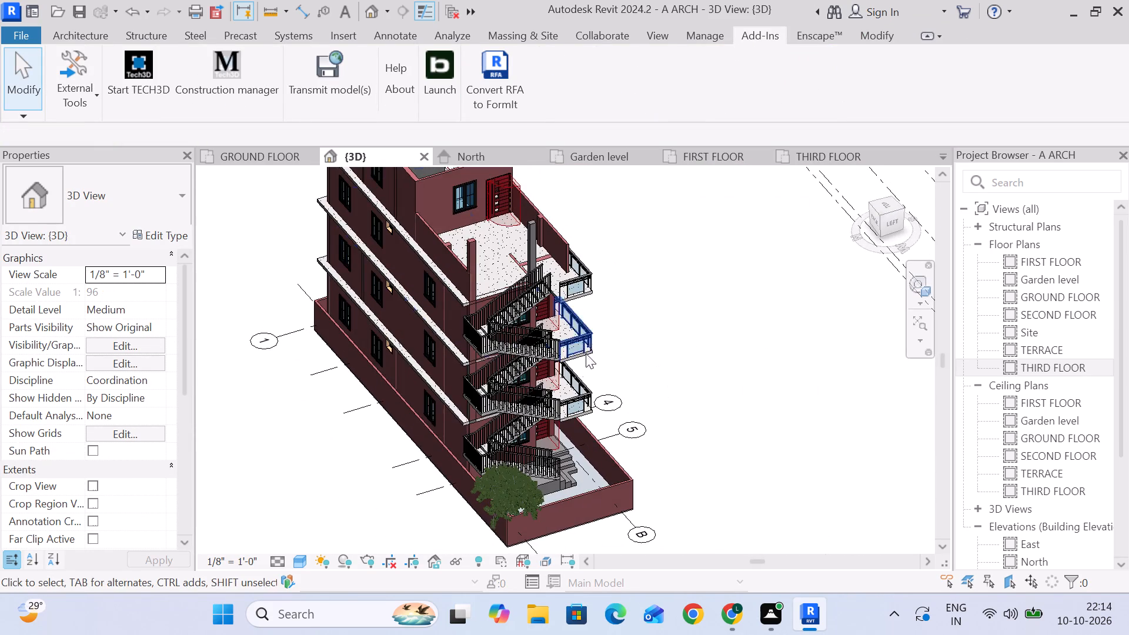
{"action": "scroll", "coordinate": [578, 362], "scroll_direction": "up", "scroll_amount": 9}
{"action": "middle_click_drag", "start_coordinate": [584, 268], "coordinate": [587, 454]}
{"action": "scroll", "coordinate": [552, 338], "scroll_direction": "up", "scroll_amount": 4}
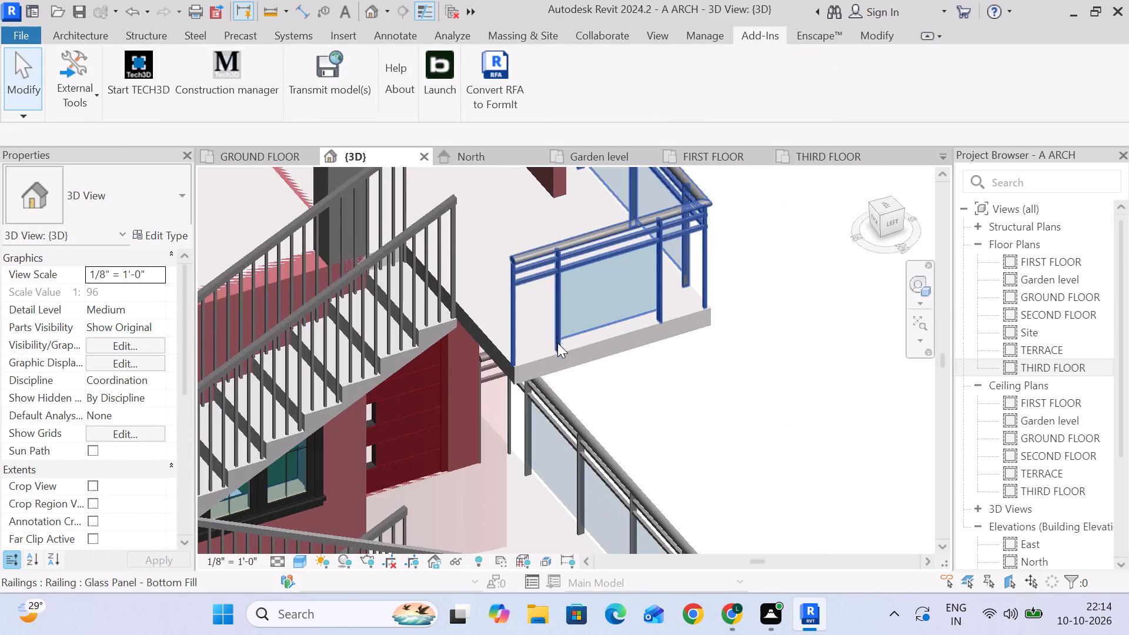
{"action": "left_click", "coordinate": [577, 266]}
{"action": "scroll", "coordinate": [604, 287], "scroll_direction": "down", "scroll_amount": 3}
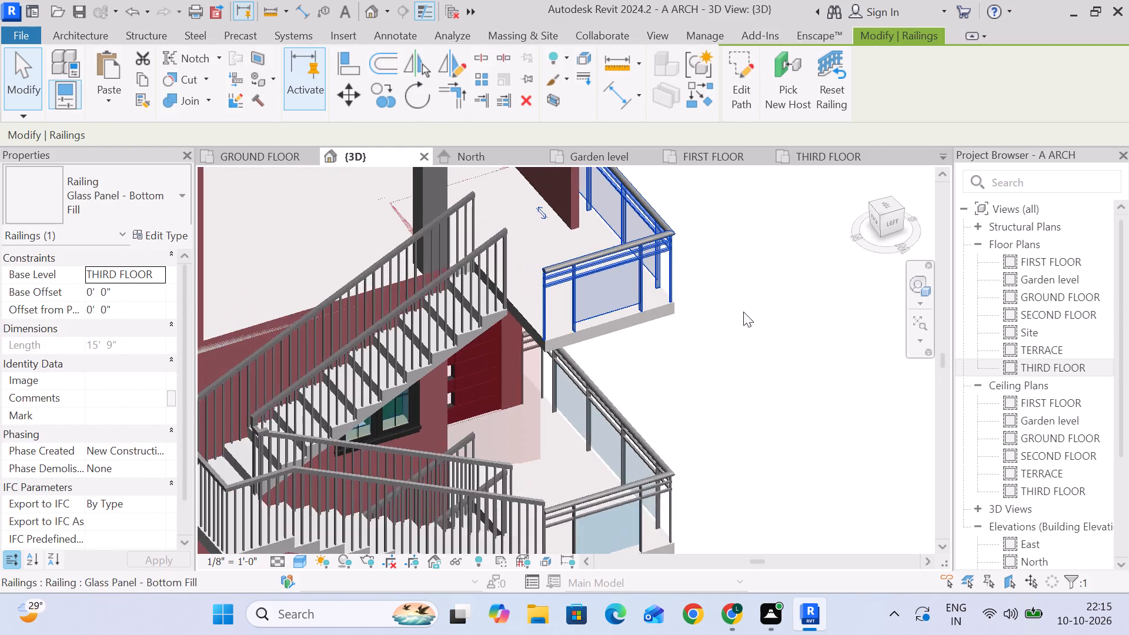
{"action": "middle_click_drag", "start_coordinate": [750, 320], "coordinate": [452, 385]}
{"action": "scroll", "coordinate": [469, 387], "scroll_direction": "down", "scroll_amount": 3}
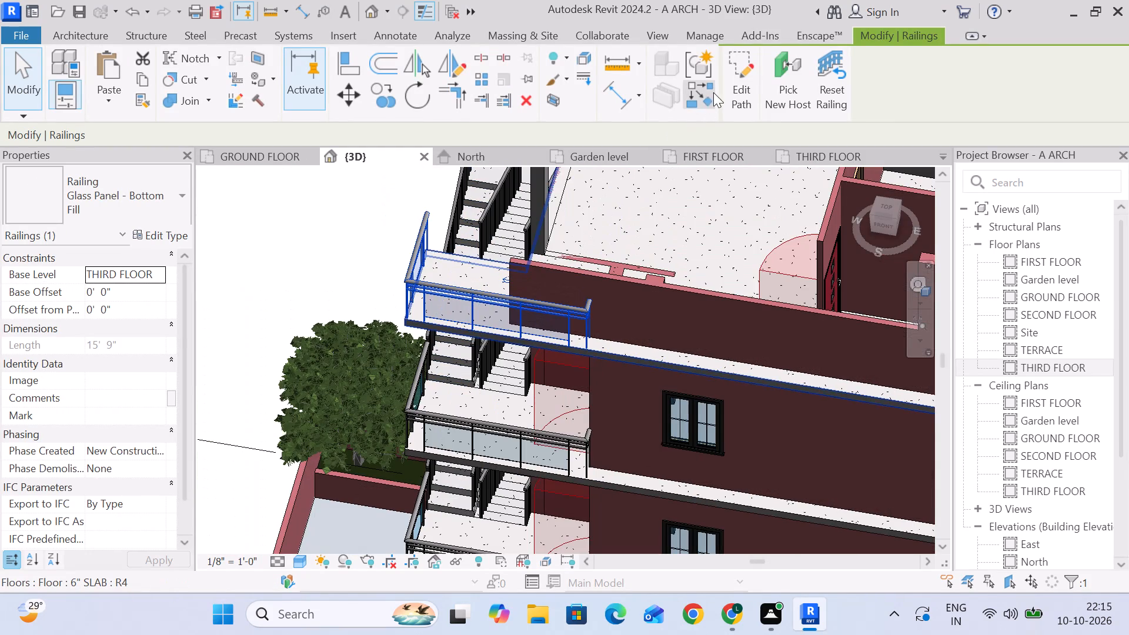
{"action": "left_click", "coordinate": [722, 85]}
{"action": "left_click", "coordinate": [751, 55]}
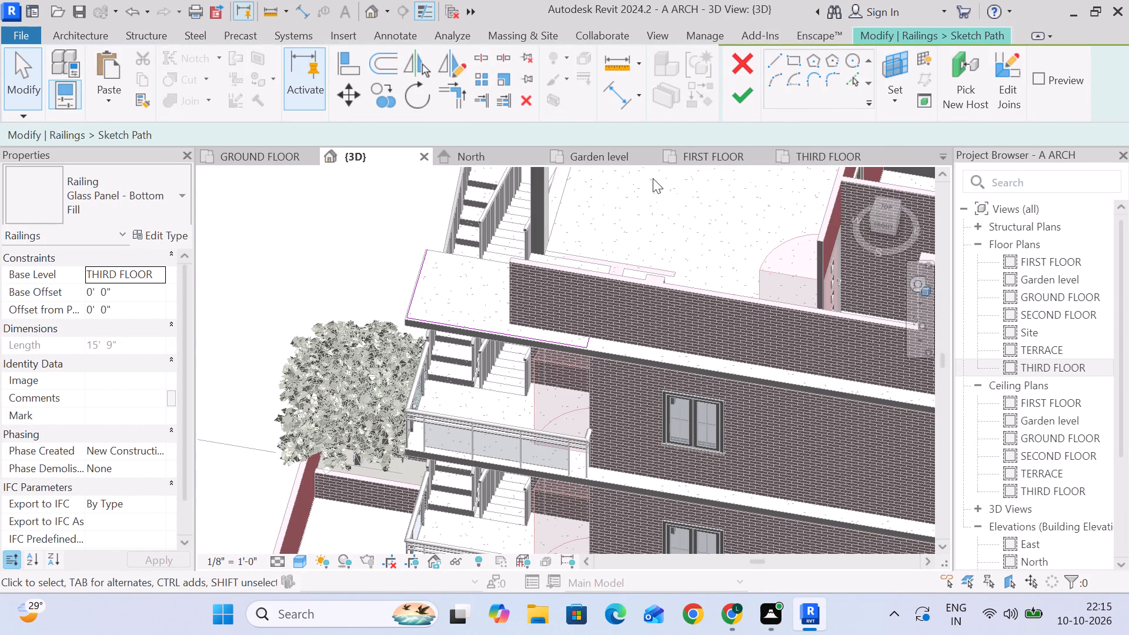
Examine the third-floor railing path around the stair landing in the THIRD FLOOR and FIRST FLOOR plans and the 3D view.
{"action": "left_click", "coordinate": [811, 152]}
{"action": "scroll", "coordinate": [414, 329], "scroll_direction": "up", "scroll_amount": 5}
{"action": "middle_click_drag", "start_coordinate": [418, 302], "coordinate": [439, 349]}
{"action": "scroll", "coordinate": [439, 349], "scroll_direction": "down", "scroll_amount": 7}
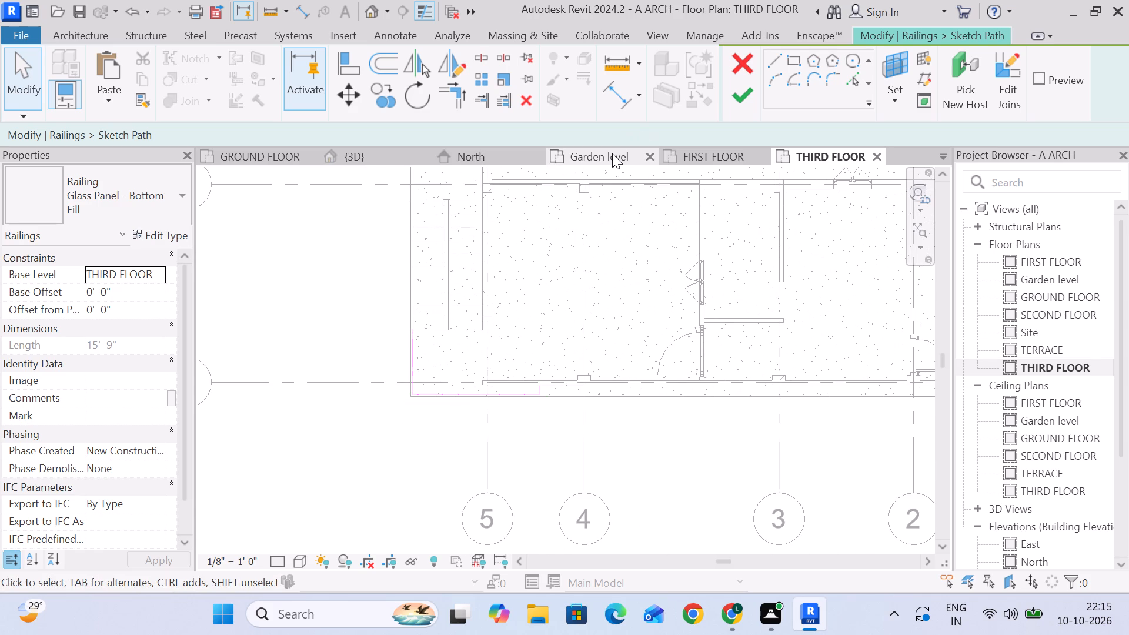
{"action": "left_click", "coordinate": [387, 153]}
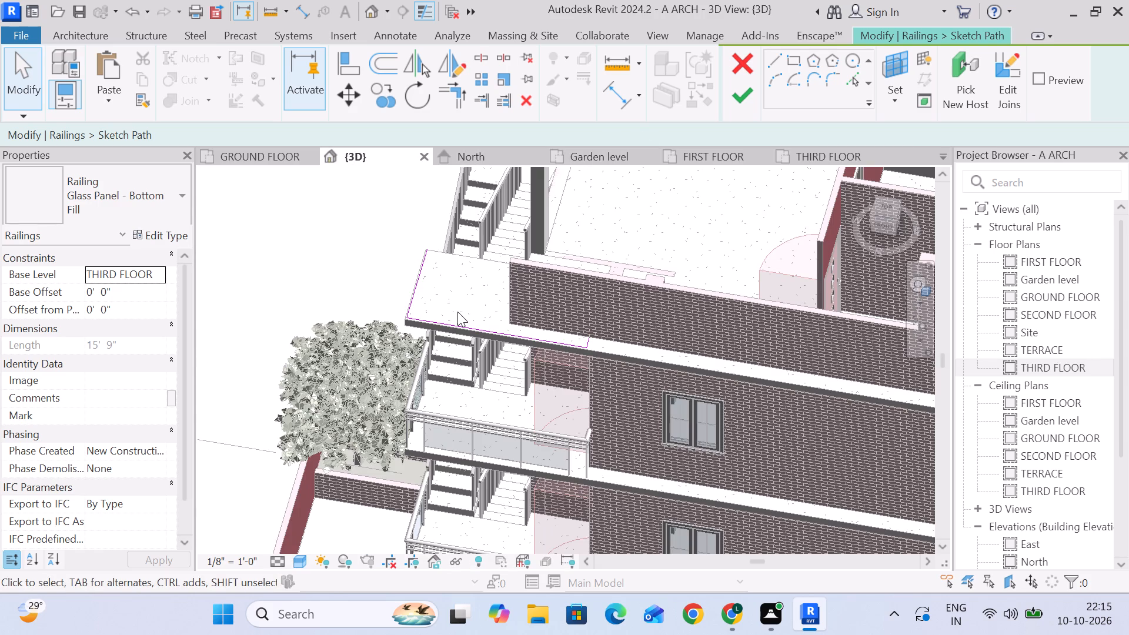
{"action": "middle_click_drag", "start_coordinate": [457, 312], "coordinate": [667, 312], "text": "shift"}
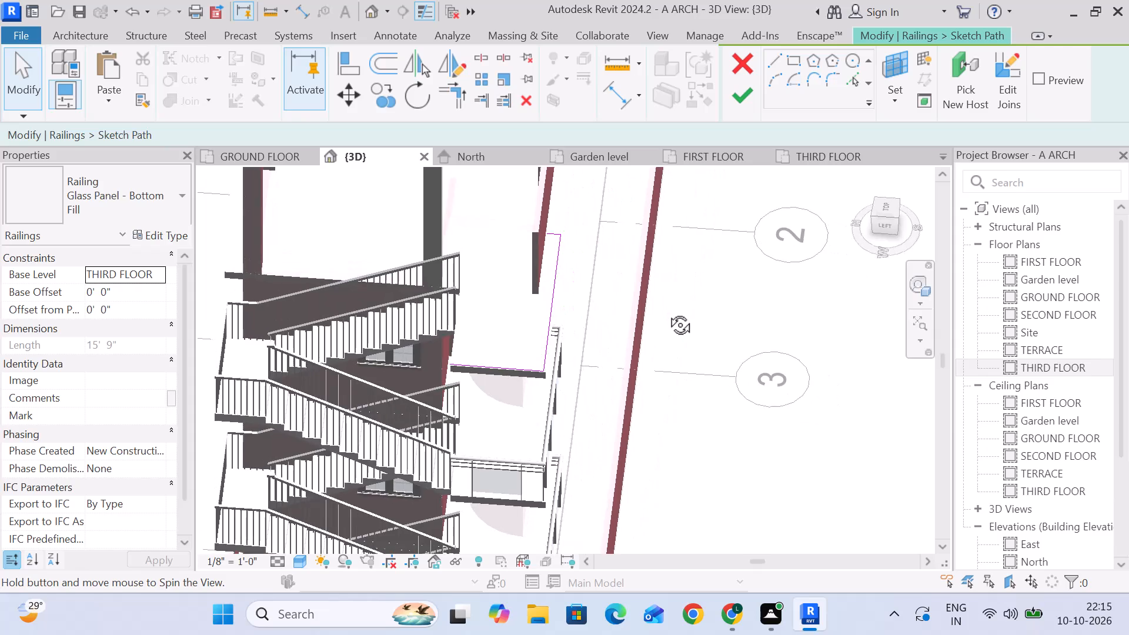
{"action": "middle_click_drag", "start_coordinate": [667, 312], "coordinate": [606, 395], "text": "shift"}
{"action": "middle_click_drag", "start_coordinate": [584, 379], "coordinate": [536, 374], "text": "shift"}
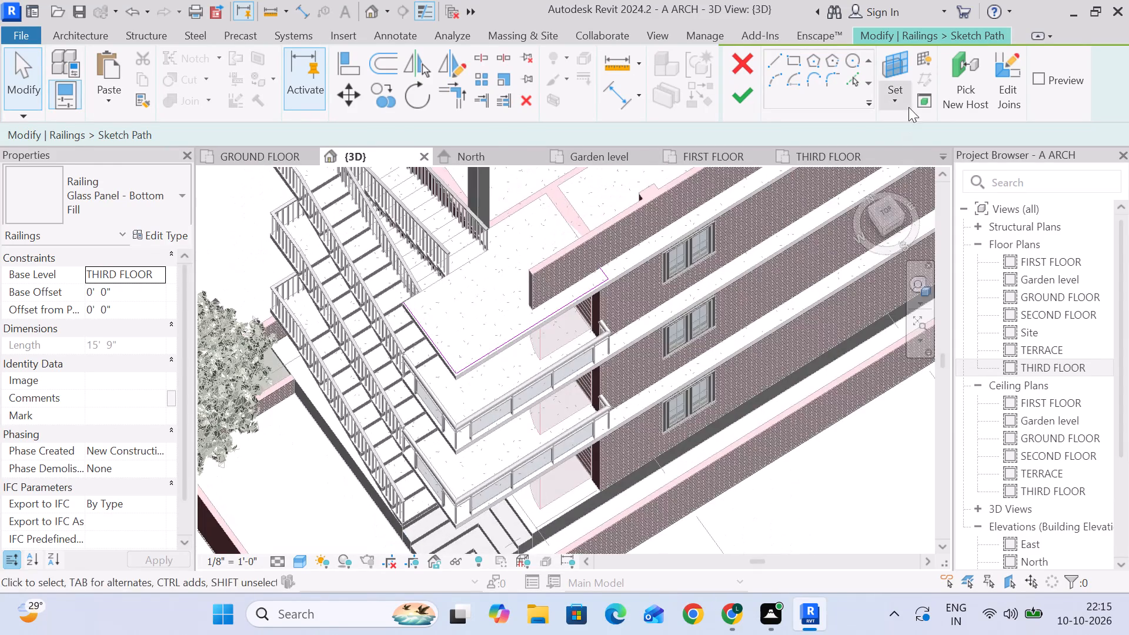
{"action": "left_click", "coordinate": [839, 153]}
{"action": "scroll", "coordinate": [441, 319], "scroll_direction": "up", "scroll_amount": 5}
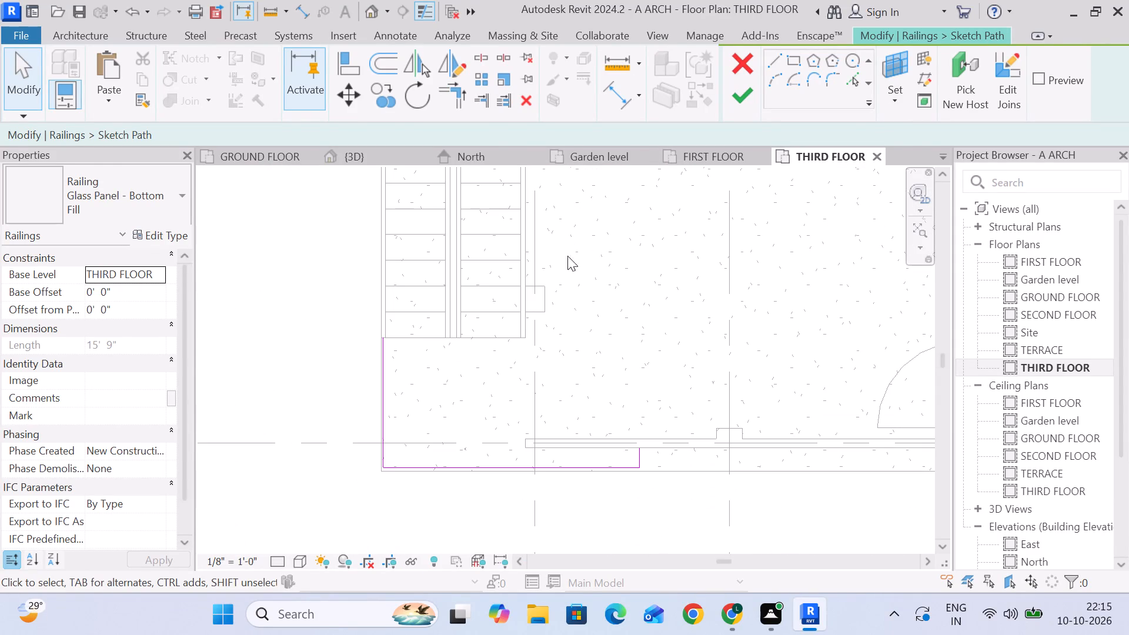
{"action": "scroll", "coordinate": [571, 268], "scroll_direction": "down", "scroll_amount": 4}
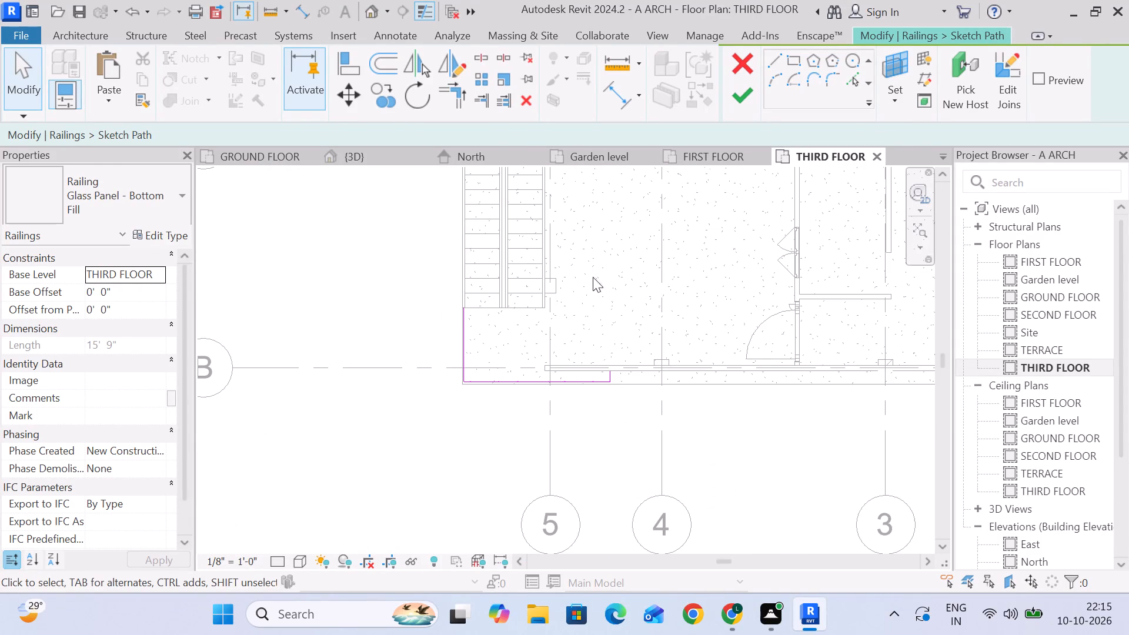
{"action": "left_click", "coordinate": [709, 158]}
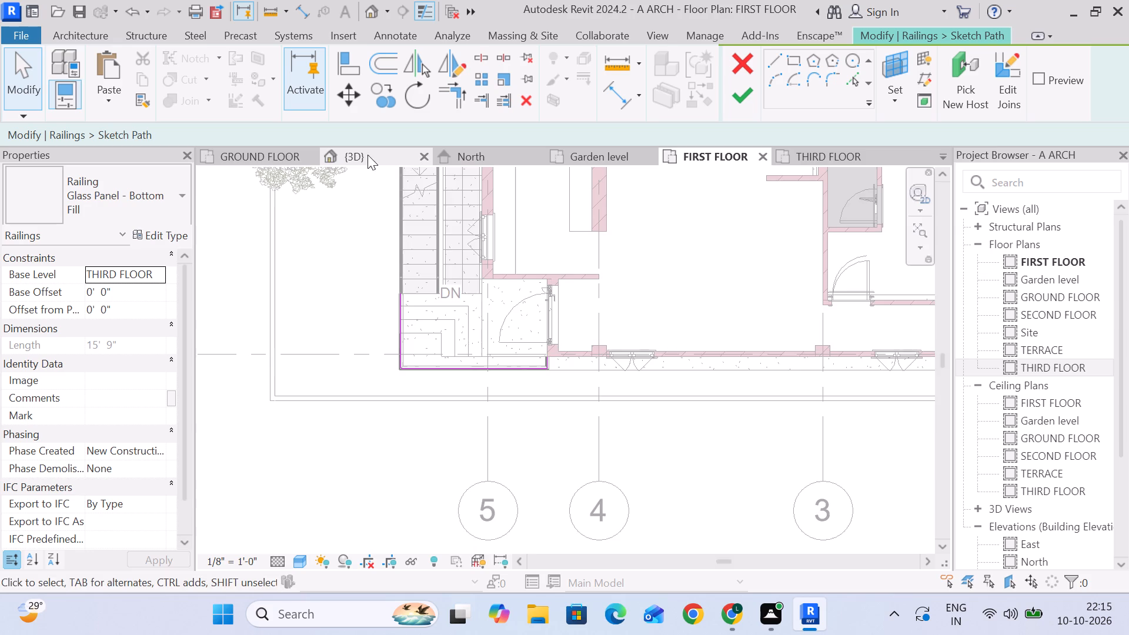
{"action": "left_click", "coordinate": [368, 155]}
{"action": "middle_click_drag", "start_coordinate": [515, 263], "coordinate": [713, 220]}
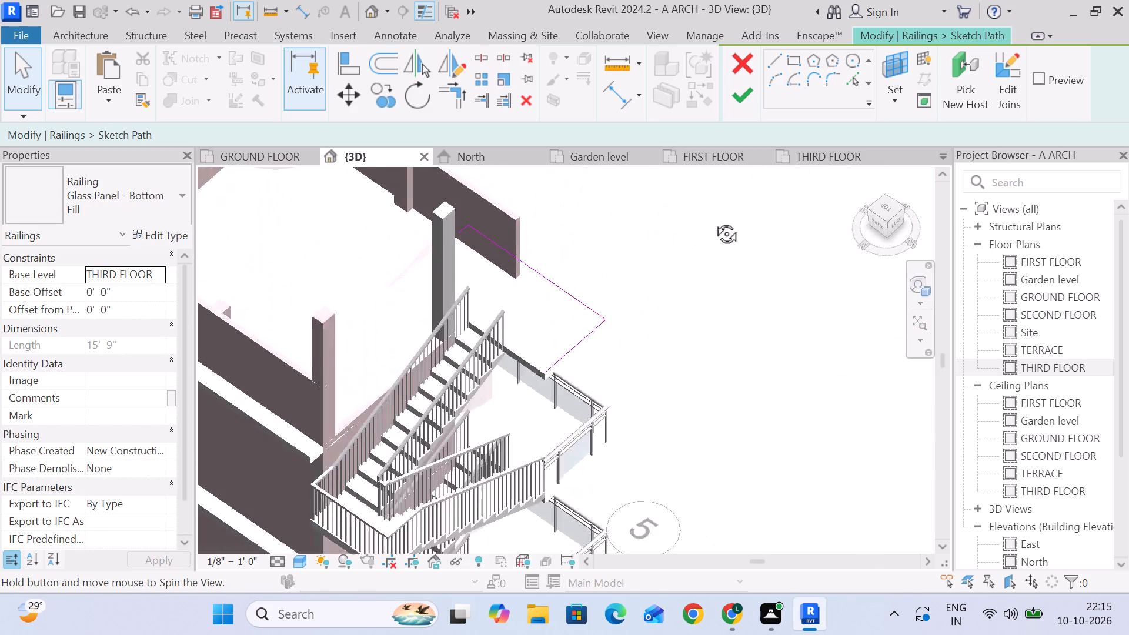
{"action": "middle_click_drag", "start_coordinate": [713, 220], "coordinate": [469, 314]}
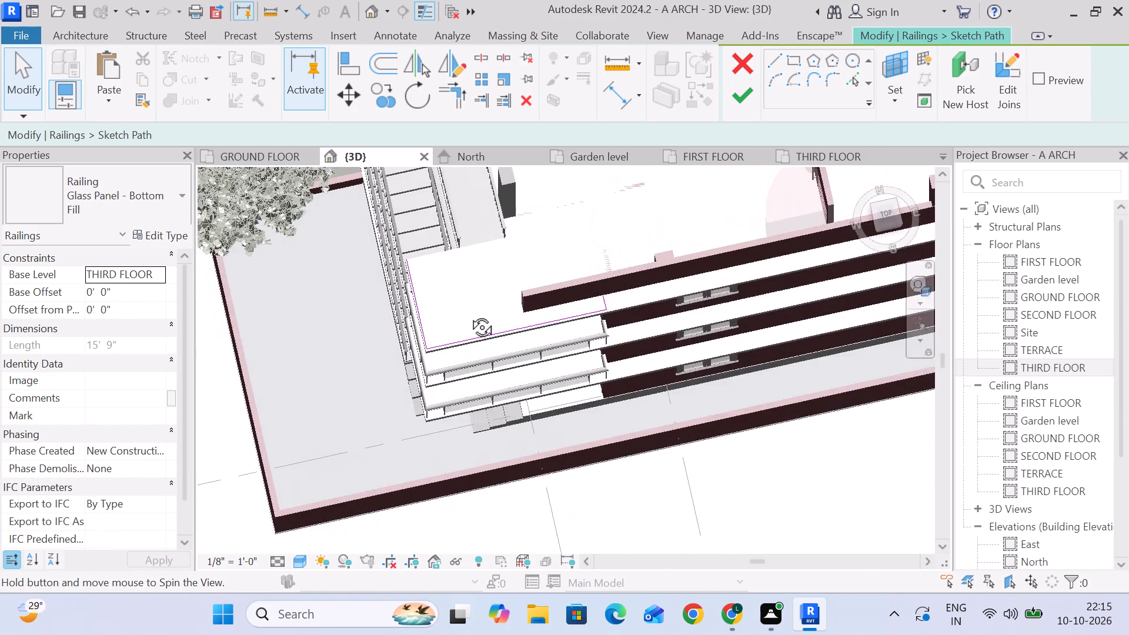
{"action": "middle_click_drag", "start_coordinate": [469, 314], "coordinate": [440, 268]}
In the THIRD FLOOR plan, draw a 2'-5" path line from the railing path's stair-side end across the outer stair flight.
{"action": "left_click", "coordinate": [801, 149]}
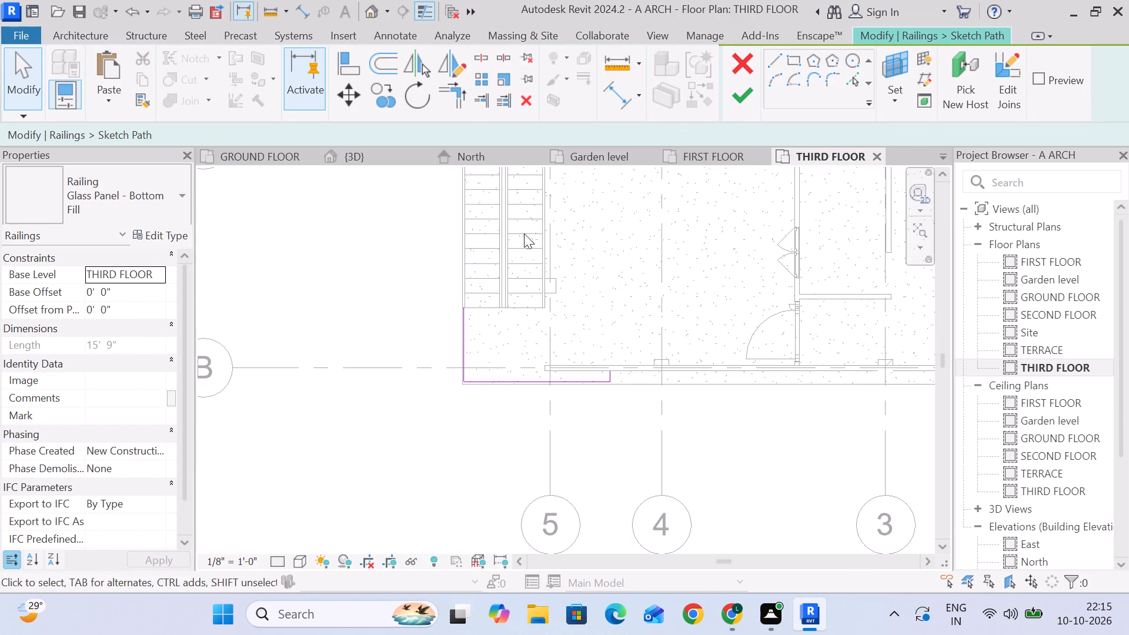
{"action": "scroll", "coordinate": [465, 302], "scroll_direction": "up", "scroll_amount": 6}
{"action": "scroll", "coordinate": [536, 314], "scroll_direction": "up", "scroll_amount": 4}
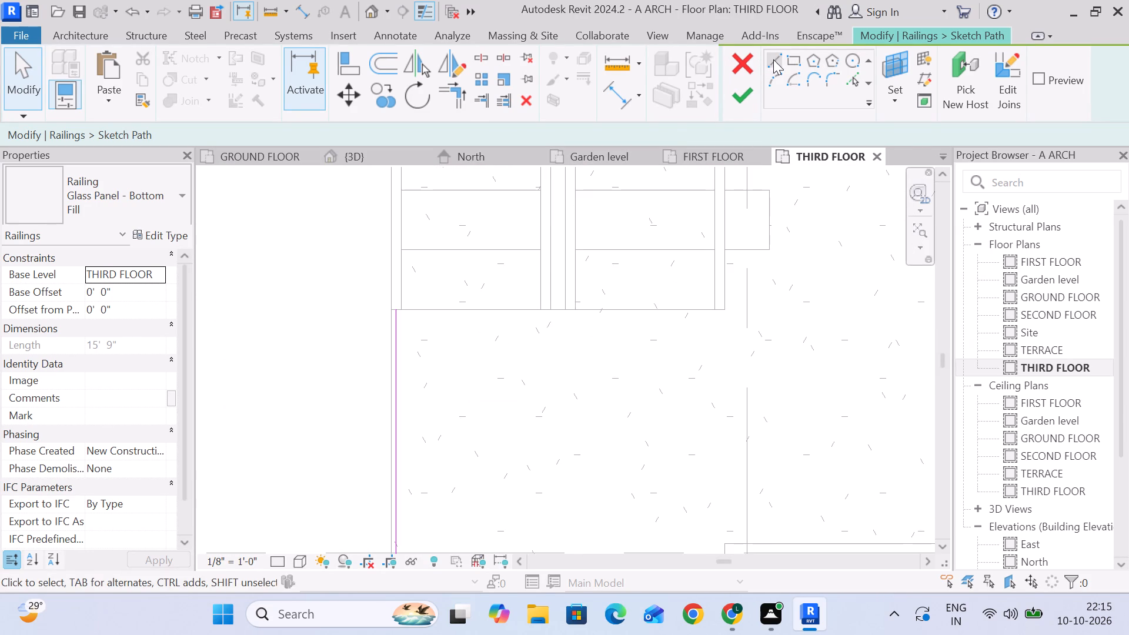
{"action": "left_click", "coordinate": [773, 59]}
{"action": "scroll", "coordinate": [419, 315], "scroll_direction": "up", "scroll_amount": 11}
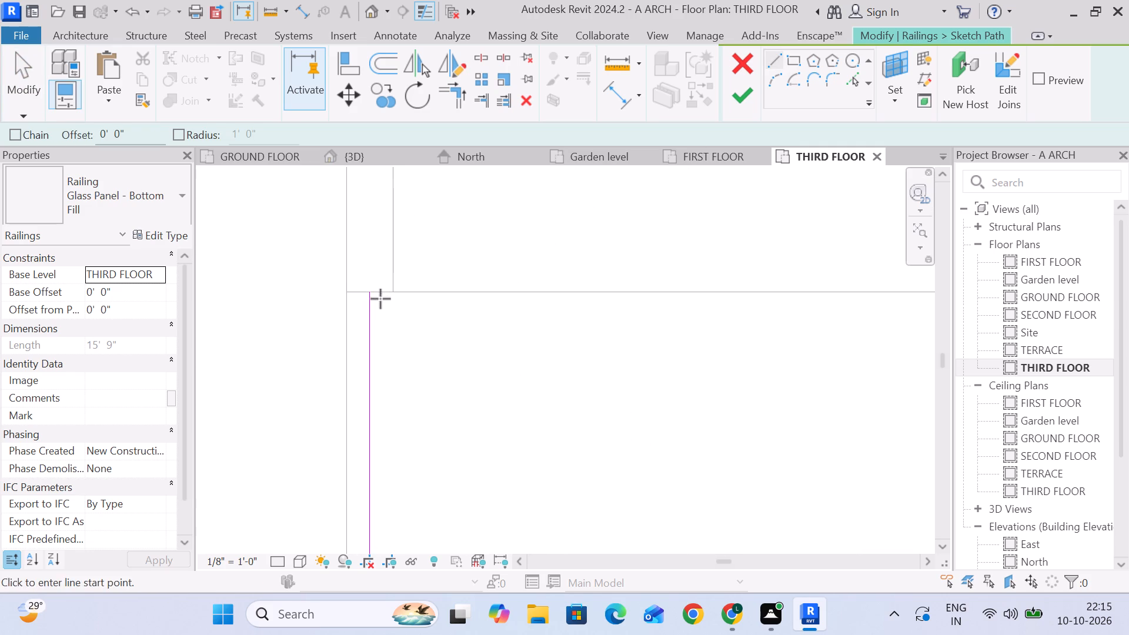
{"action": "left_click", "coordinate": [368, 296]}
{"action": "scroll", "coordinate": [634, 309], "scroll_direction": "down", "scroll_amount": 4}
{"action": "middle_click_drag", "start_coordinate": [639, 309], "coordinate": [480, 263]}
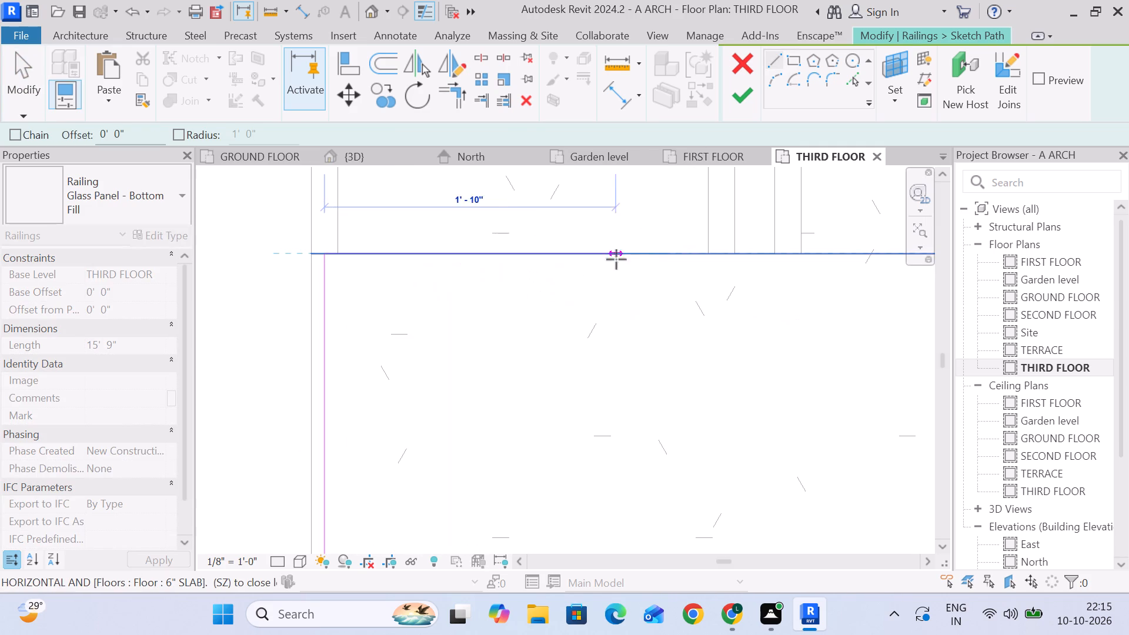
{"action": "left_click", "coordinate": [709, 255]}
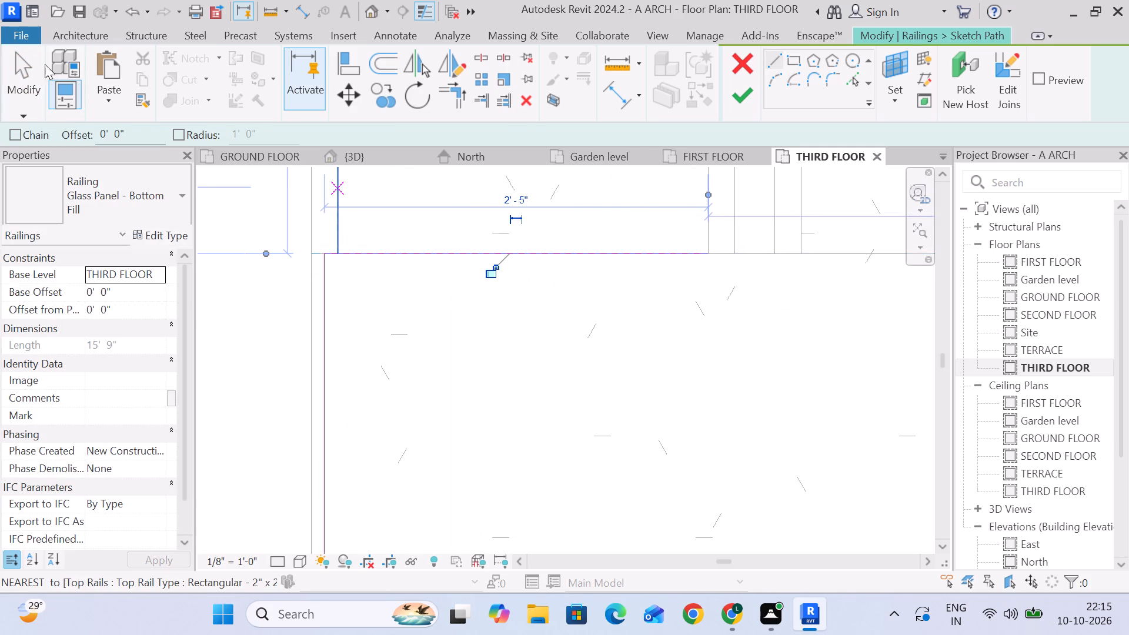
Nudge the new path line about 1/2" off the stair edge onto the balcony slab and finish the railing path.
{"action": "left_click", "coordinate": [36, 64]}
{"action": "left_click", "coordinate": [388, 253]}
{"action": "key", "text": "space"}
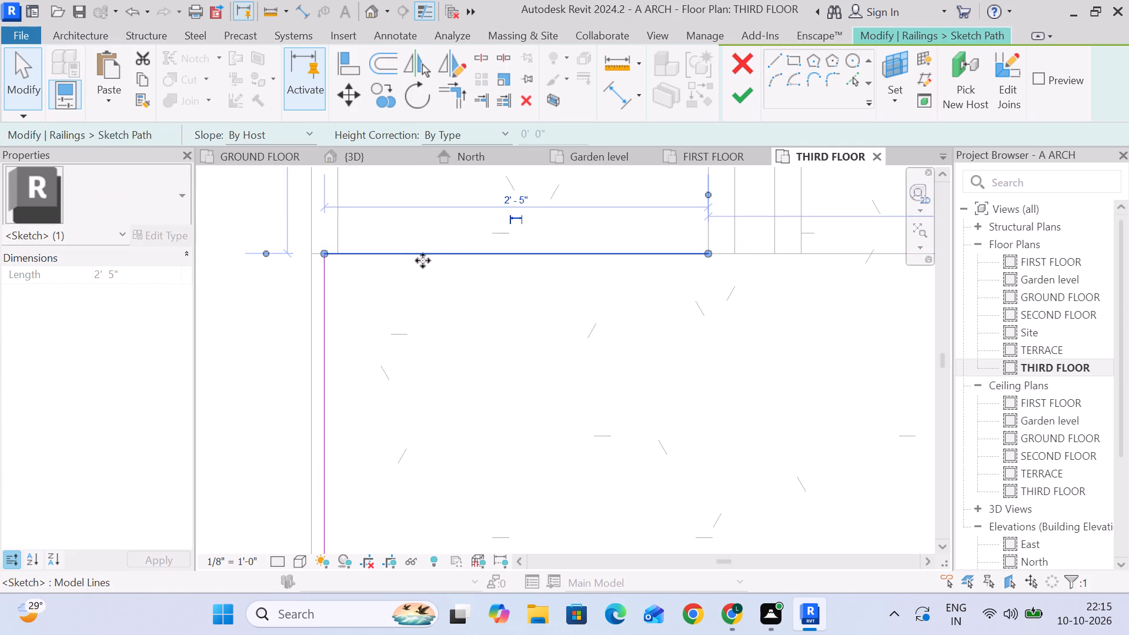
{"action": "key", "text": "Down"}
{"action": "key", "text": "Down"}
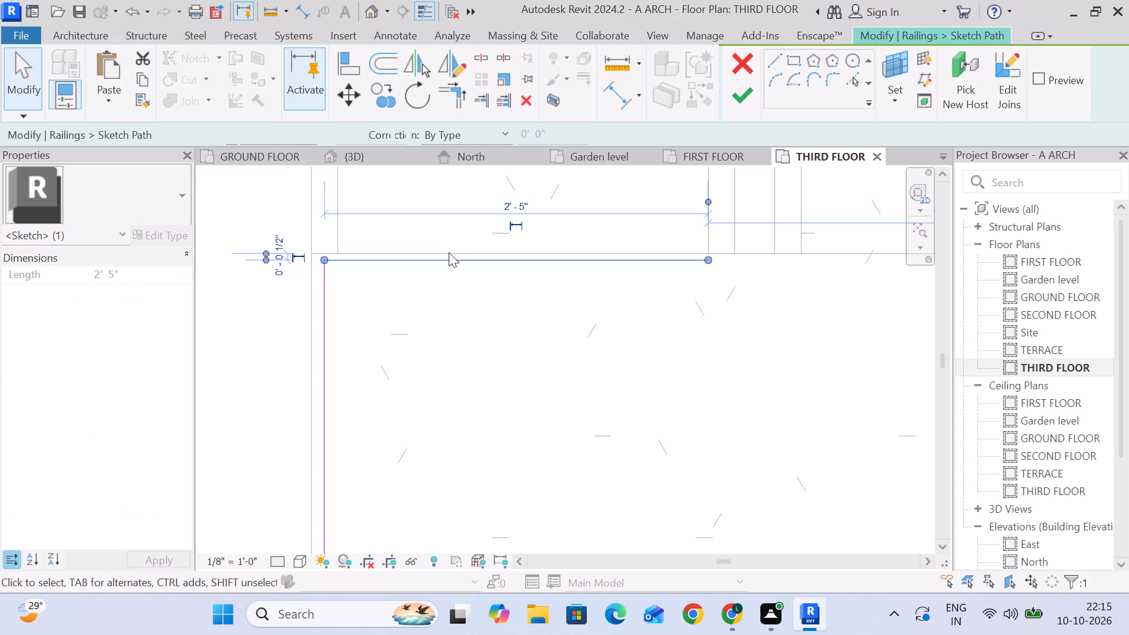
{"action": "scroll", "coordinate": [654, 286], "scroll_direction": "down", "scroll_amount": 3}
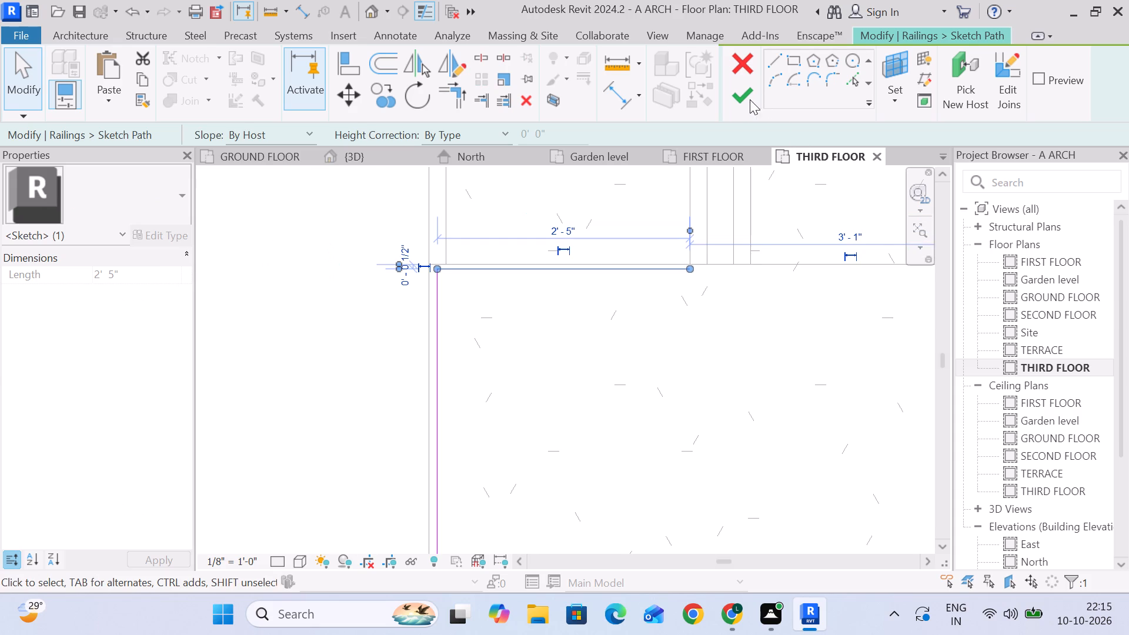
{"action": "left_click", "coordinate": [749, 99]}
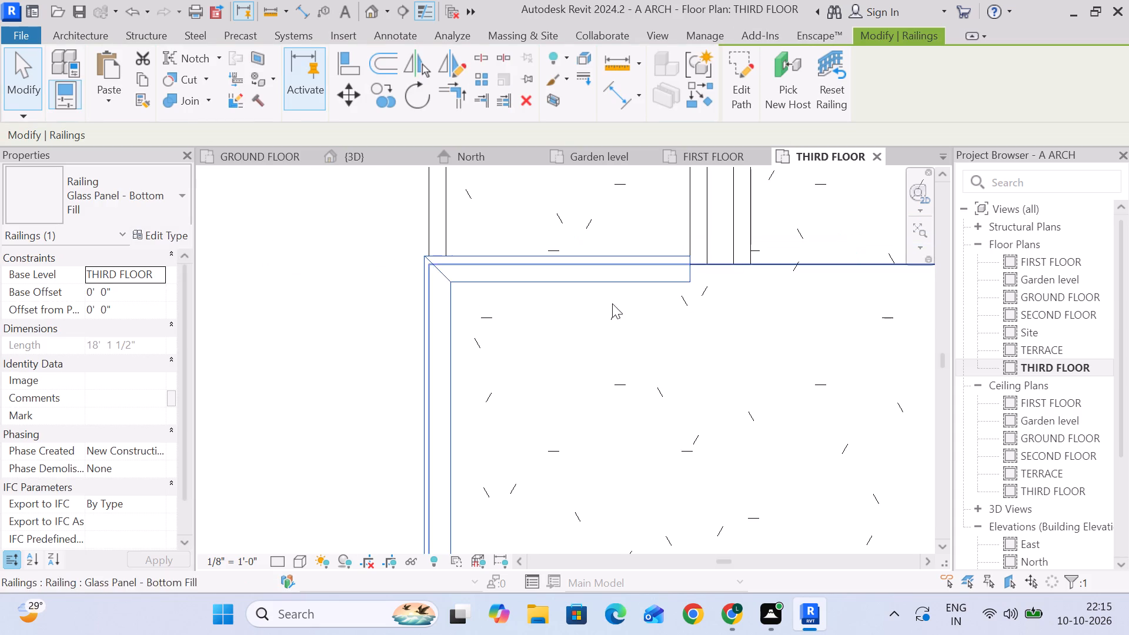
{"action": "left_click", "coordinate": [28, 68]}
Examine the extended third-floor glass railing at the balcony corner and stair edge from several angles in the 3D view.
{"action": "left_click", "coordinate": [366, 149]}
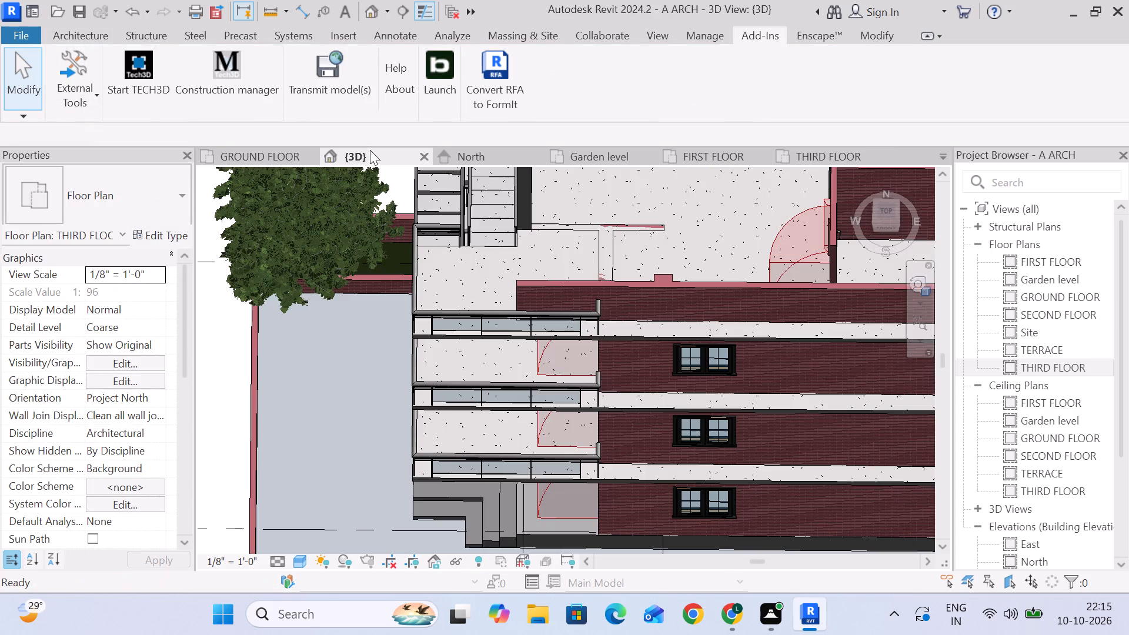
{"action": "scroll", "coordinate": [449, 250], "scroll_direction": "down", "scroll_amount": 3}
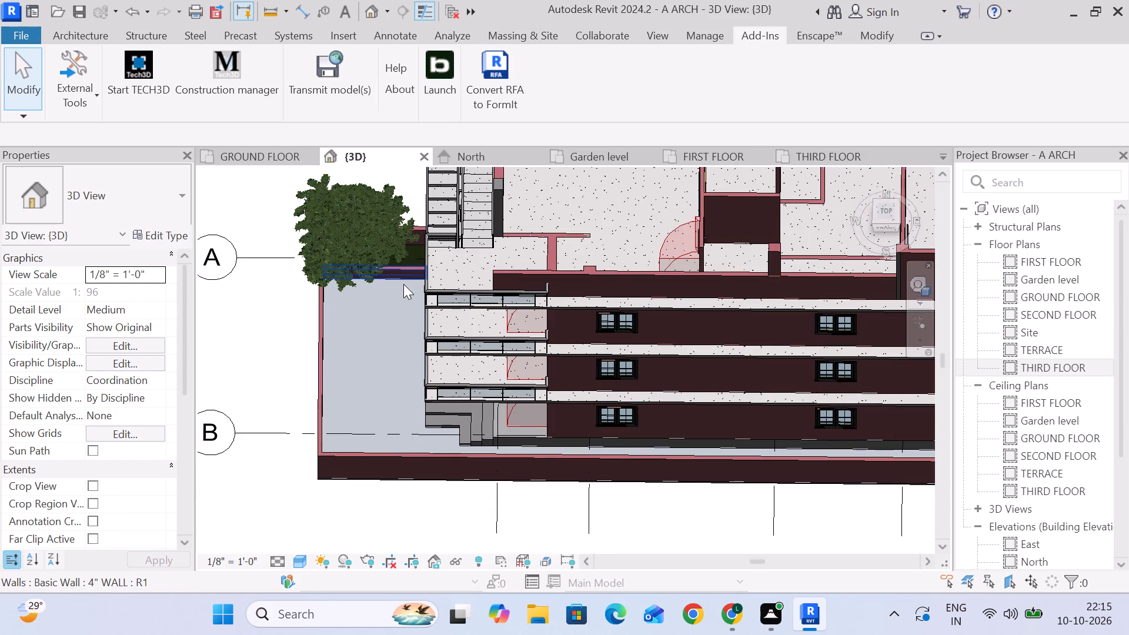
{"action": "middle_click_drag", "start_coordinate": [403, 282], "coordinate": [553, 273], "text": "ctrl"}
{"action": "middle_click_drag", "start_coordinate": [369, 278], "coordinate": [531, 265], "text": "shift"}
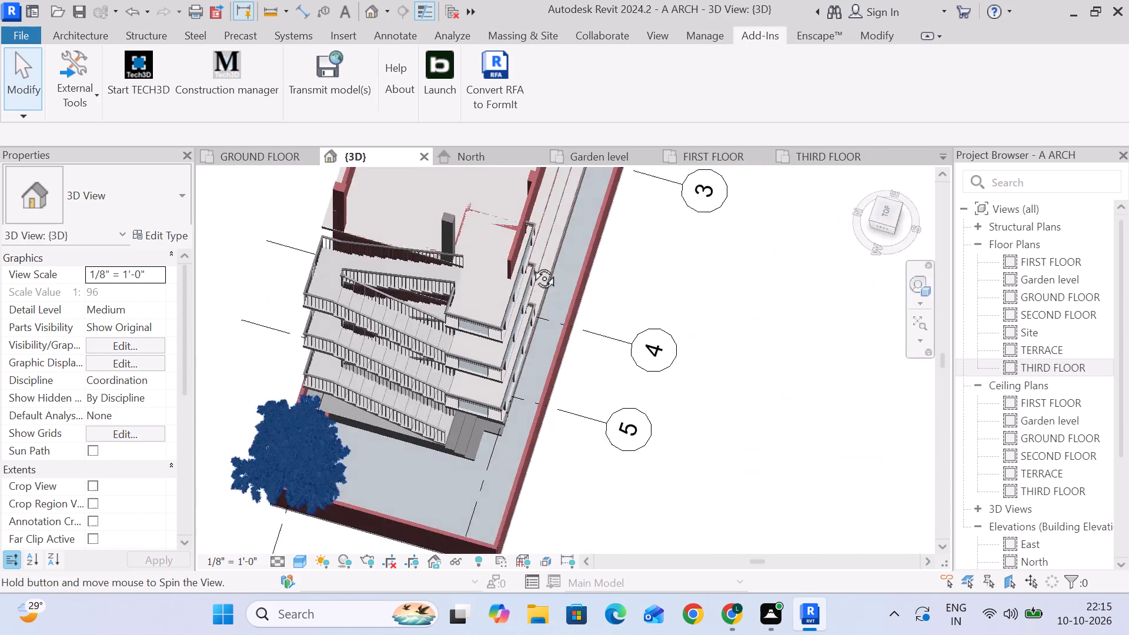
{"action": "middle_click_drag", "start_coordinate": [531, 265], "coordinate": [561, 144], "text": "shift"}
{"action": "scroll", "coordinate": [475, 290], "scroll_direction": "up", "scroll_amount": 6}
{"action": "middle_click_drag", "start_coordinate": [485, 303], "coordinate": [592, 305], "text": "shift"}
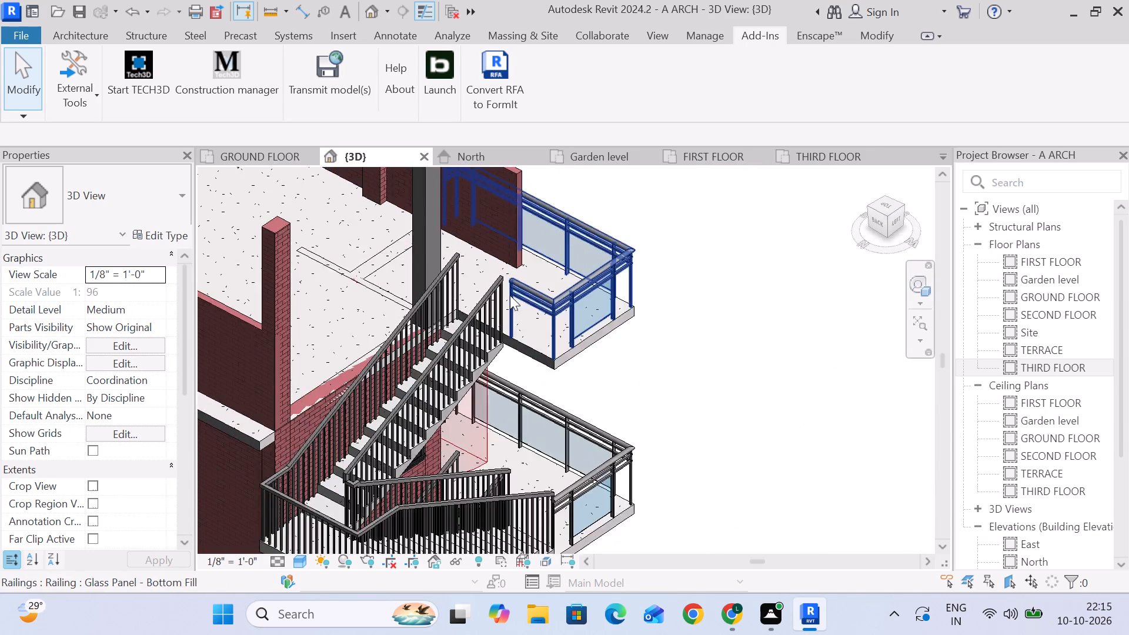
{"action": "scroll", "coordinate": [509, 295], "scroll_direction": "up", "scroll_amount": 10}
{"action": "middle_click_drag", "start_coordinate": [647, 319], "coordinate": [567, 210], "text": "shift"}
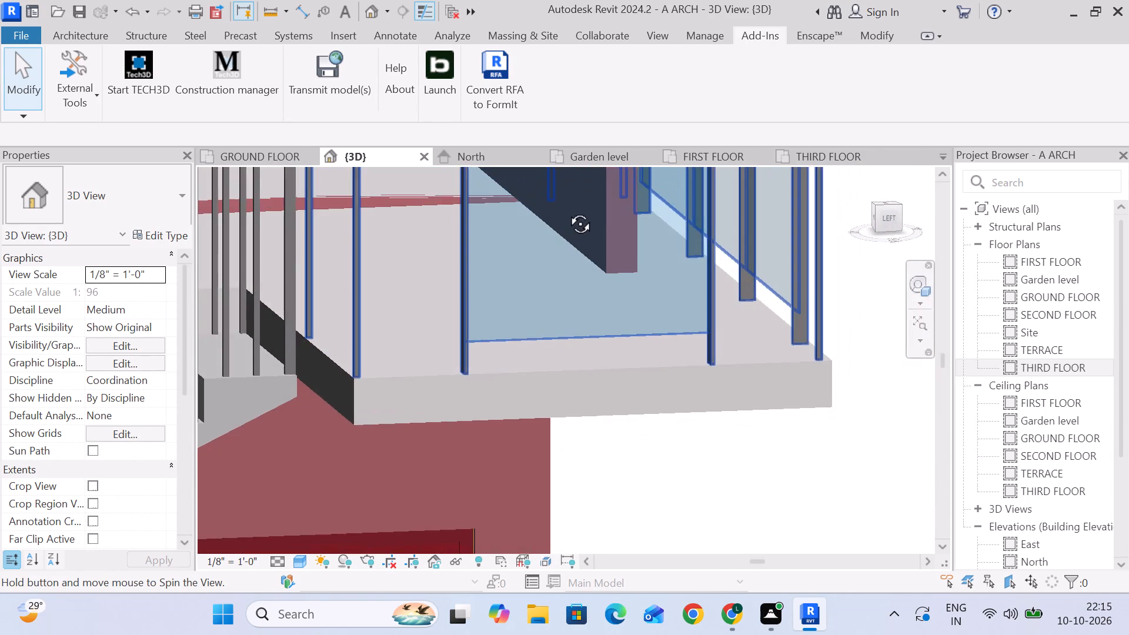
{"action": "middle_click_drag", "start_coordinate": [567, 210], "coordinate": [400, 253], "text": "shift"}
{"action": "scroll", "coordinate": [420, 267], "scroll_direction": "down", "scroll_amount": 5}
{"action": "middle_click_drag", "start_coordinate": [420, 275], "coordinate": [507, 327]}
{"action": "scroll", "coordinate": [522, 325], "scroll_direction": "down", "scroll_amount": 5}
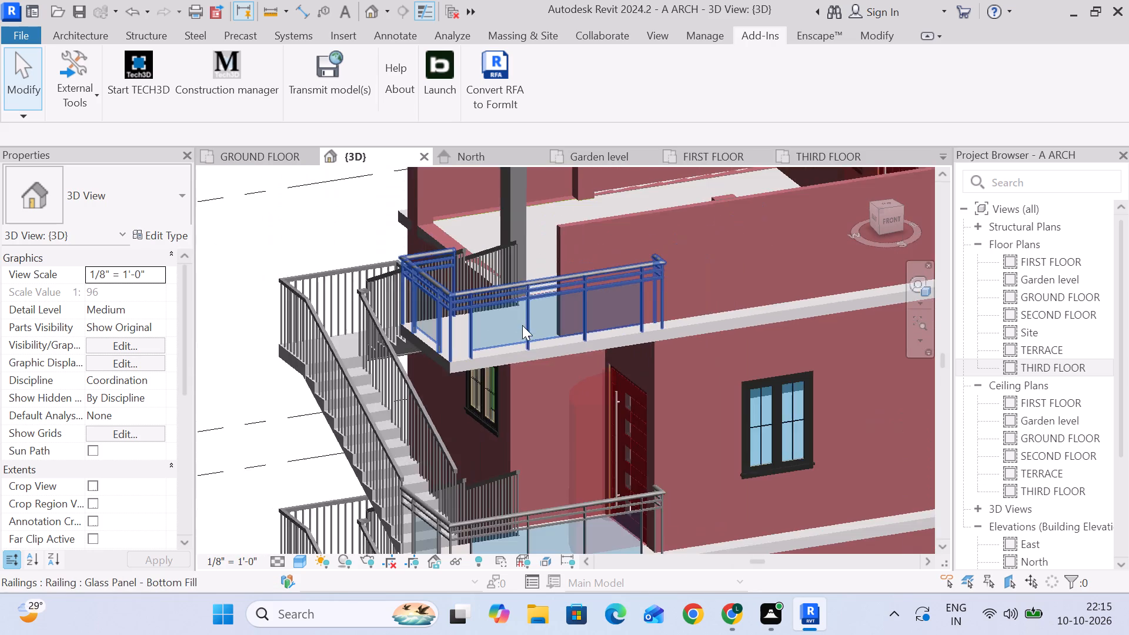
{"action": "middle_click_drag", "start_coordinate": [522, 330], "coordinate": [536, 343], "text": "shift"}
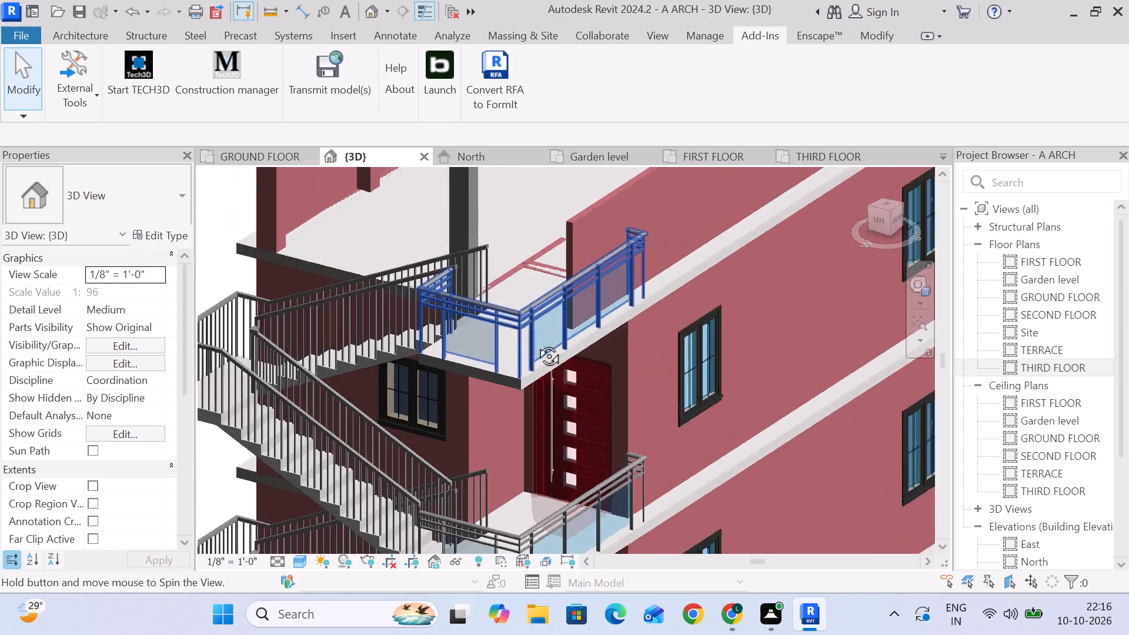
{"action": "middle_click_drag", "start_coordinate": [536, 343], "coordinate": [535, 343], "text": "shift"}
In the THIRD FLOOR plan, pull the overlapping end of the front 4" parapet wall back to the endpoint of the balcony railing.
{"action": "left_click", "coordinate": [576, 222]}
{"action": "middle_click_drag", "start_coordinate": [677, 272], "coordinate": [625, 429]}
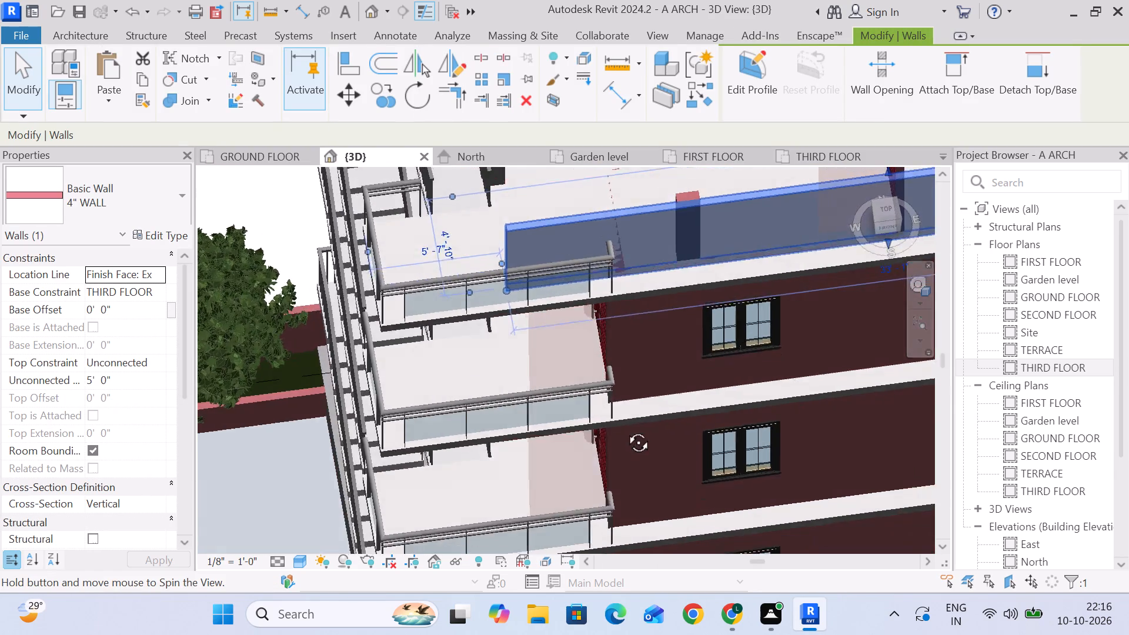
{"action": "middle_click_drag", "start_coordinate": [625, 429], "coordinate": [631, 471]}
{"action": "scroll", "coordinate": [657, 397], "scroll_direction": "down", "scroll_amount": 3}
{"action": "middle_click_drag", "start_coordinate": [657, 396], "coordinate": [647, 381]}
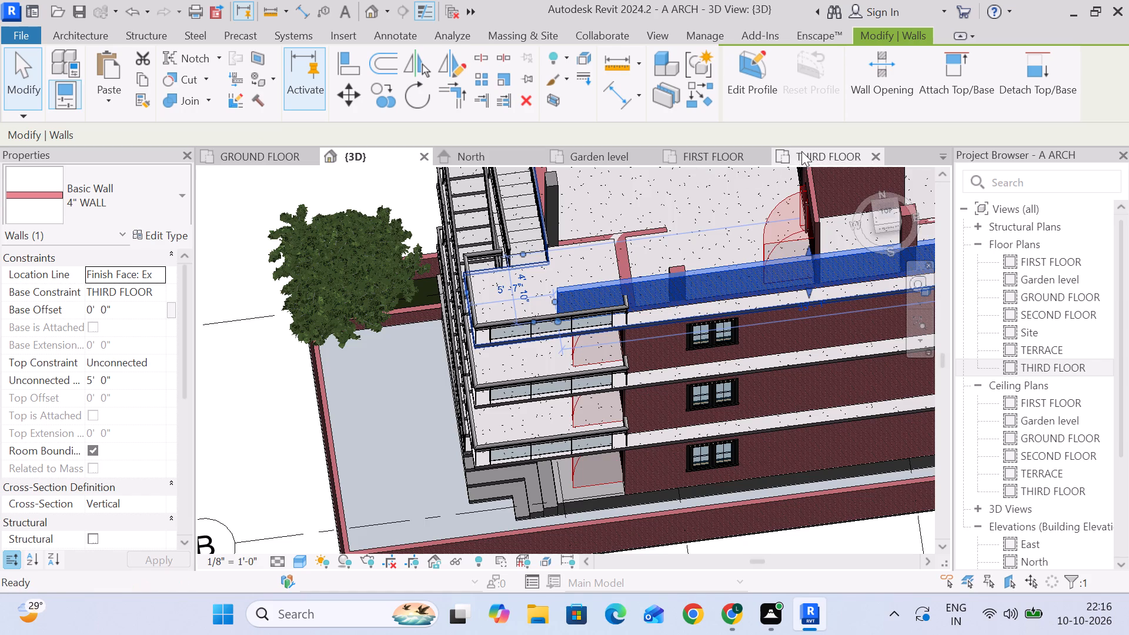
{"action": "left_click", "coordinate": [801, 151]}
{"action": "scroll", "coordinate": [672, 282], "scroll_direction": "down", "scroll_amount": 6}
{"action": "middle_click_drag", "start_coordinate": [757, 369], "coordinate": [592, 274]}
{"action": "scroll", "coordinate": [662, 382], "scroll_direction": "up", "scroll_amount": 4}
{"action": "scroll", "coordinate": [717, 397], "scroll_direction": "down", "scroll_amount": 3}
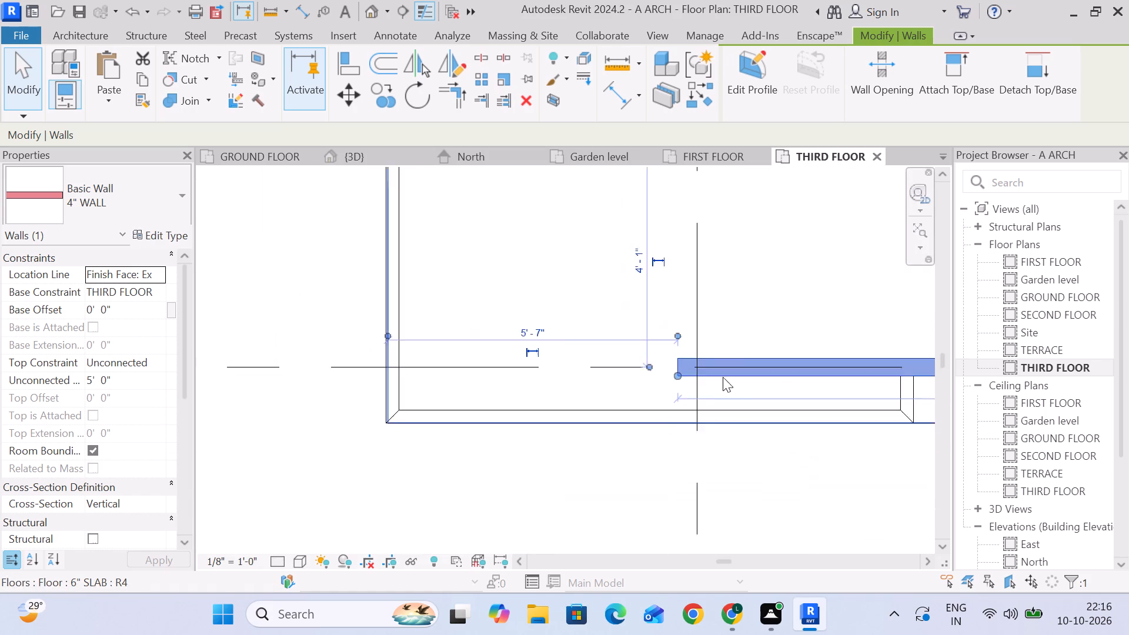
{"action": "scroll", "coordinate": [723, 377], "scroll_direction": "down", "scroll_amount": 1}
{"action": "middle_click_drag", "start_coordinate": [639, 355], "coordinate": [376, 292]}
{"action": "scroll", "coordinate": [591, 313], "scroll_direction": "up", "scroll_amount": 4}
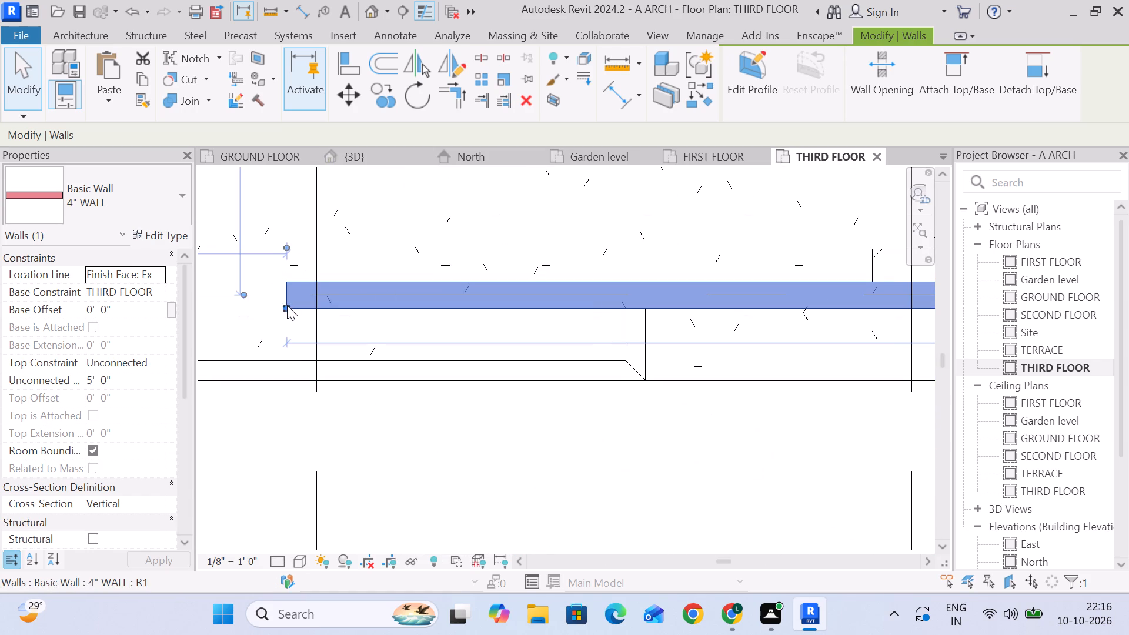
{"action": "left_click_drag", "start_coordinate": [287, 305], "coordinate": [622, 309]}
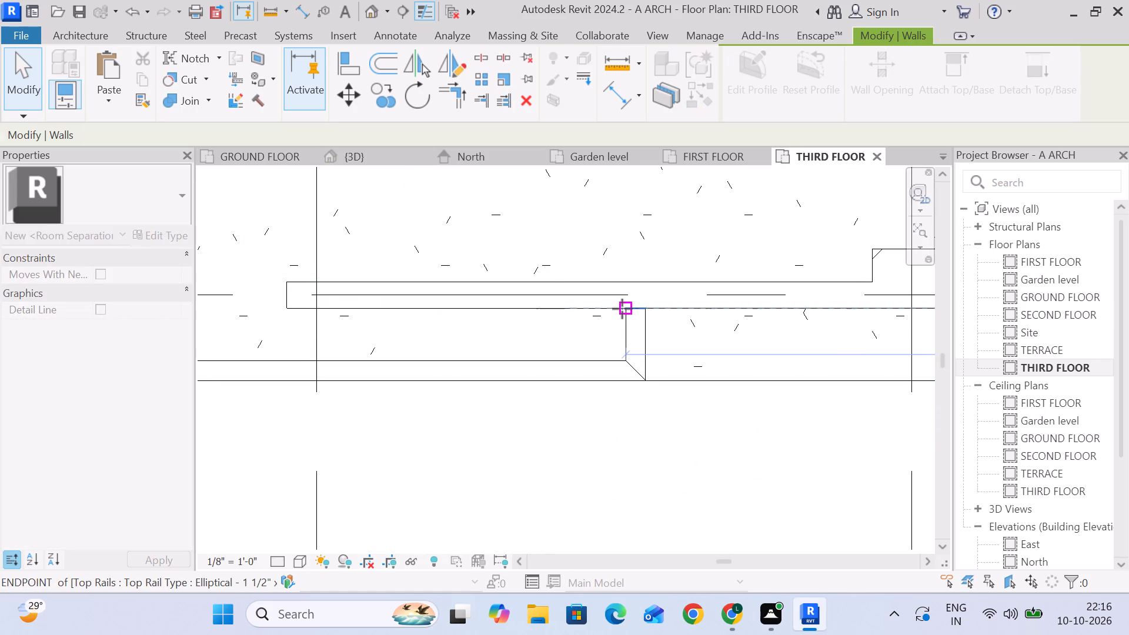
{"action": "scroll", "coordinate": [676, 299], "scroll_direction": "down", "scroll_amount": 4}
{"action": "middle_click", "coordinate": [674, 298]}
{"action": "left_click", "coordinate": [25, 59]}
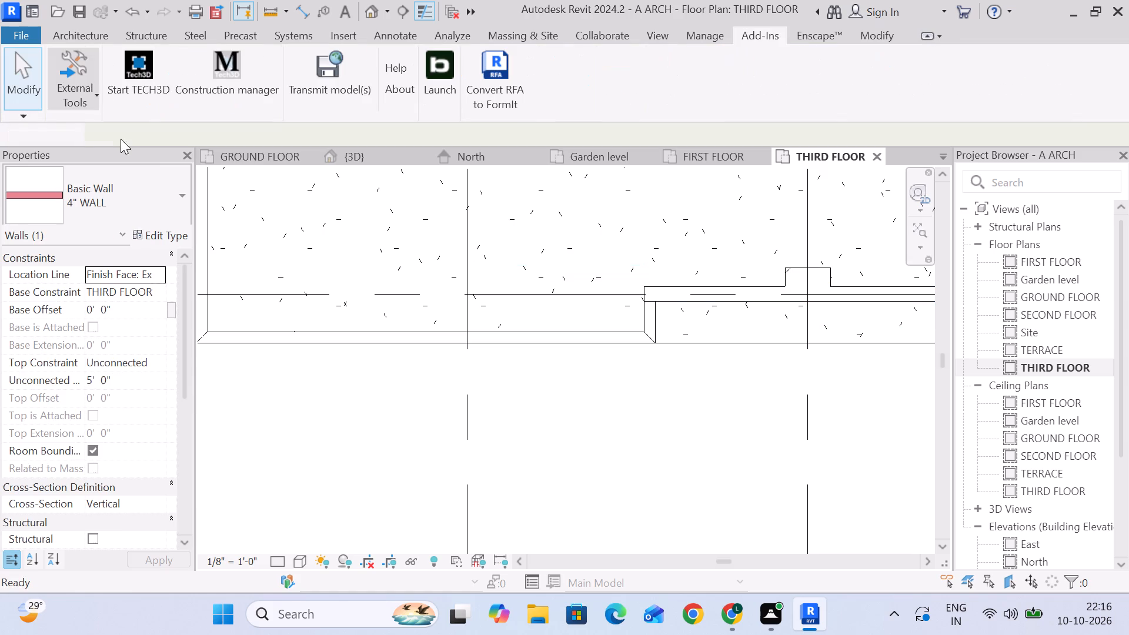
Inspect the shortened front parapet wall and its junction with the third-floor balcony railing in the 3D view.
{"action": "scroll", "coordinate": [176, 180], "scroll_direction": "down", "scroll_amount": 18}
{"action": "left_click", "coordinate": [364, 160]}
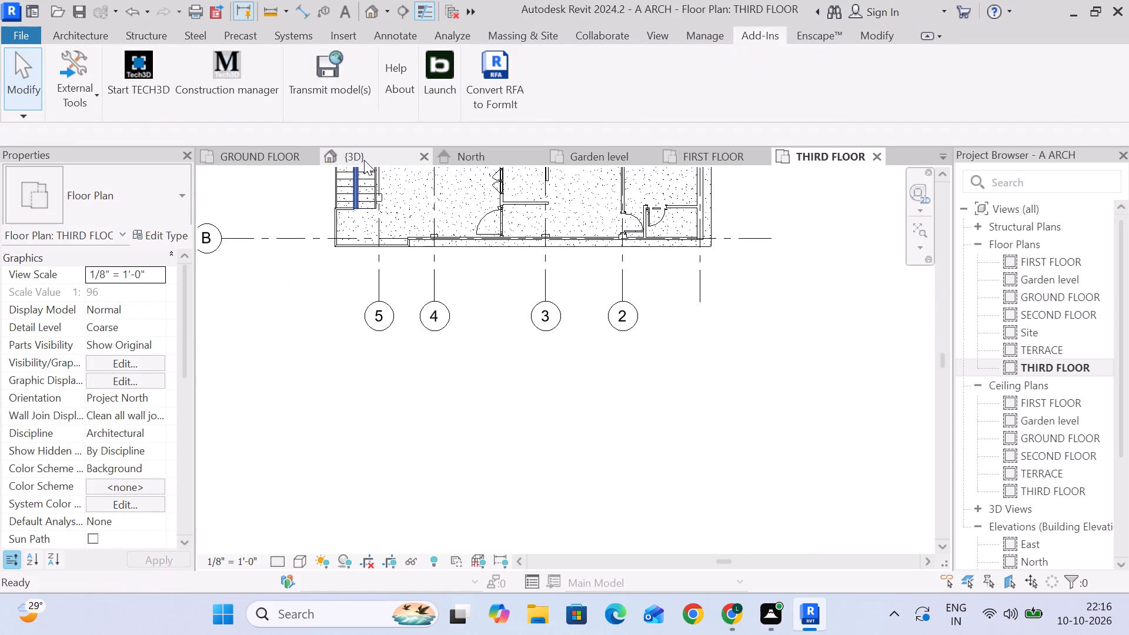
{"action": "middle_click_drag", "start_coordinate": [419, 302], "coordinate": [446, 236]}
{"action": "scroll", "coordinate": [452, 289], "scroll_direction": "down", "scroll_amount": 1}
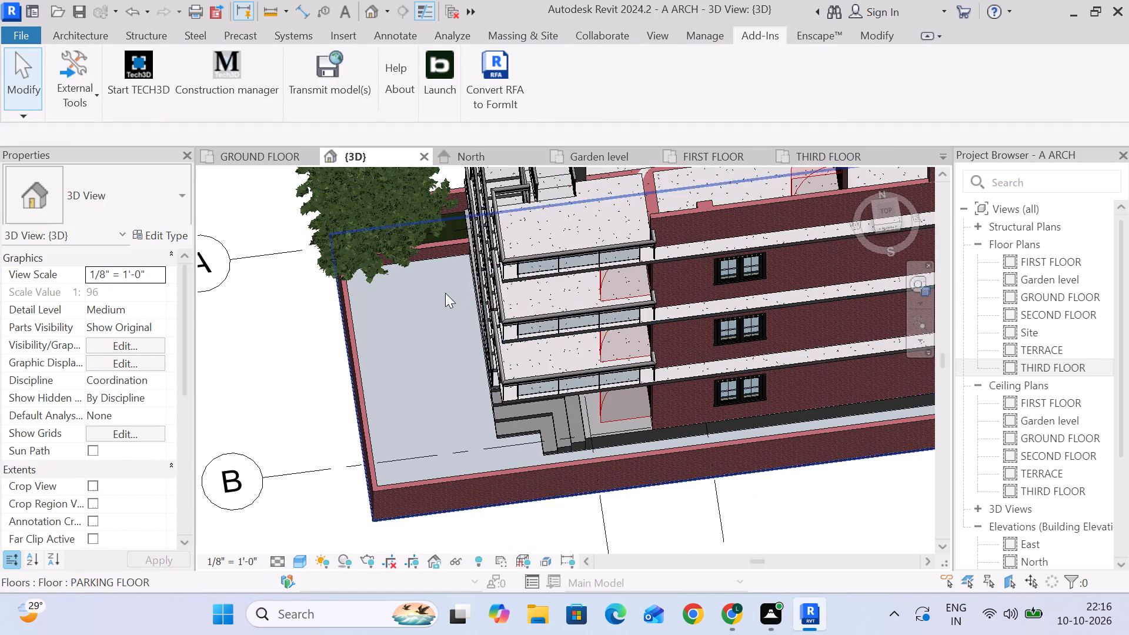
{"action": "scroll", "coordinate": [445, 293], "scroll_direction": "down", "scroll_amount": 1}
{"action": "middle_click_drag", "start_coordinate": [440, 298], "coordinate": [542, 198]}
{"action": "middle_click_drag", "start_coordinate": [612, 396], "coordinate": [576, 303]}
{"action": "scroll", "coordinate": [607, 365], "scroll_direction": "down", "scroll_amount": 2}
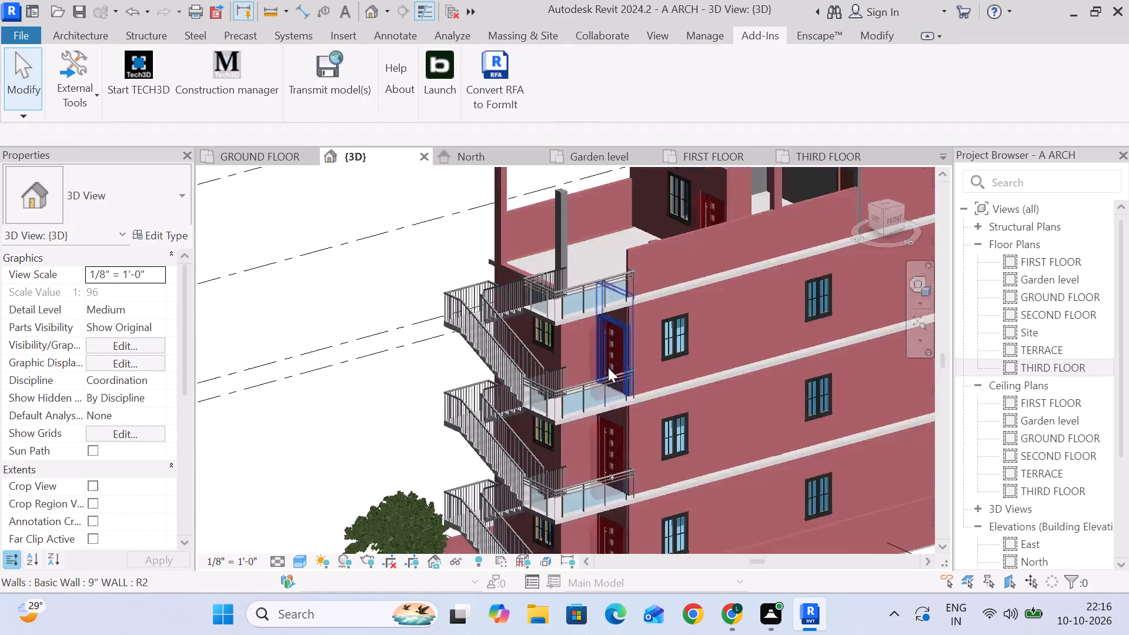
{"action": "scroll", "coordinate": [608, 367], "scroll_direction": "down", "scroll_amount": 3}
{"action": "middle_click_drag", "start_coordinate": [631, 383], "coordinate": [654, 319]}
{"action": "scroll", "coordinate": [642, 315], "scroll_direction": "up", "scroll_amount": 4}
{"action": "middle_click_drag", "start_coordinate": [669, 313], "coordinate": [637, 387]}
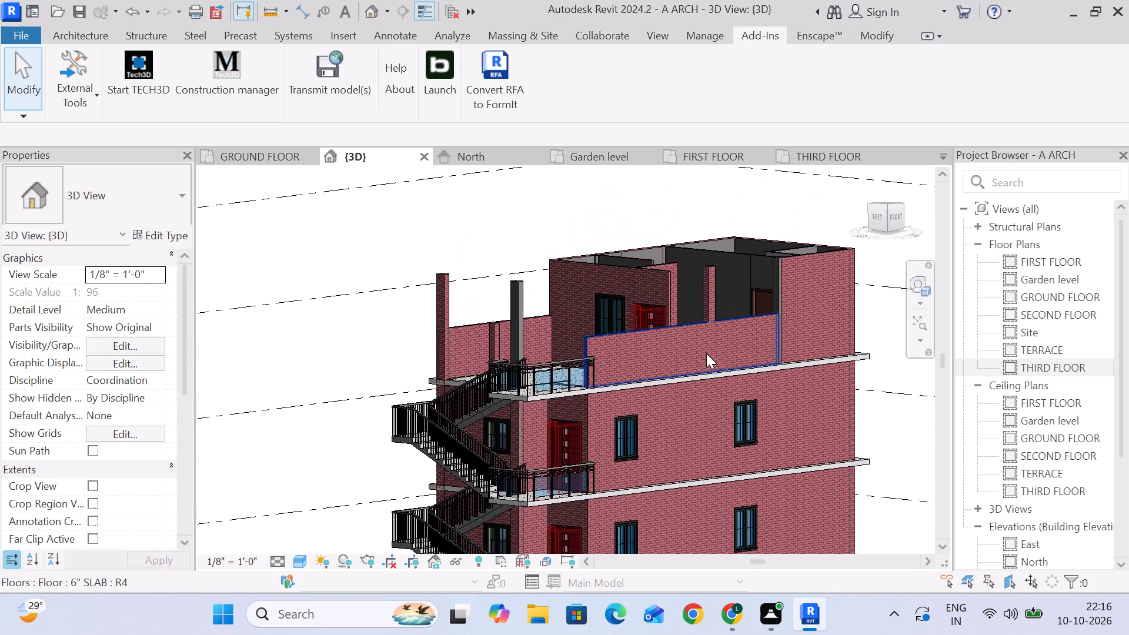
{"action": "middle_click_drag", "start_coordinate": [707, 353], "coordinate": [610, 432], "text": "shift"}
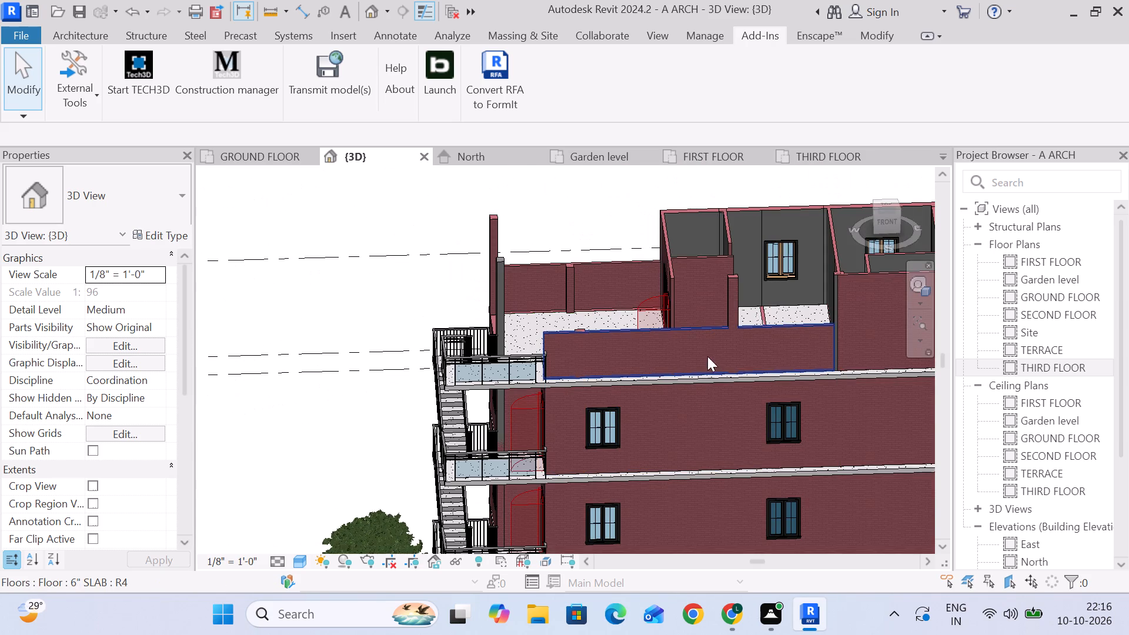
Split the front 4" parapet wall in the THIRD FLOOR plan between grids 4 and 3, in line with the interior door wall.
{"action": "left_click", "coordinate": [758, 343]}
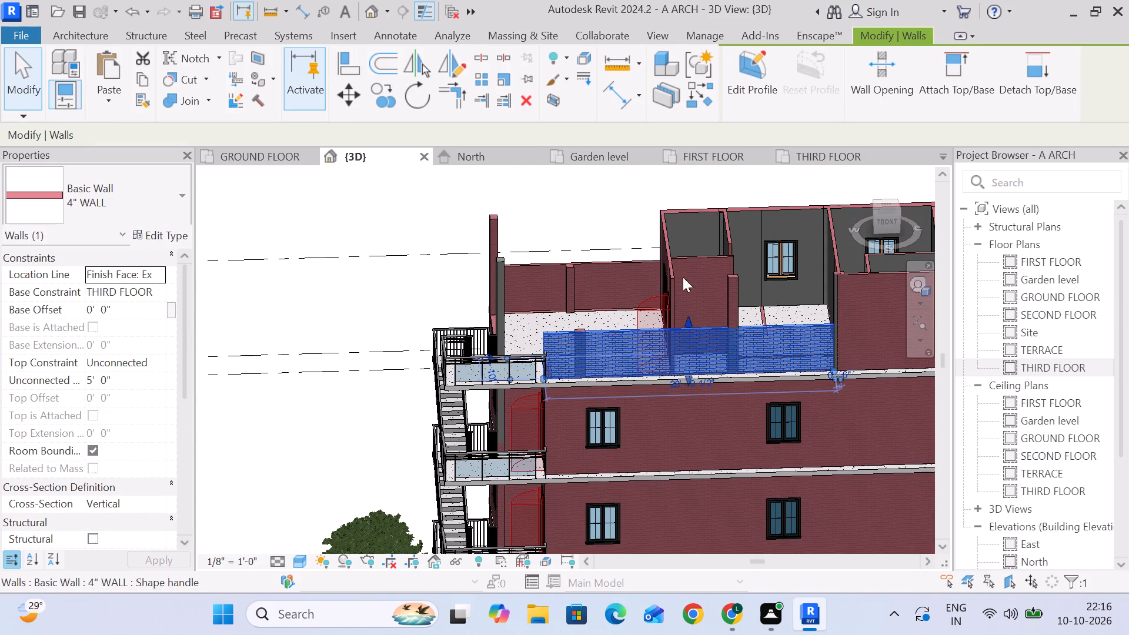
{"action": "left_click", "coordinate": [814, 154]}
{"action": "scroll", "coordinate": [467, 216], "scroll_direction": "up", "scroll_amount": 8}
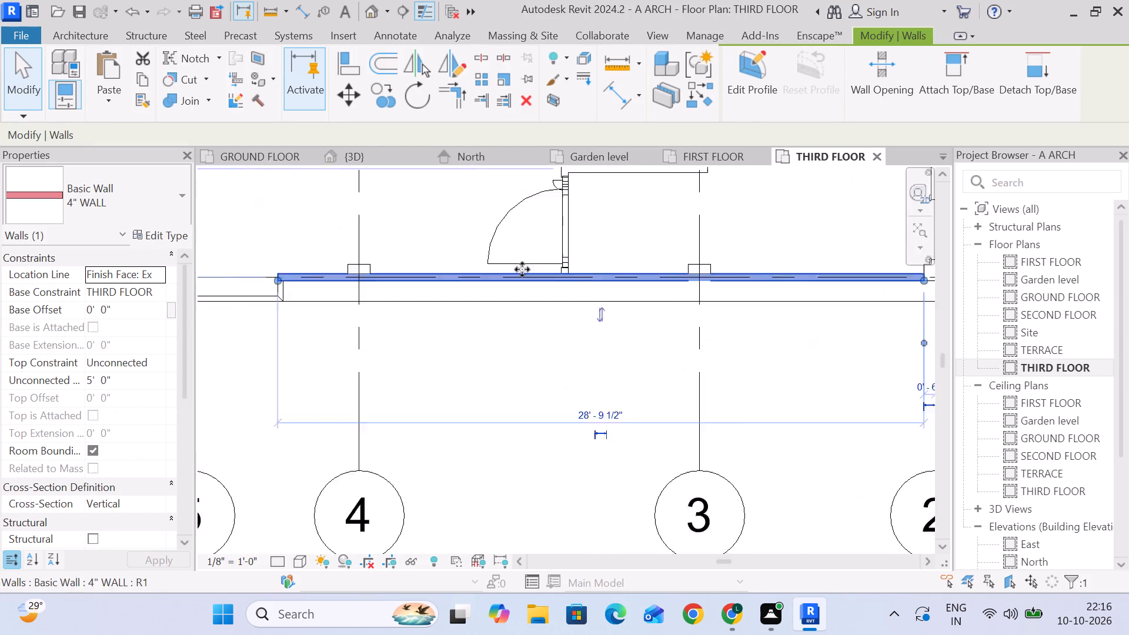
{"action": "scroll", "coordinate": [522, 269], "scroll_direction": "up", "scroll_amount": 8}
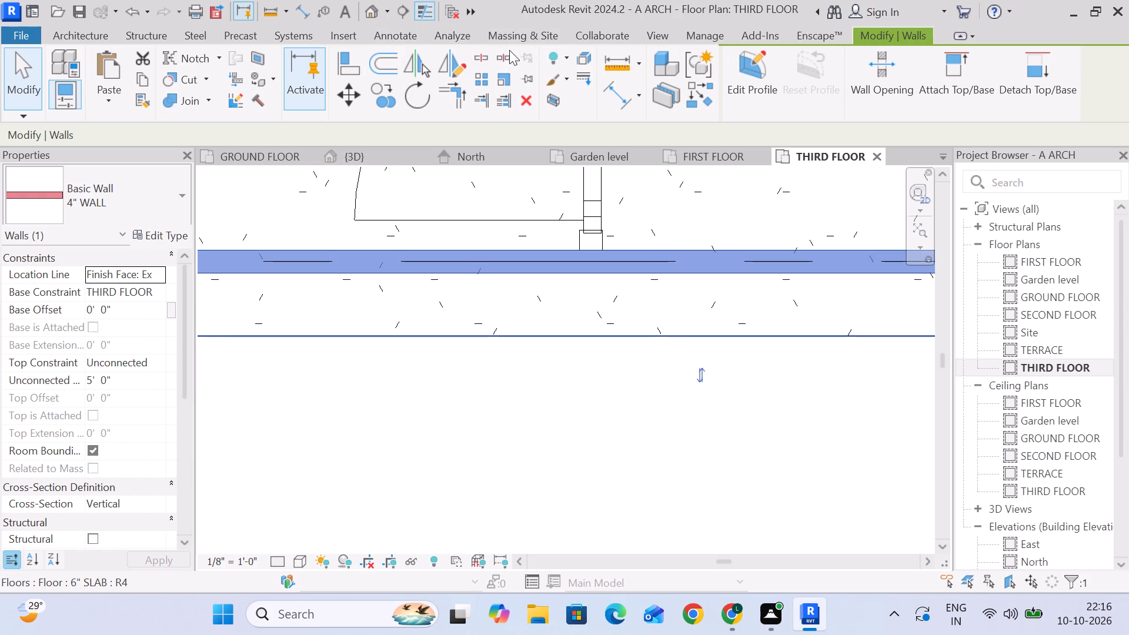
{"action": "left_click", "coordinate": [485, 55]}
{"action": "left_click", "coordinate": [594, 267]}
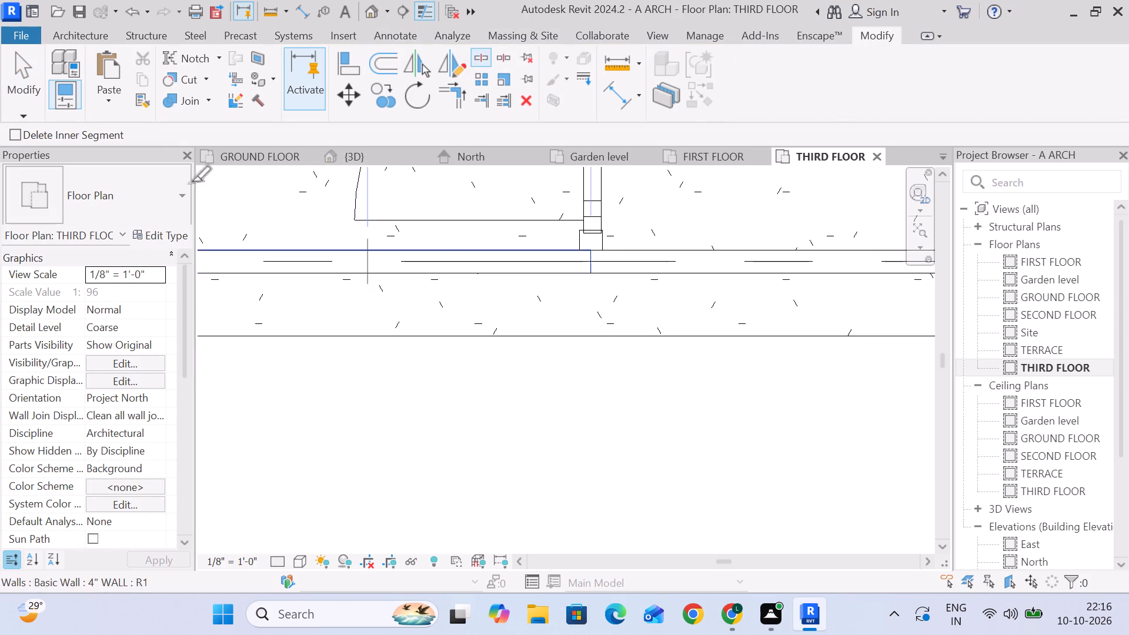
{"action": "left_click", "coordinate": [25, 88]}
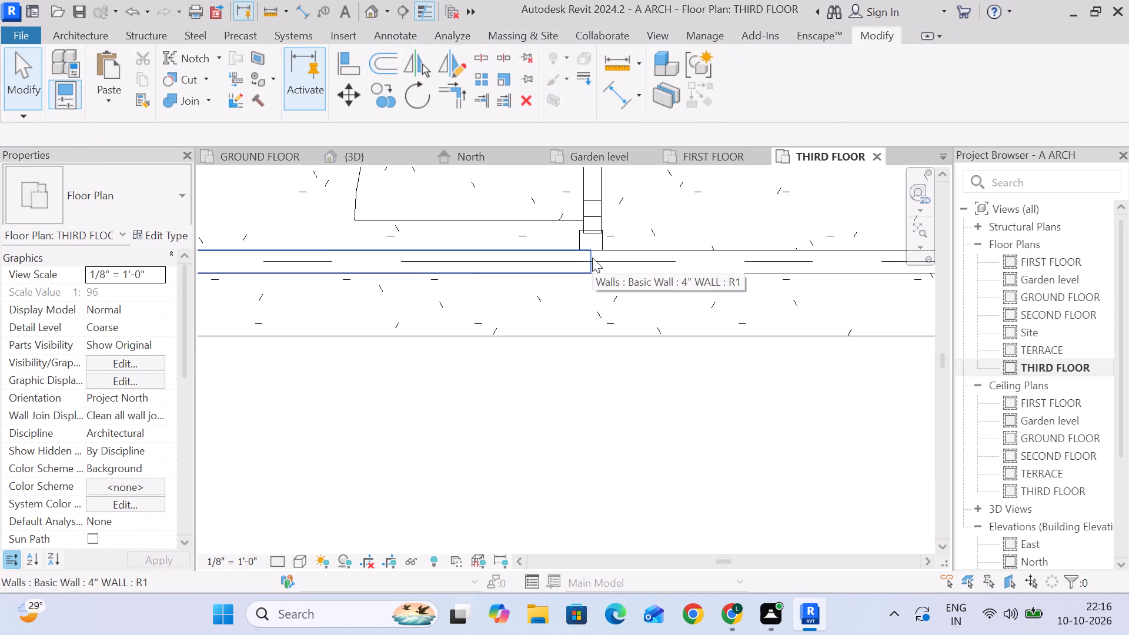
Set the top constraint of the split wall's segment running from the door wall toward grid 2 to Up to level: TERRACE.
{"action": "left_click", "coordinate": [626, 269]}
{"action": "scroll", "coordinate": [667, 293], "scroll_direction": "down", "scroll_amount": 5}
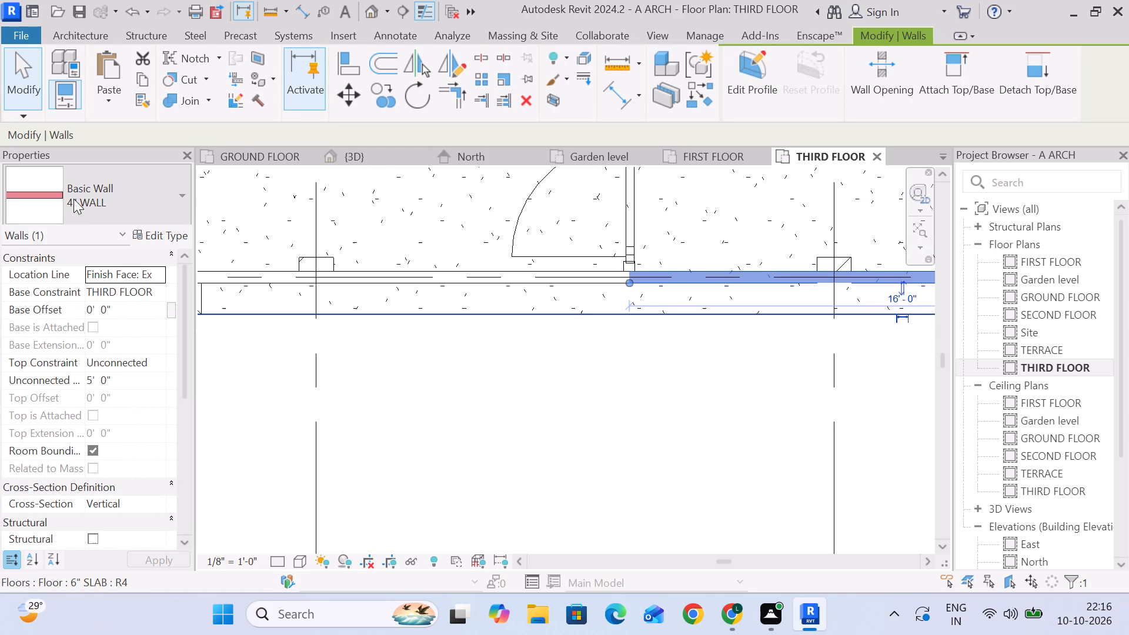
{"action": "scroll", "coordinate": [92, 376], "scroll_direction": "down", "scroll_amount": 1}
{"action": "left_click", "coordinate": [152, 328]}
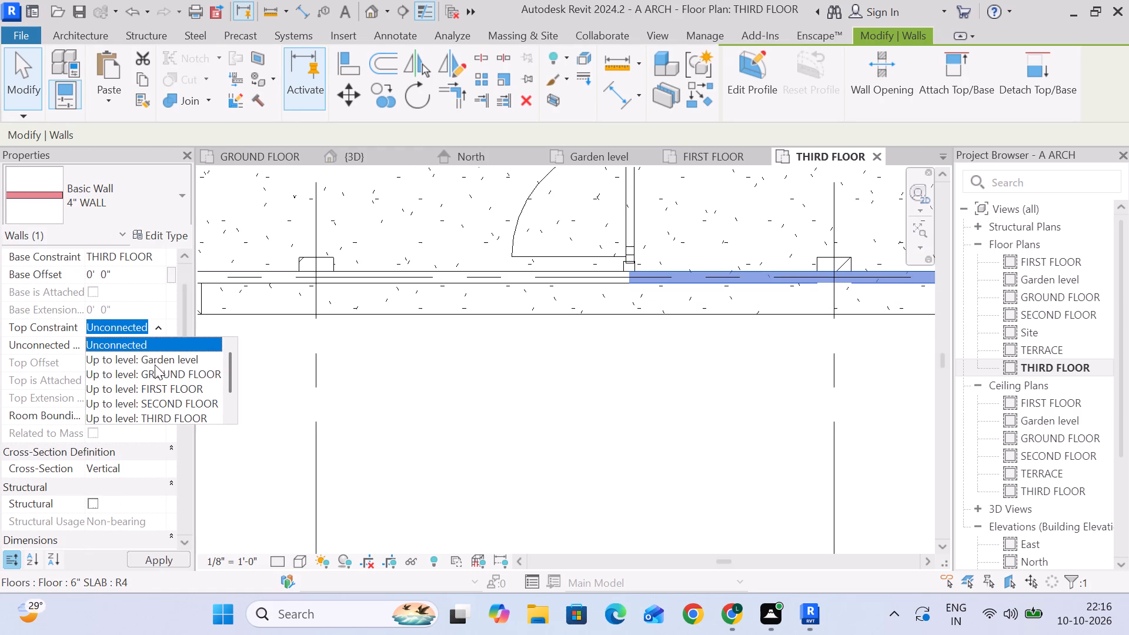
{"action": "scroll", "coordinate": [153, 365], "scroll_direction": "down", "scroll_amount": 1}
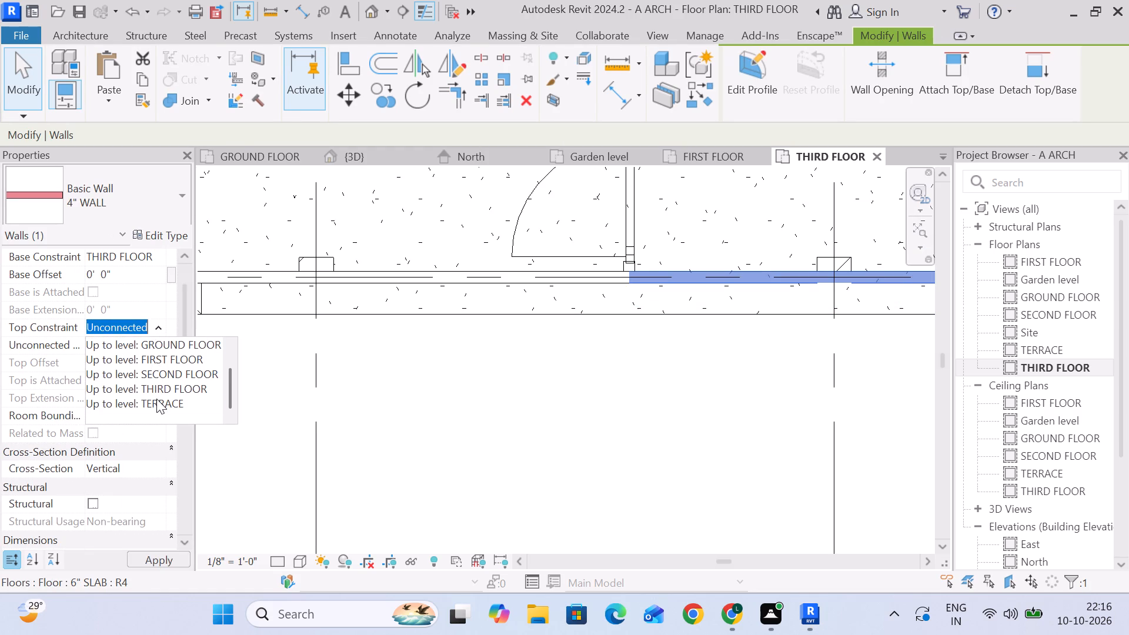
{"action": "left_click", "coordinate": [157, 399]}
{"action": "left_click", "coordinate": [497, 367]}
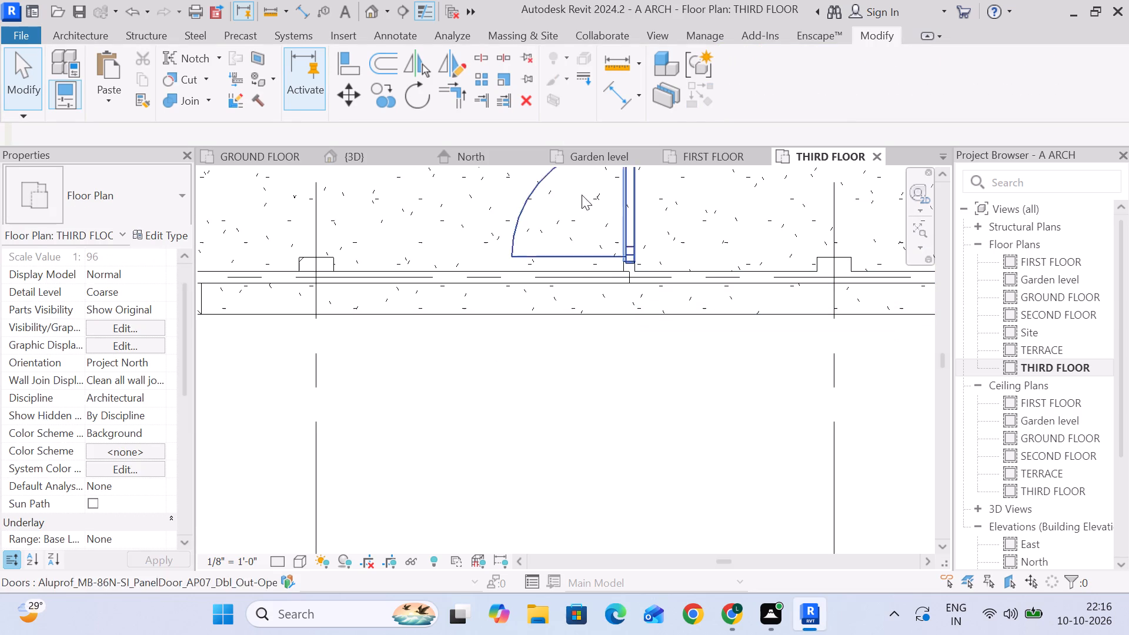
Examine the raised front wall and its junction with the low parapet segment beside the door in the 3D view.
{"action": "left_click", "coordinate": [707, 160]}
{"action": "left_click", "coordinate": [353, 159]}
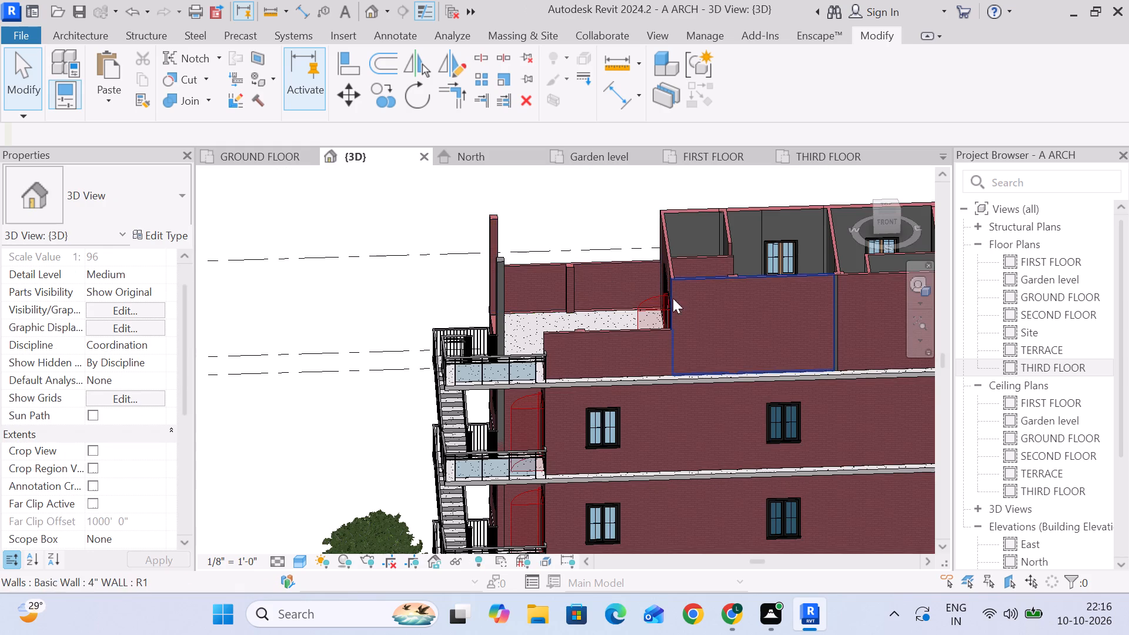
{"action": "middle_click_drag", "start_coordinate": [743, 337], "coordinate": [535, 337]}
{"action": "middle_click_drag", "start_coordinate": [524, 331], "coordinate": [571, 336], "text": "shift"}
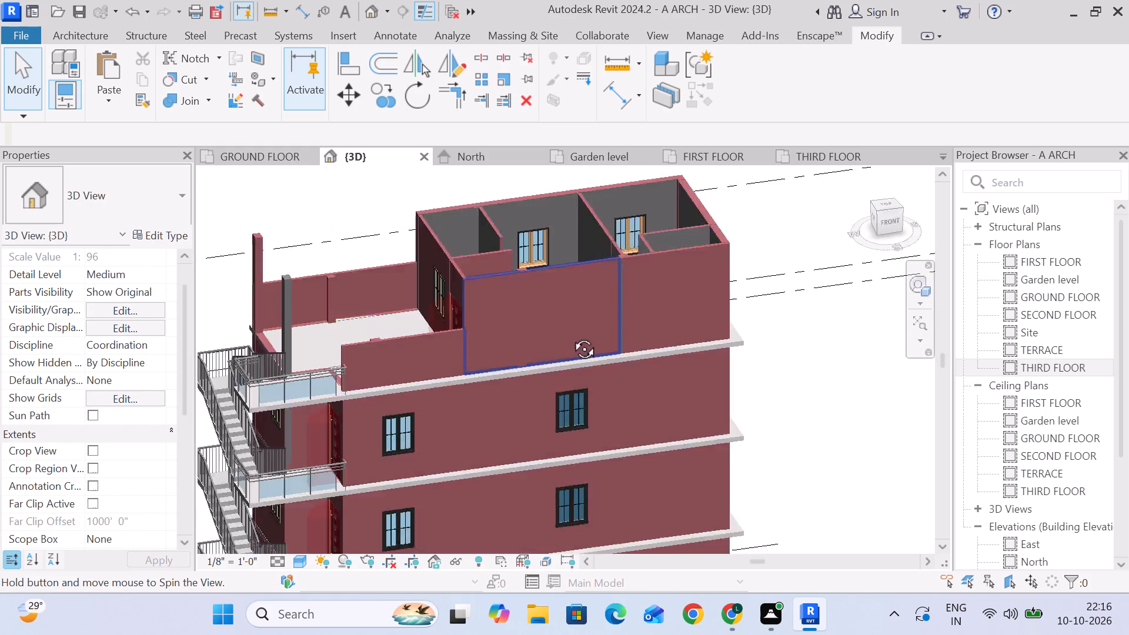
{"action": "middle_click_drag", "start_coordinate": [571, 336], "coordinate": [629, 357], "text": "shift"}
{"action": "scroll", "coordinate": [447, 346], "scroll_direction": "up", "scroll_amount": 11}
{"action": "middle_click_drag", "start_coordinate": [542, 325], "coordinate": [539, 310]}
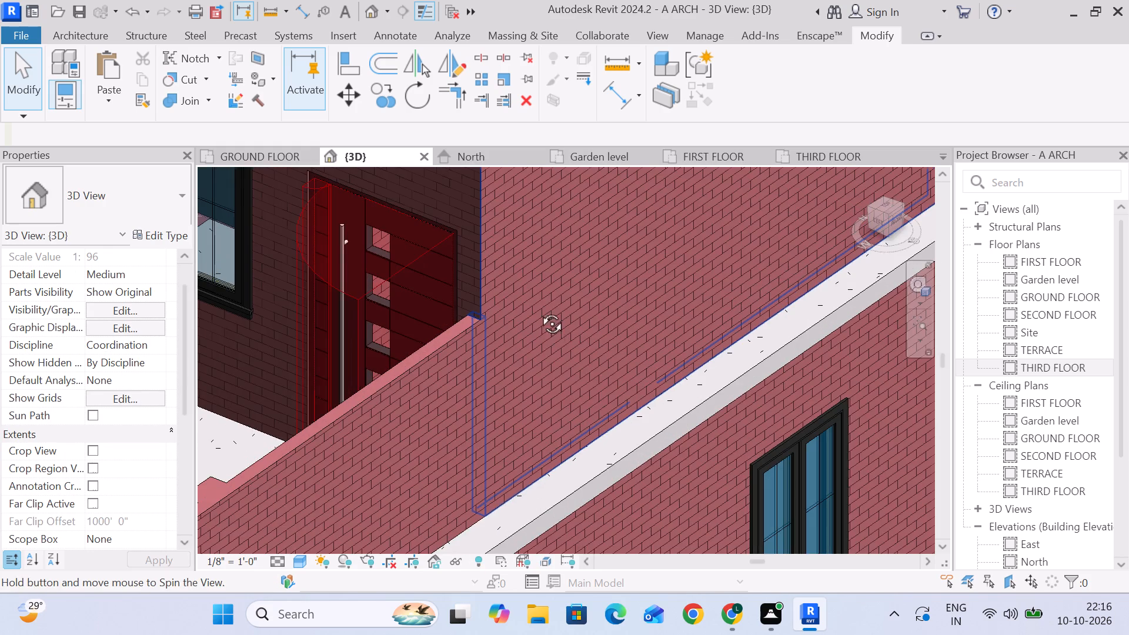
{"action": "middle_click_drag", "start_coordinate": [539, 310], "coordinate": [533, 234]}
{"action": "scroll", "coordinate": [460, 295], "scroll_direction": "up", "scroll_amount": 7}
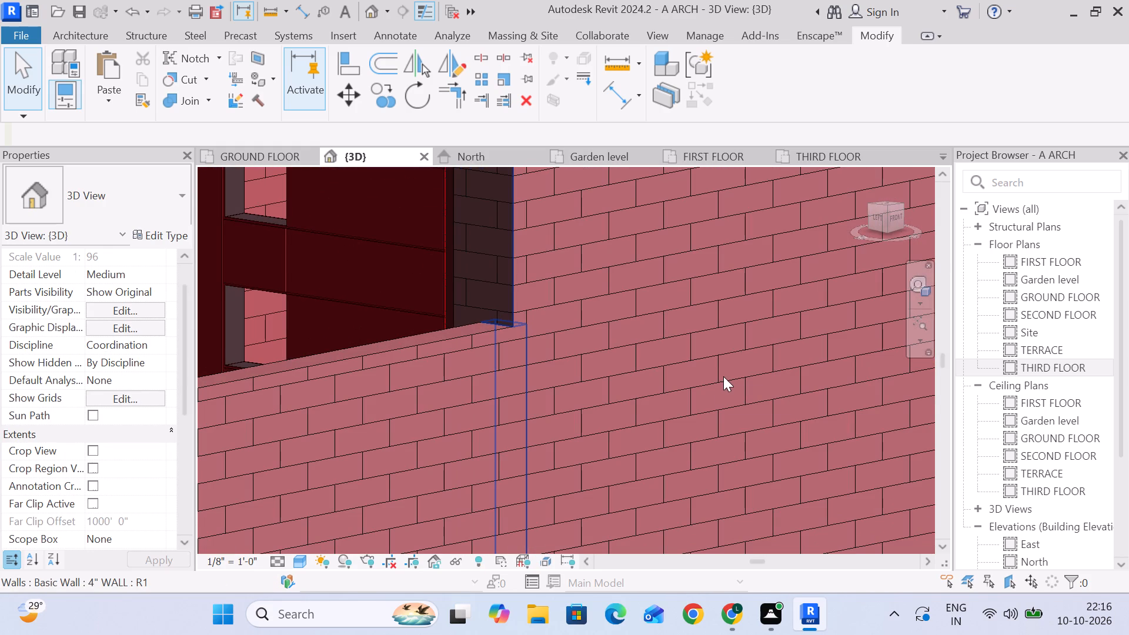
{"action": "key", "text": "Escape"}
{"action": "scroll", "coordinate": [720, 376], "scroll_direction": "down", "scroll_amount": 5}
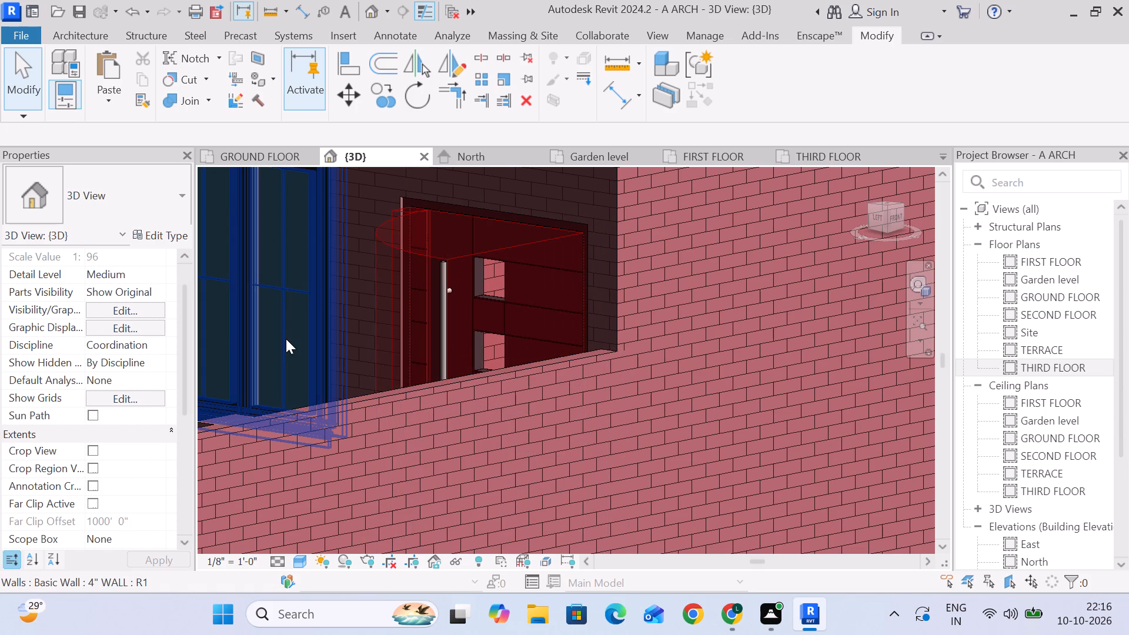
{"action": "scroll", "coordinate": [707, 340], "scroll_direction": "down", "scroll_amount": 4}
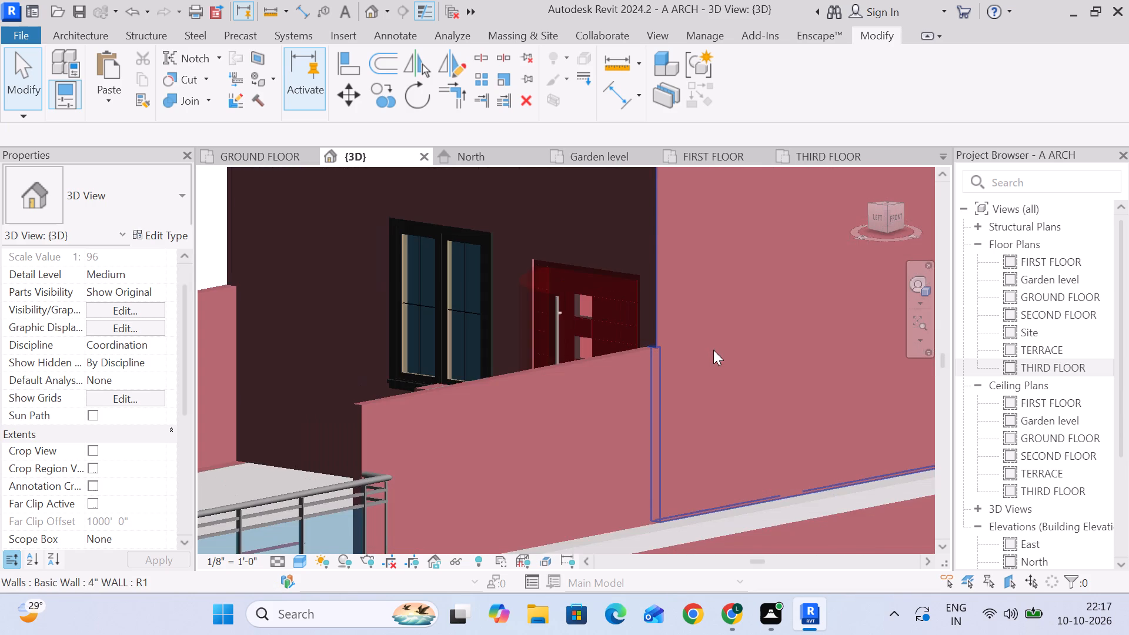
{"action": "middle_click_drag", "start_coordinate": [712, 386], "coordinate": [742, 269]}
{"action": "scroll", "coordinate": [610, 357], "scroll_direction": "down", "scroll_amount": 4}
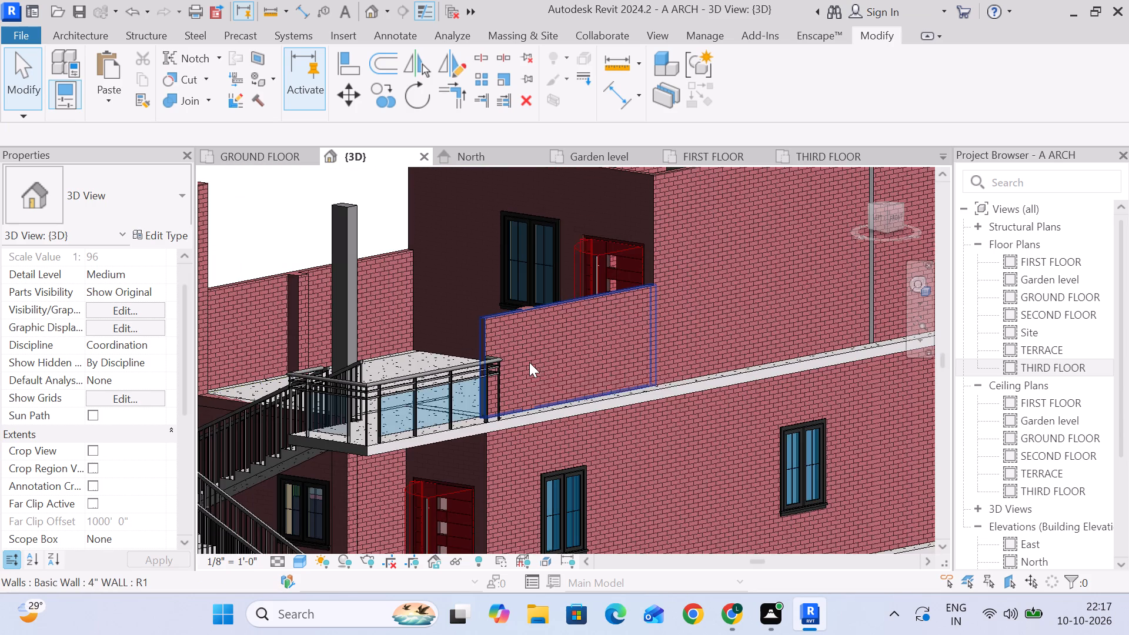
Lower the third-floor front parapet and the opposite parapet together, trying an unconnected height of 4' before setting 3' 6".
{"action": "scroll", "coordinate": [529, 355], "scroll_direction": "up", "scroll_amount": 3}
{"action": "left_click", "coordinate": [537, 342]}
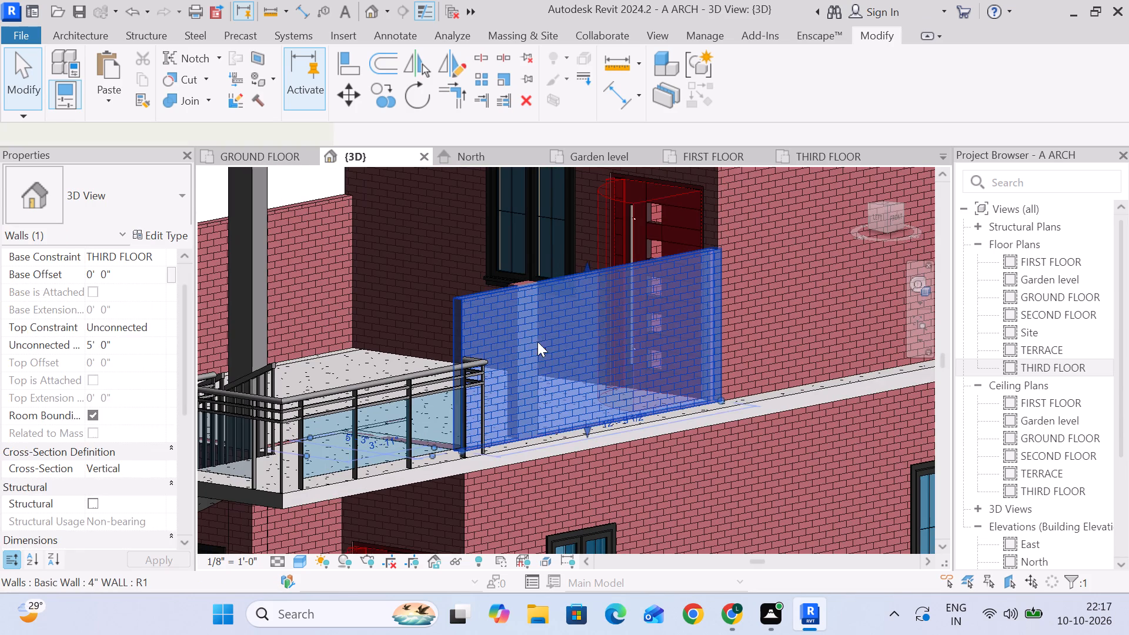
{"action": "scroll", "coordinate": [516, 348], "scroll_direction": "down", "scroll_amount": 4}
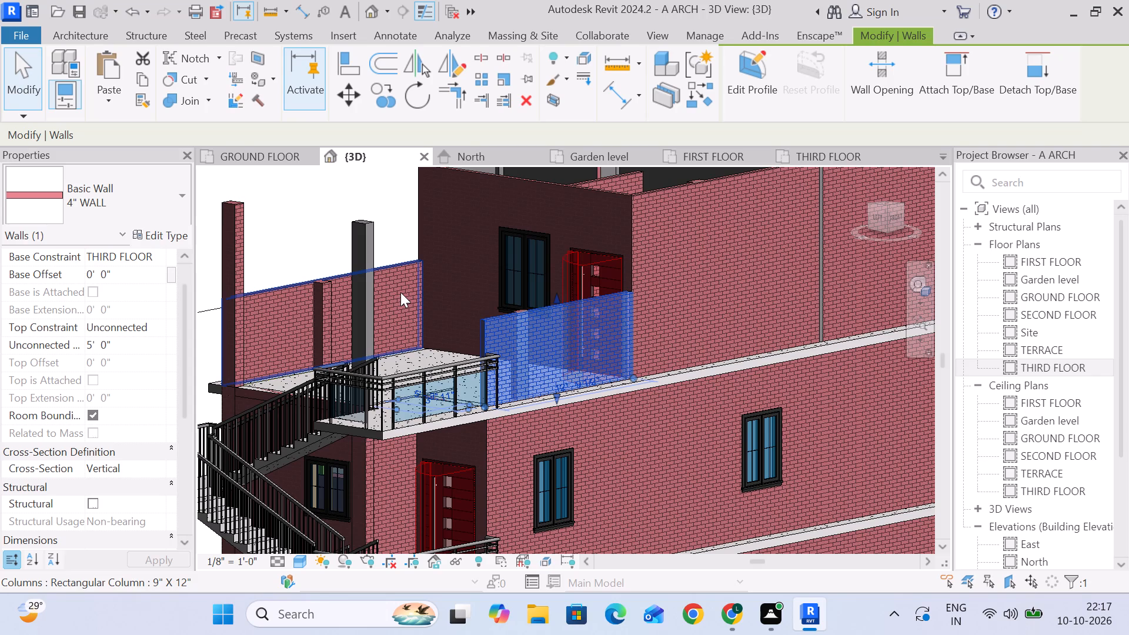
{"action": "left_click", "coordinate": [400, 292], "text": "ctrl"}
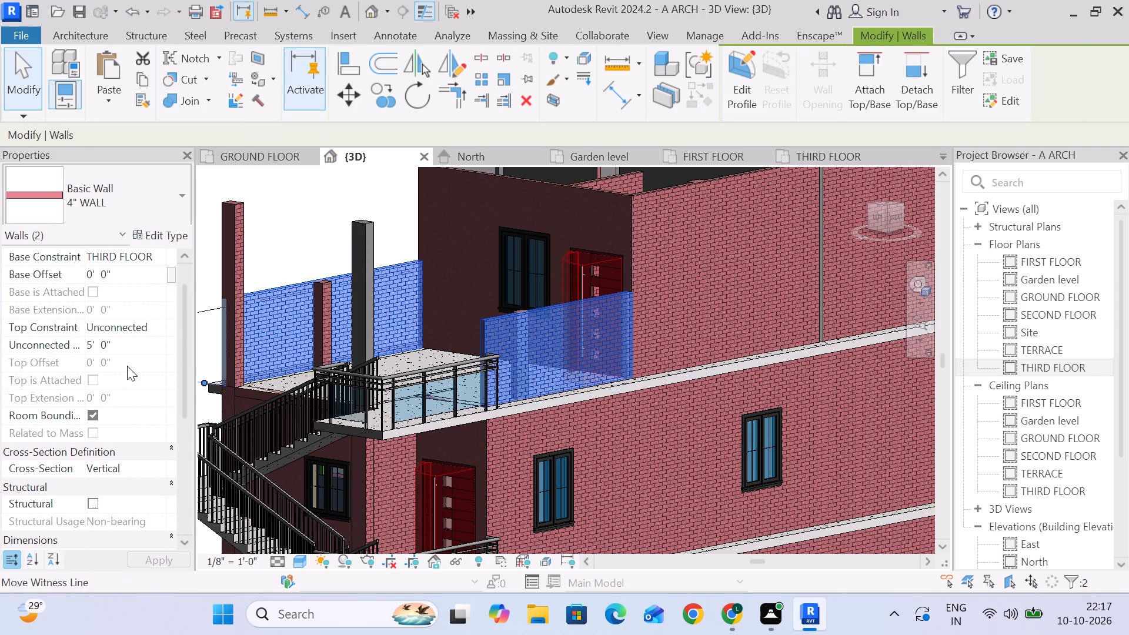
{"action": "left_click", "coordinate": [135, 343]}
{"action": "key", "text": "4"}
{"action": "key", "text": "Return"}
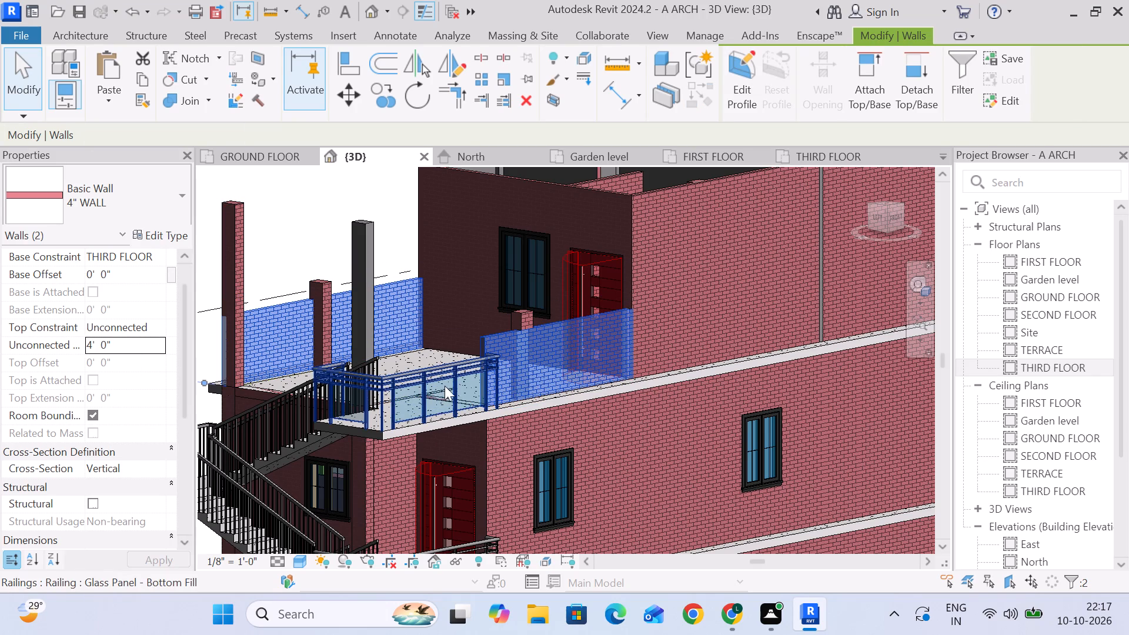
{"action": "scroll", "coordinate": [462, 361], "scroll_direction": "up", "scroll_amount": 5}
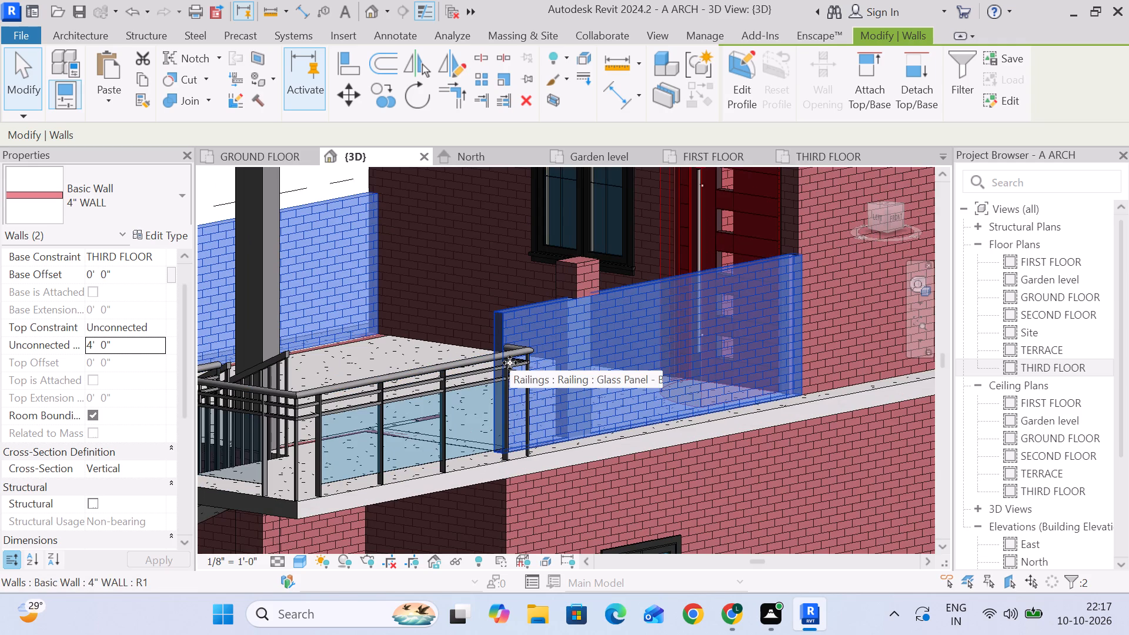
{"action": "left_click", "coordinate": [130, 349]}
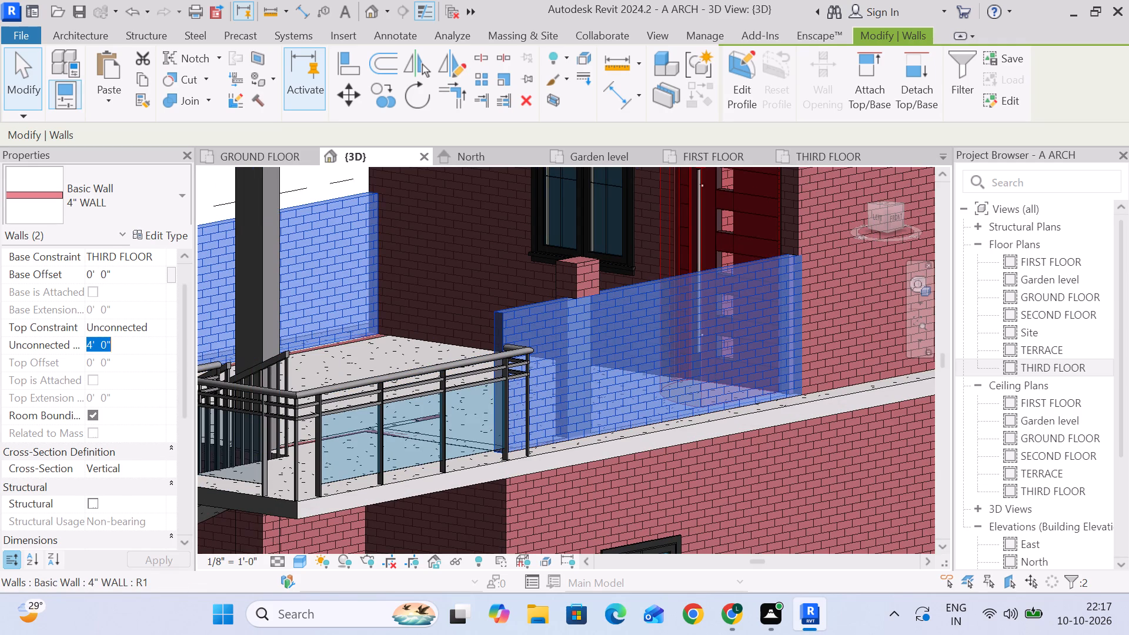
{"action": "key", "text": "3"}
{"action": "type", "text": "'6"}
{"action": "key", "text": "shift+Return"}
{"action": "key", "text": "shift+quotedbl"}
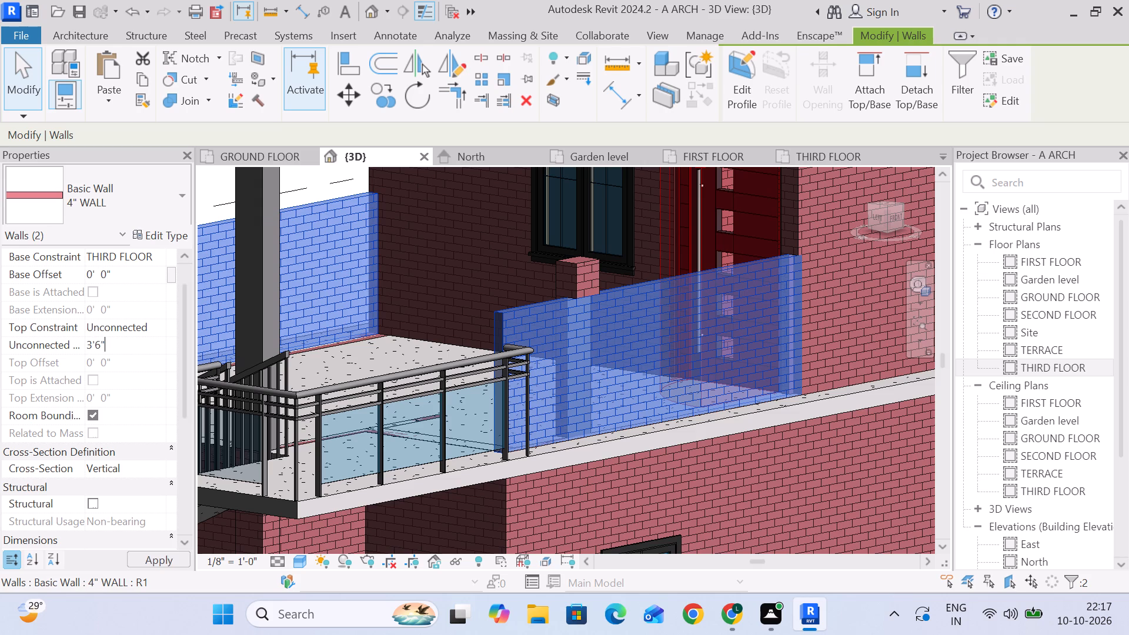
{"action": "key", "text": "Return"}
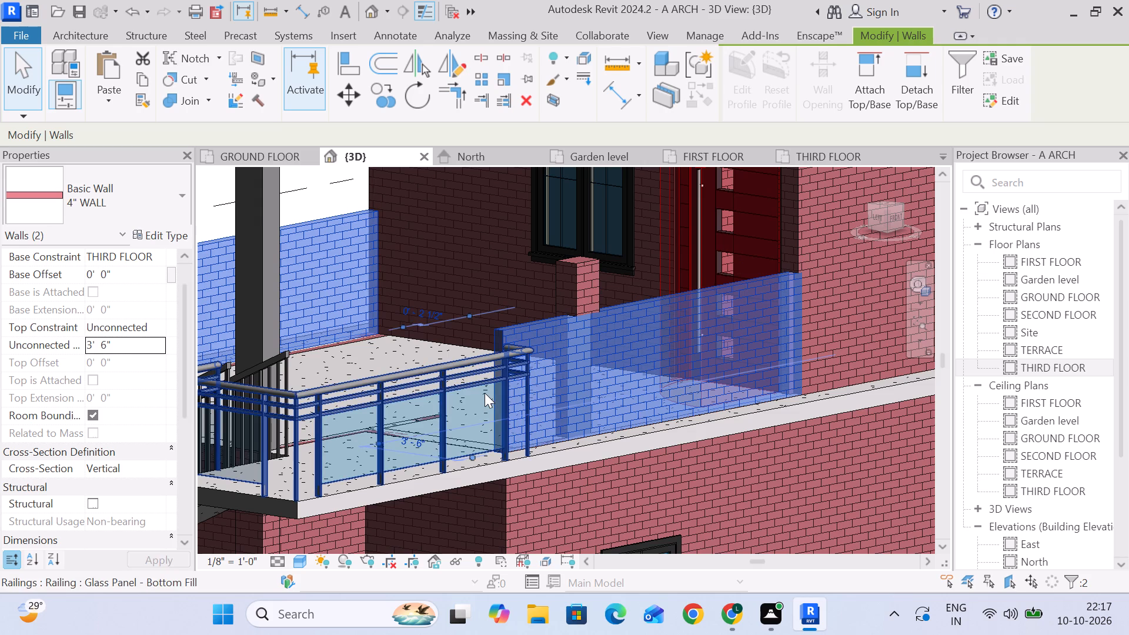
{"action": "key", "text": "Escape"}
Set the top offset of the short 9" X 12" brick column projecting above the front parapet wall to -7'.
{"action": "left_click", "coordinate": [572, 285]}
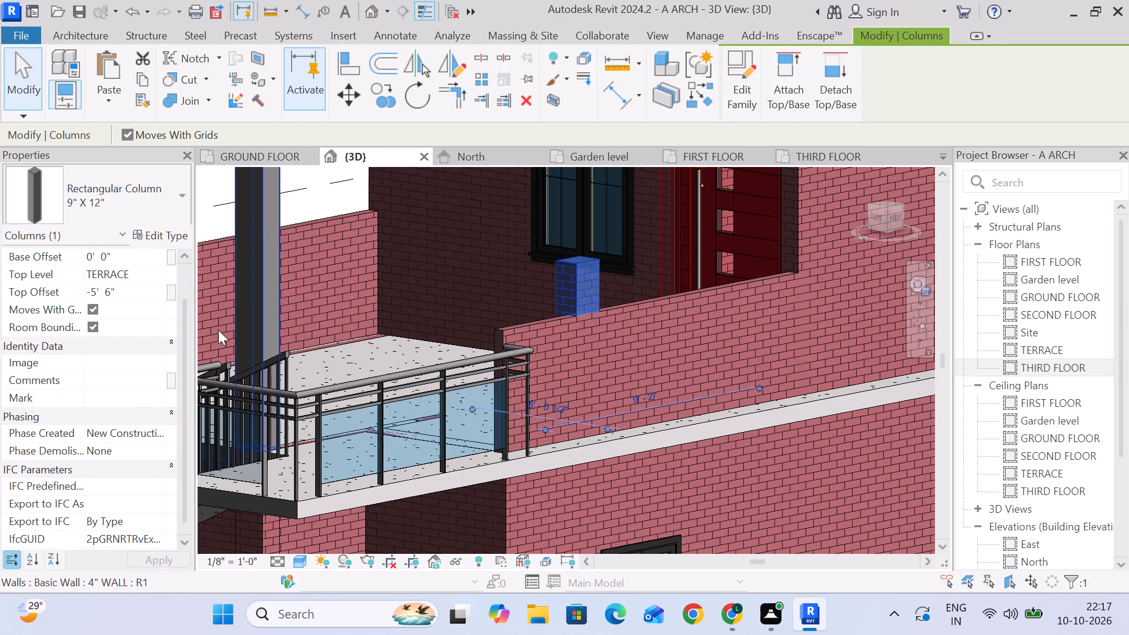
{"action": "left_click", "coordinate": [140, 290]}
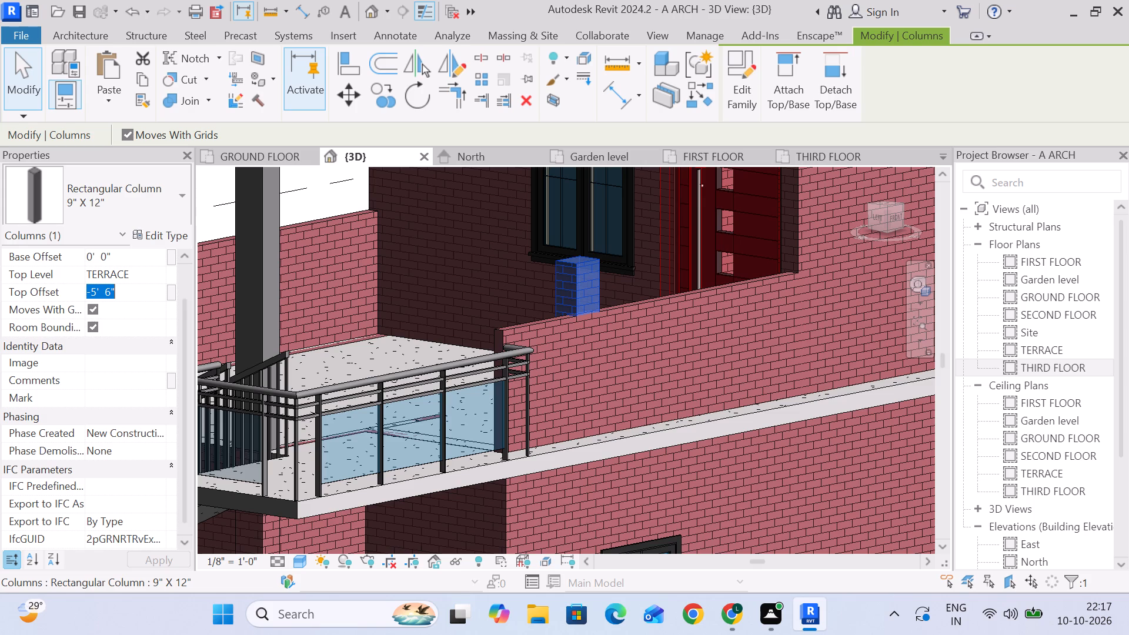
{"action": "type", "text": "-7'"}
{"action": "key", "text": "Return"}
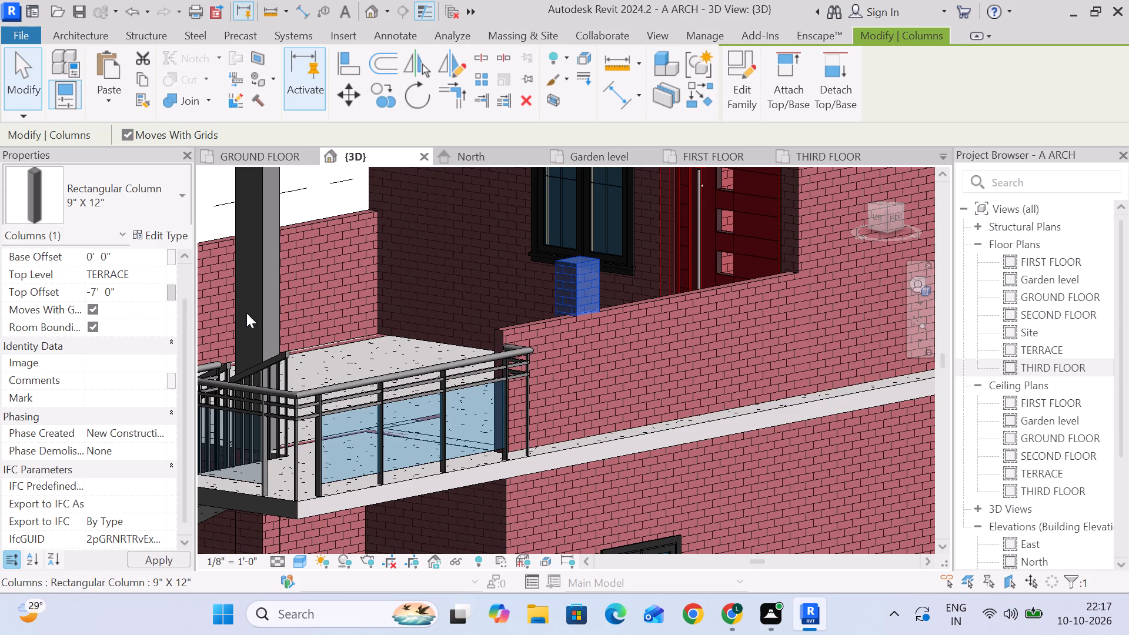
Set the top offset of the matching short 9" X 12" column at the opposite parapet wall to -7'.
{"action": "scroll", "coordinate": [324, 242], "scroll_direction": "down", "scroll_amount": 2}
{"action": "middle_click_drag", "start_coordinate": [327, 252], "coordinate": [545, 253]}
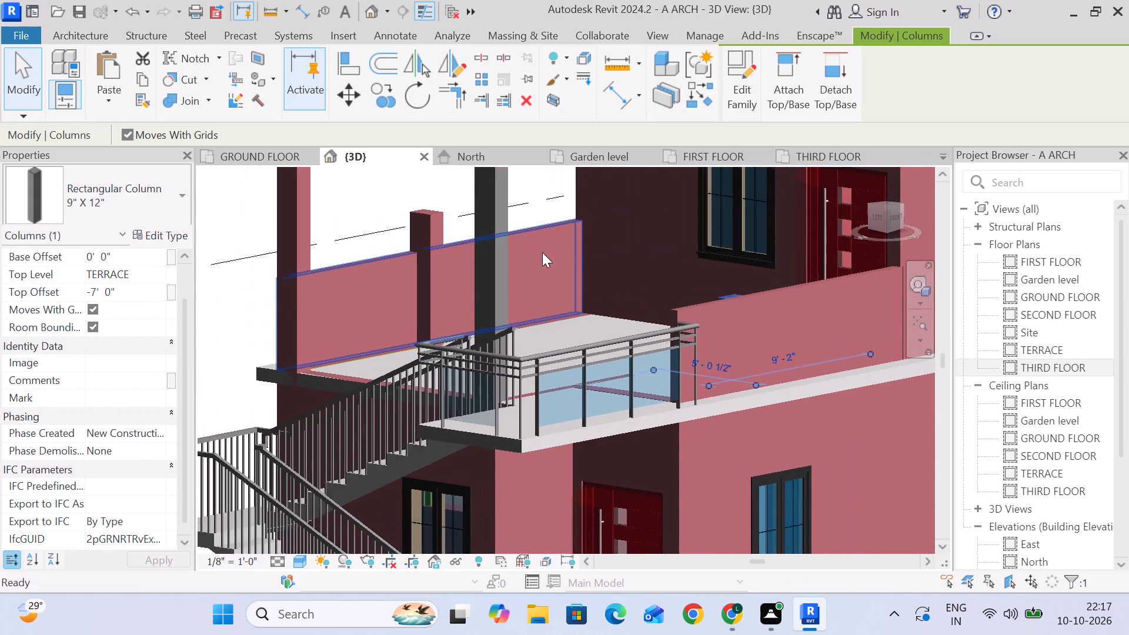
{"action": "left_click", "coordinate": [440, 225]}
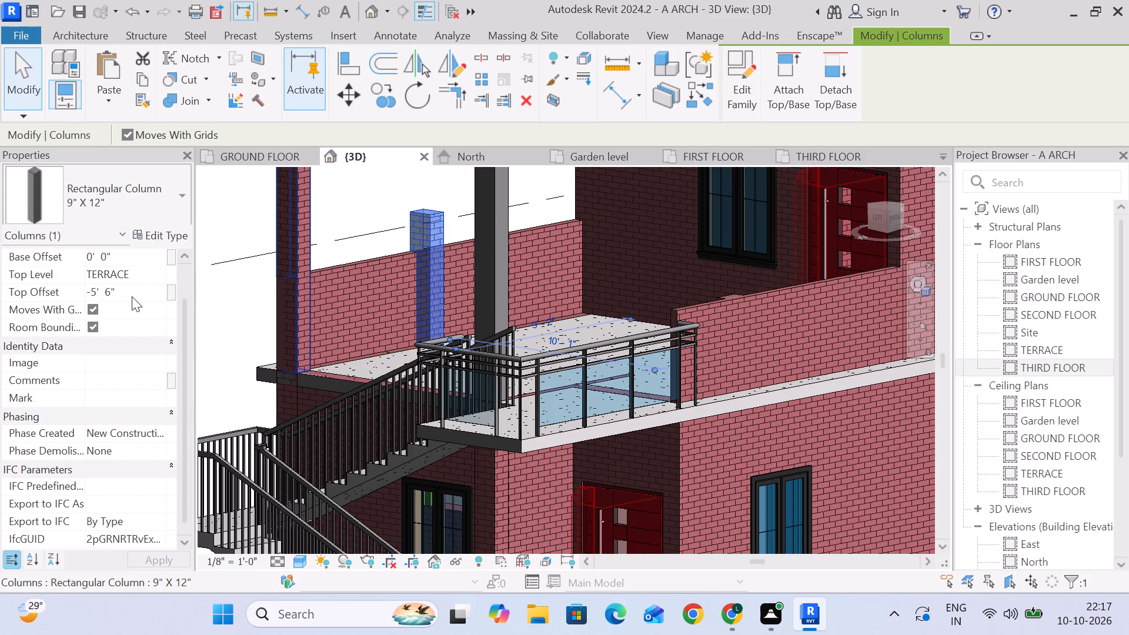
{"action": "left_click", "coordinate": [132, 296]}
{"action": "type", "text": "-7'"}
{"action": "key", "text": "Return"}
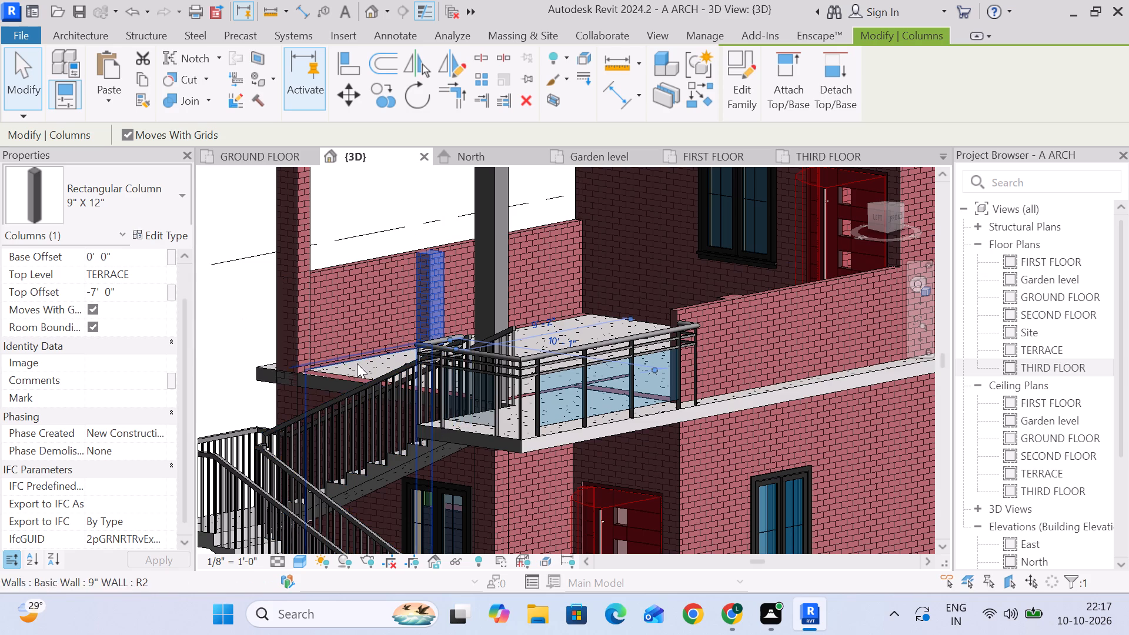
{"action": "left_click", "coordinate": [361, 198]}
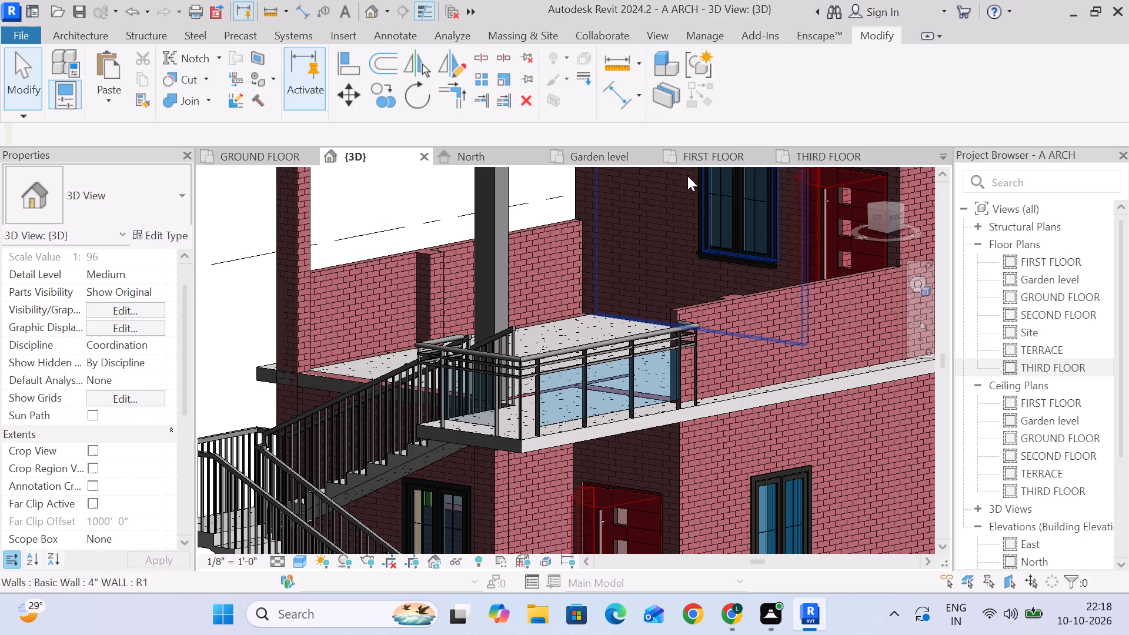
{"action": "left_click", "coordinate": [265, 289]}
Examine the lowered parapet walls, short columns and remaining tall columns around the third-floor open area in 3D.
{"action": "scroll", "coordinate": [287, 286], "scroll_direction": "down", "scroll_amount": 2}
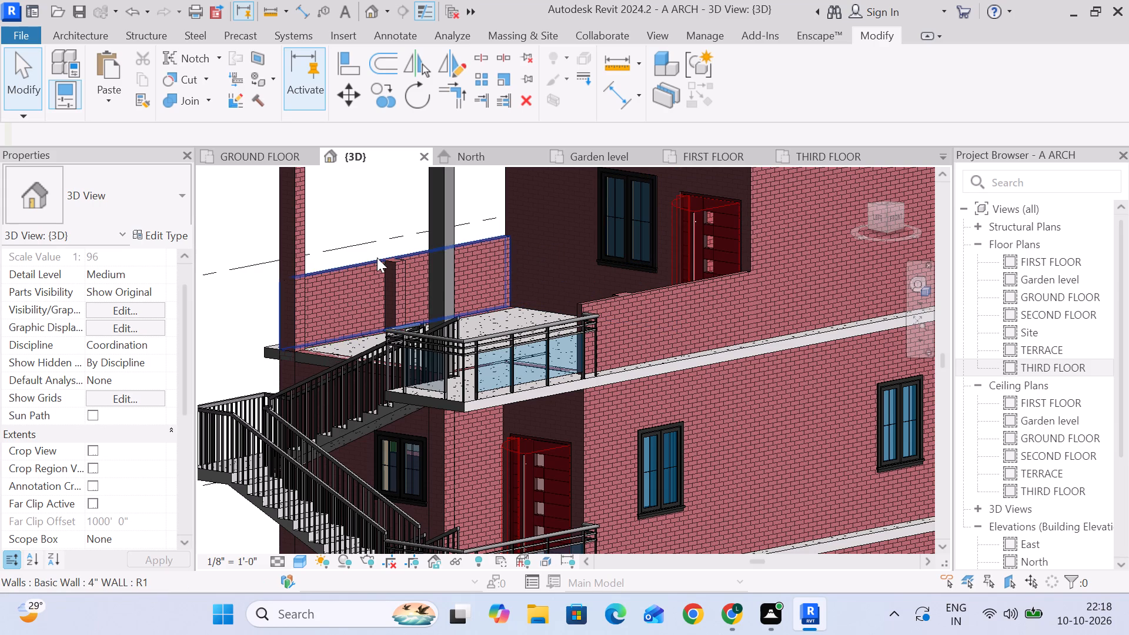
{"action": "left_click", "coordinate": [343, 191]}
{"action": "middle_click_drag", "start_coordinate": [356, 202], "coordinate": [434, 261]}
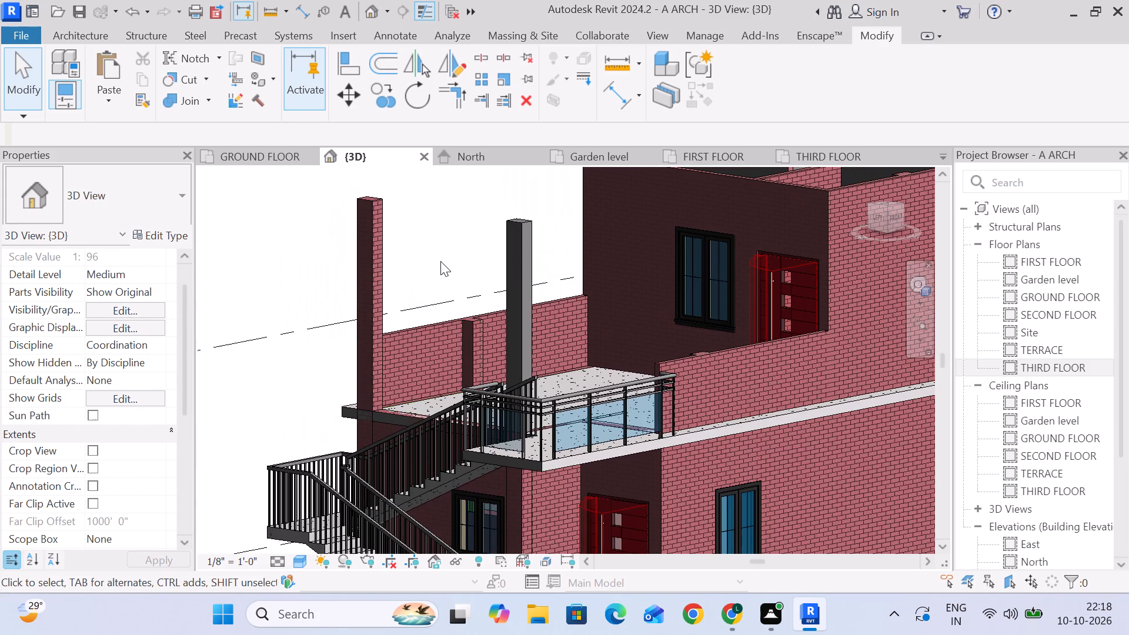
{"action": "scroll", "coordinate": [445, 280], "scroll_direction": "down", "scroll_amount": 1}
{"action": "middle_click_drag", "start_coordinate": [445, 280], "coordinate": [517, 257]}
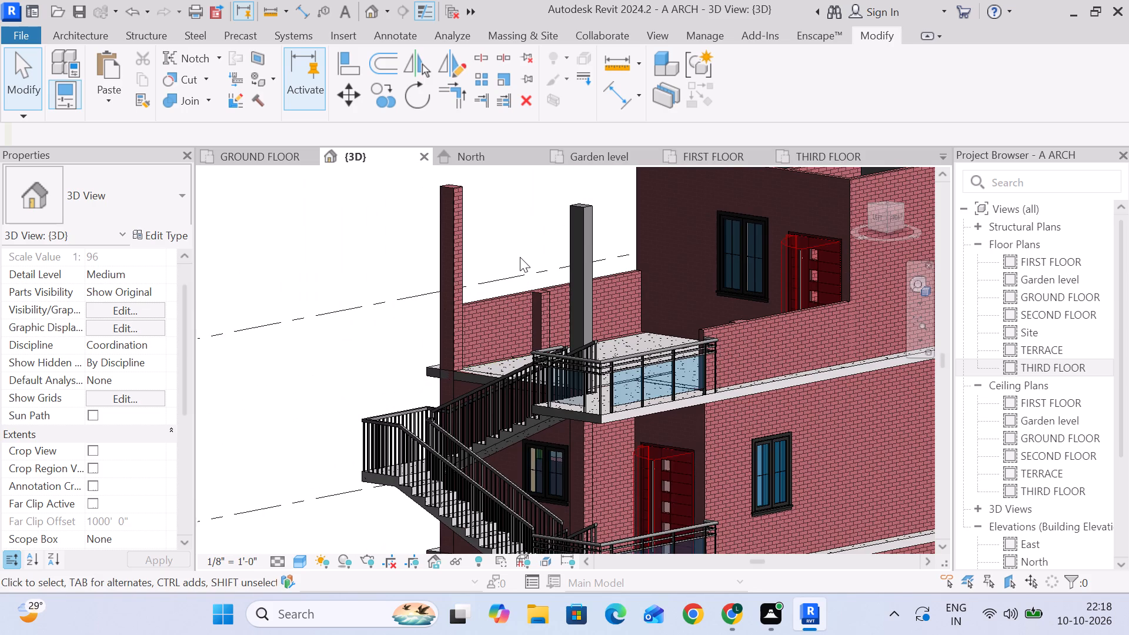
{"action": "scroll", "coordinate": [462, 248], "scroll_direction": "up", "scroll_amount": 4}
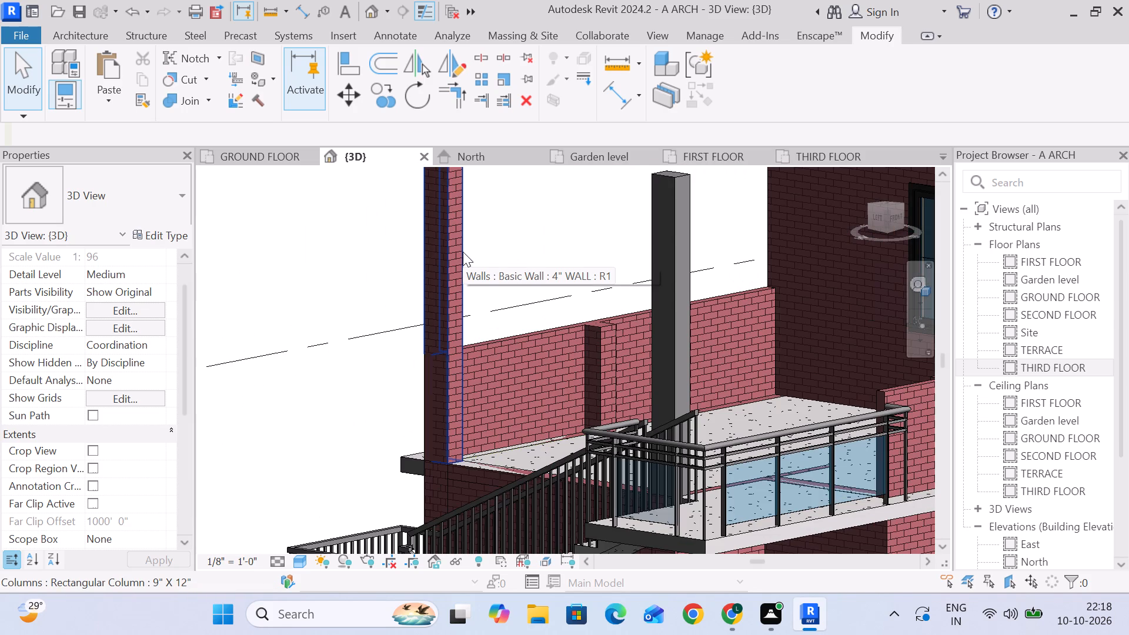
{"action": "scroll", "coordinate": [479, 263], "scroll_direction": "down", "scroll_amount": 2}
{"action": "middle_click_drag", "start_coordinate": [575, 270], "coordinate": [422, 242]}
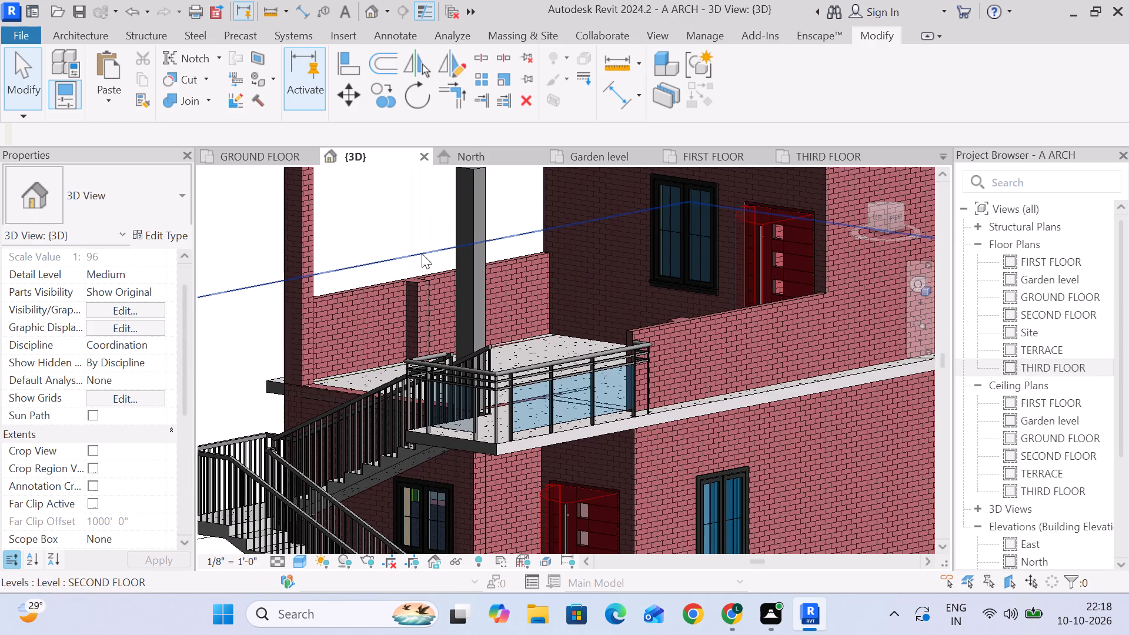
{"action": "middle_click_drag", "start_coordinate": [429, 294], "coordinate": [400, 270]}
{"action": "middle_click_drag", "start_coordinate": [537, 304], "coordinate": [406, 282]}
{"action": "scroll", "coordinate": [425, 282], "scroll_direction": "down", "scroll_amount": 5}
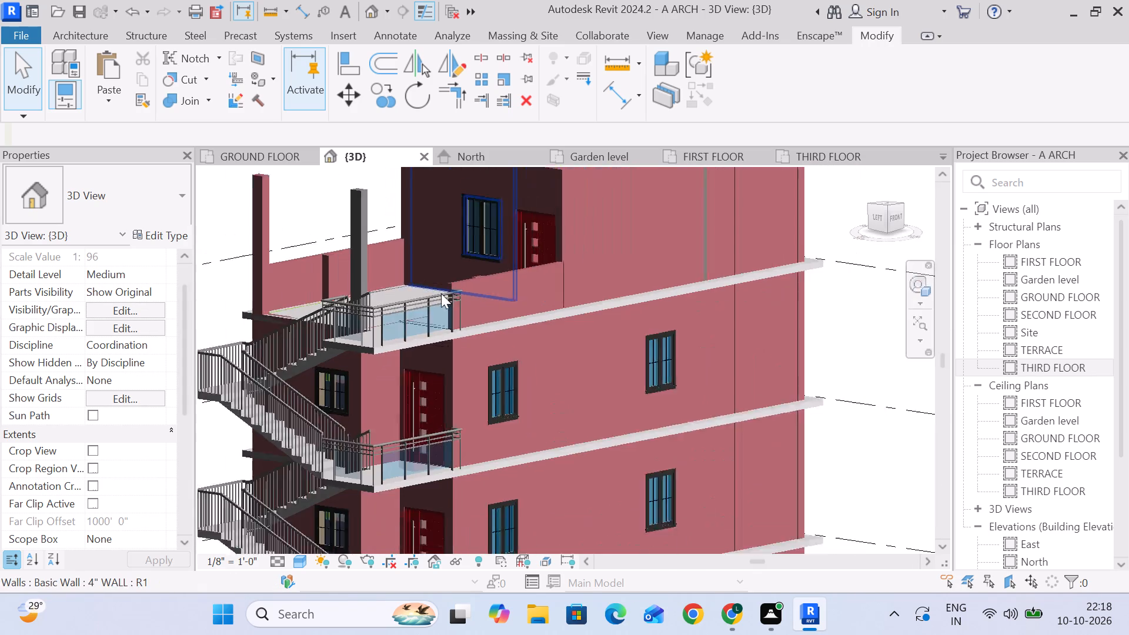
Review the whole building in 3D from several sides, checking the stair, balcony railings, entrance and top floor.
{"action": "middle_click_drag", "start_coordinate": [639, 331], "coordinate": [509, 301]}
{"action": "scroll", "coordinate": [537, 300], "scroll_direction": "down", "scroll_amount": 4}
{"action": "middle_click_drag", "start_coordinate": [525, 310], "coordinate": [614, 295]}
{"action": "scroll", "coordinate": [532, 304], "scroll_direction": "up", "scroll_amount": 1}
{"action": "middle_click_drag", "start_coordinate": [532, 304], "coordinate": [546, 327]}
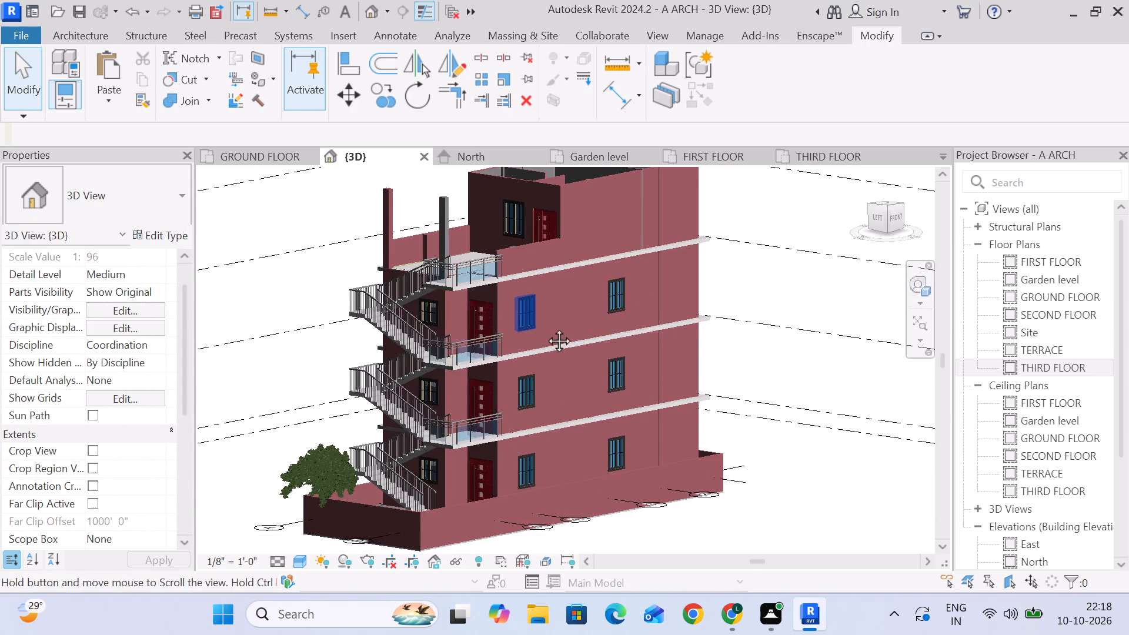
{"action": "middle_click_drag", "start_coordinate": [546, 327], "coordinate": [546, 329]}
{"action": "scroll", "coordinate": [547, 331], "scroll_direction": "down", "scroll_amount": 1}
{"action": "middle_click_drag", "start_coordinate": [547, 331], "coordinate": [557, 308]}
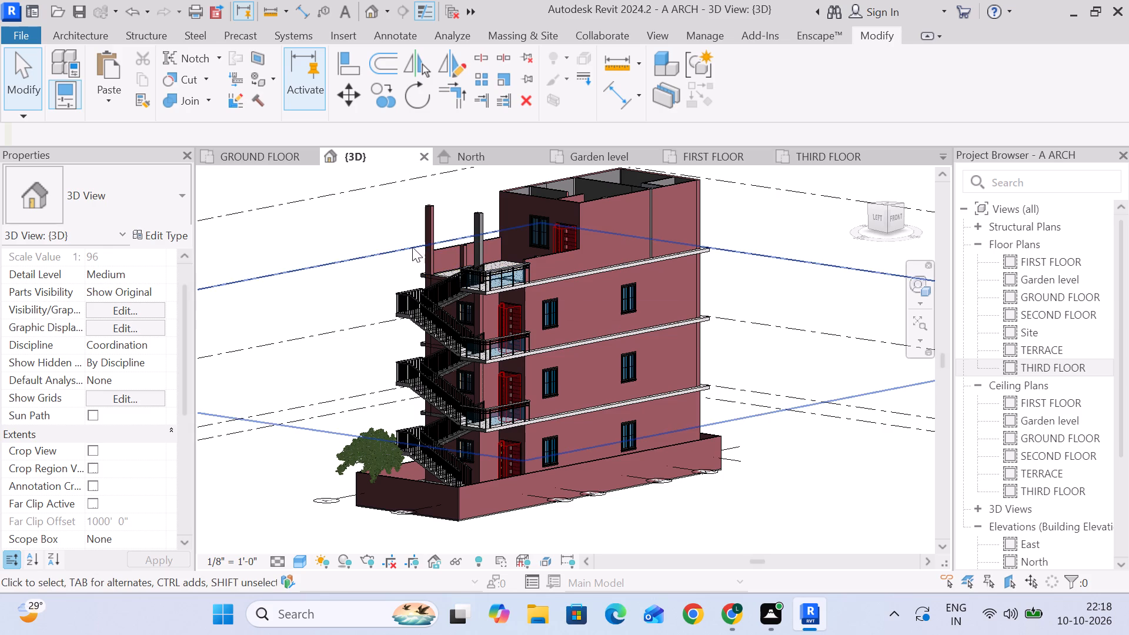
{"action": "middle_click_drag", "start_coordinate": [395, 231], "coordinate": [426, 253], "text": "ctrl"}
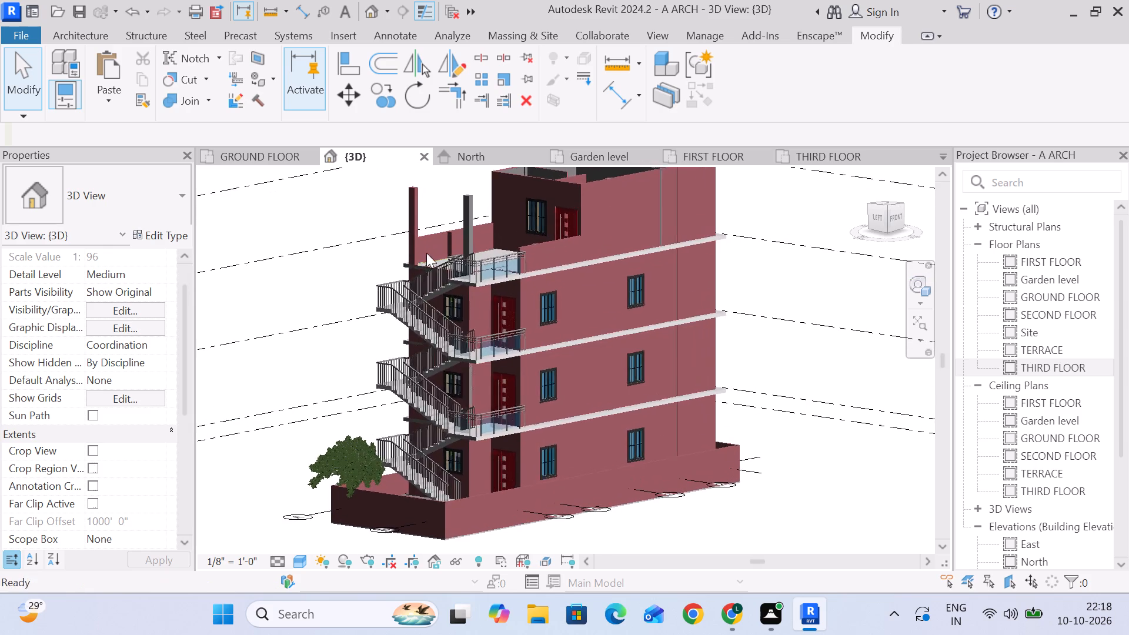
{"action": "scroll", "coordinate": [362, 268], "scroll_direction": "down", "scroll_amount": 1}
{"action": "middle_click_drag", "start_coordinate": [359, 269], "coordinate": [549, 276], "text": "shift"}
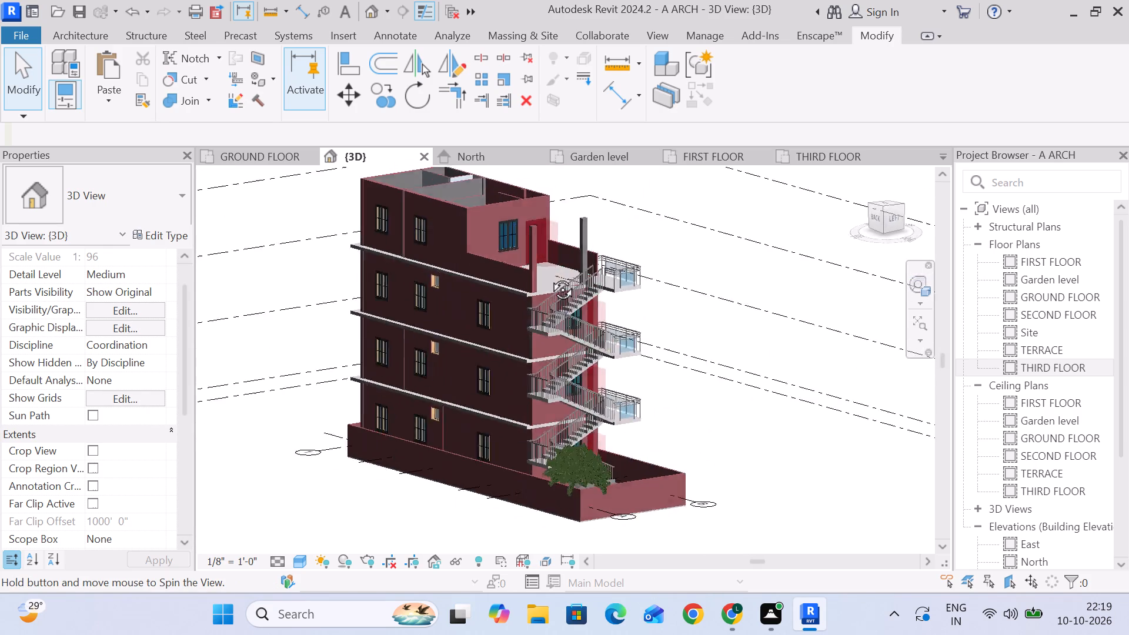
{"action": "middle_click_drag", "start_coordinate": [549, 276], "coordinate": [362, 327], "text": "shift"}
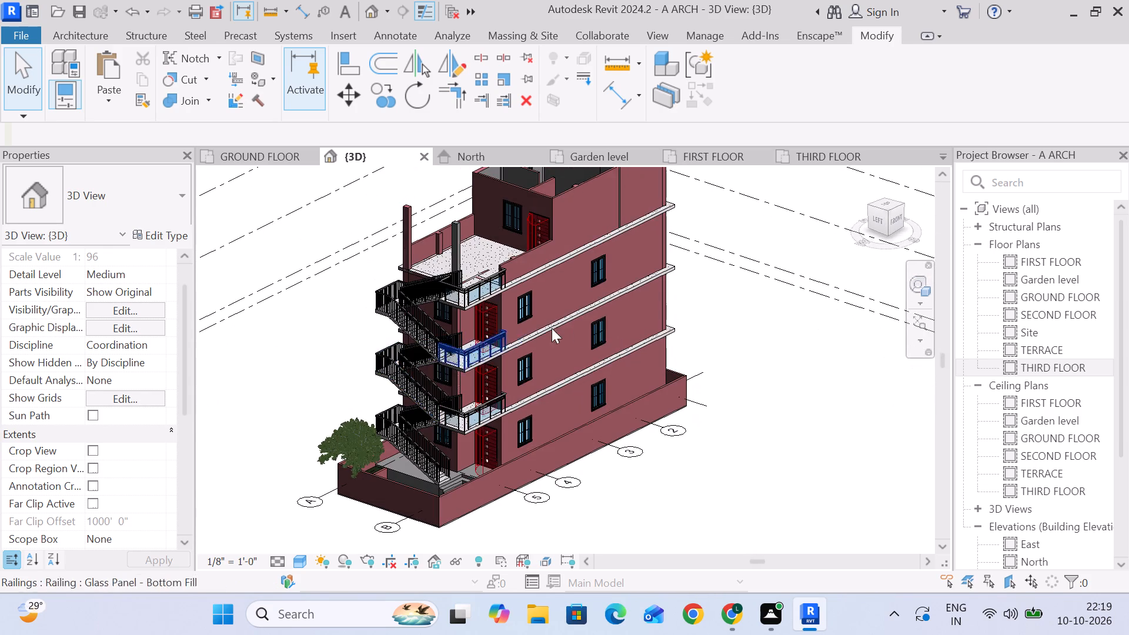
{"action": "middle_click_drag", "start_coordinate": [679, 315], "coordinate": [697, 345]}
{"action": "scroll", "coordinate": [707, 338], "scroll_direction": "down", "scroll_amount": 3}
{"action": "middle_click_drag", "start_coordinate": [723, 339], "coordinate": [680, 362]}
{"action": "scroll", "coordinate": [681, 362], "scroll_direction": "up", "scroll_amount": 3}
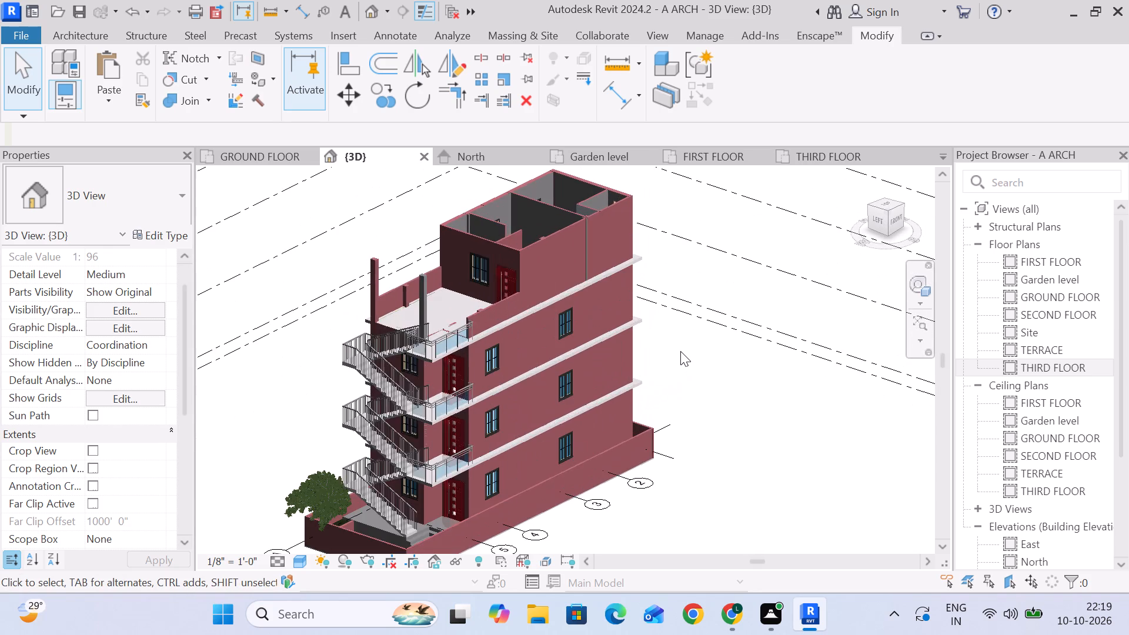
{"action": "middle_click_drag", "start_coordinate": [711, 356], "coordinate": [716, 347]}
{"action": "middle_click_drag", "start_coordinate": [716, 365], "coordinate": [721, 348]}
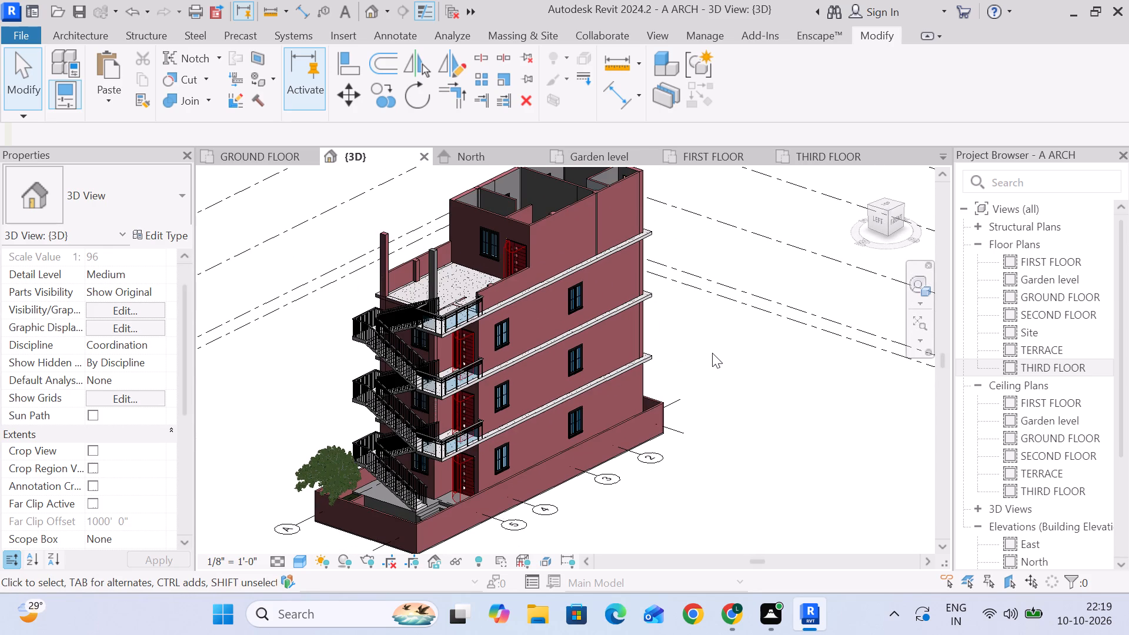
{"action": "middle_click_drag", "start_coordinate": [723, 380], "coordinate": [723, 353]}
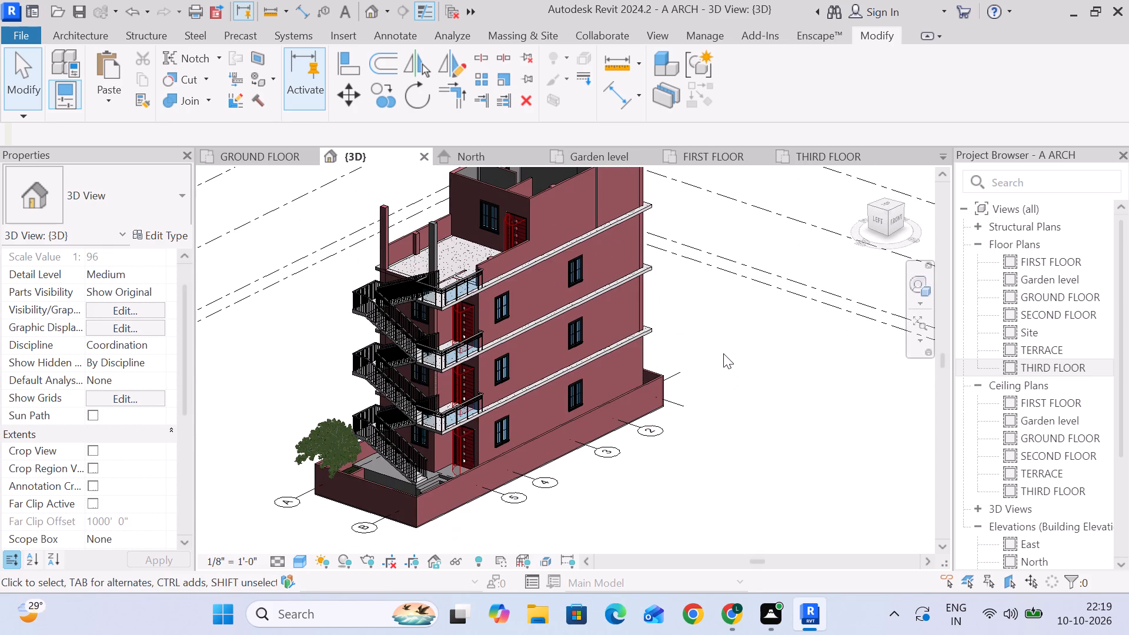
{"action": "scroll", "coordinate": [366, 468], "scroll_direction": "up", "scroll_amount": 5}
{"action": "scroll", "coordinate": [426, 498], "scroll_direction": "up", "scroll_amount": 4}
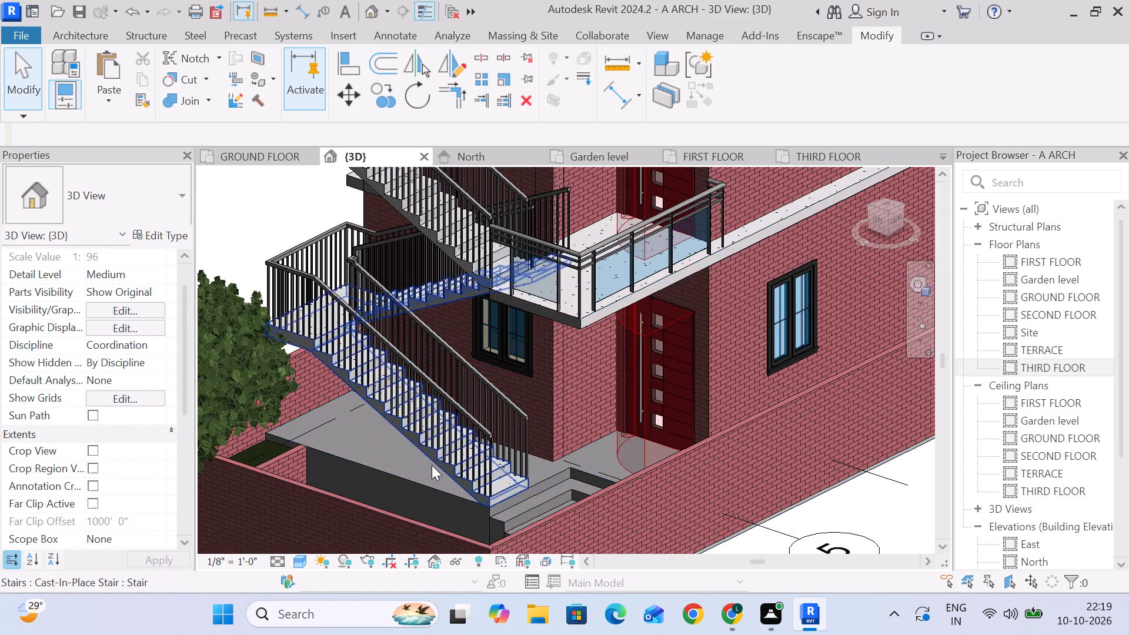
{"action": "scroll", "coordinate": [439, 457], "scroll_direction": "down", "scroll_amount": 4}
{"action": "scroll", "coordinate": [502, 456], "scroll_direction": "down", "scroll_amount": 4}
{"action": "middle_click_drag", "start_coordinate": [589, 452], "coordinate": [525, 479]}
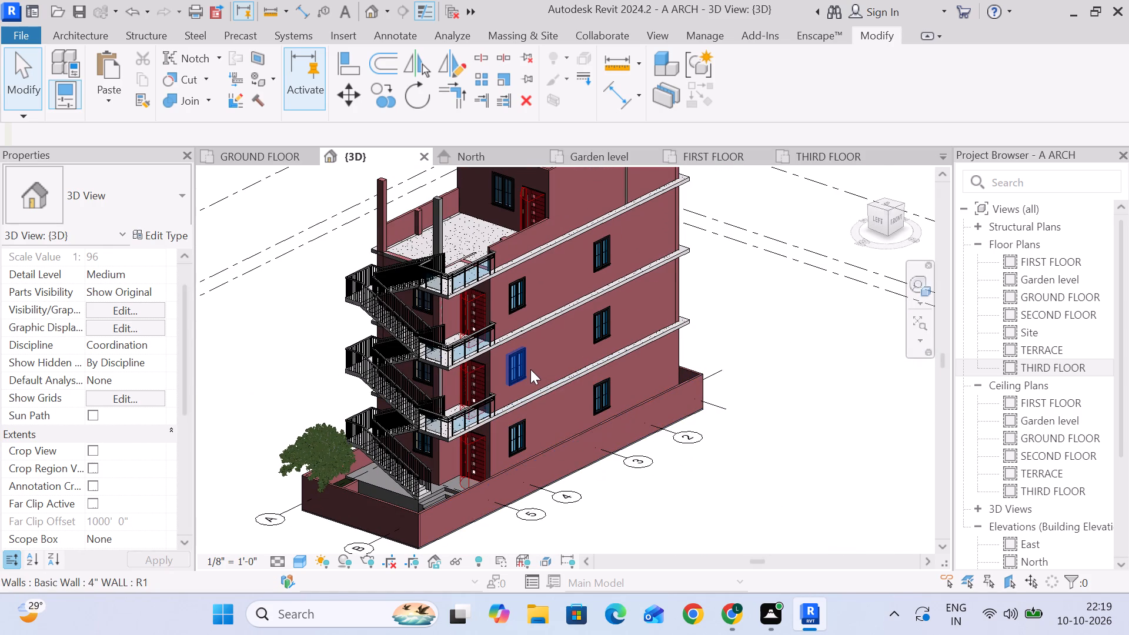
{"action": "middle_click_drag", "start_coordinate": [527, 375], "coordinate": [527, 410]}
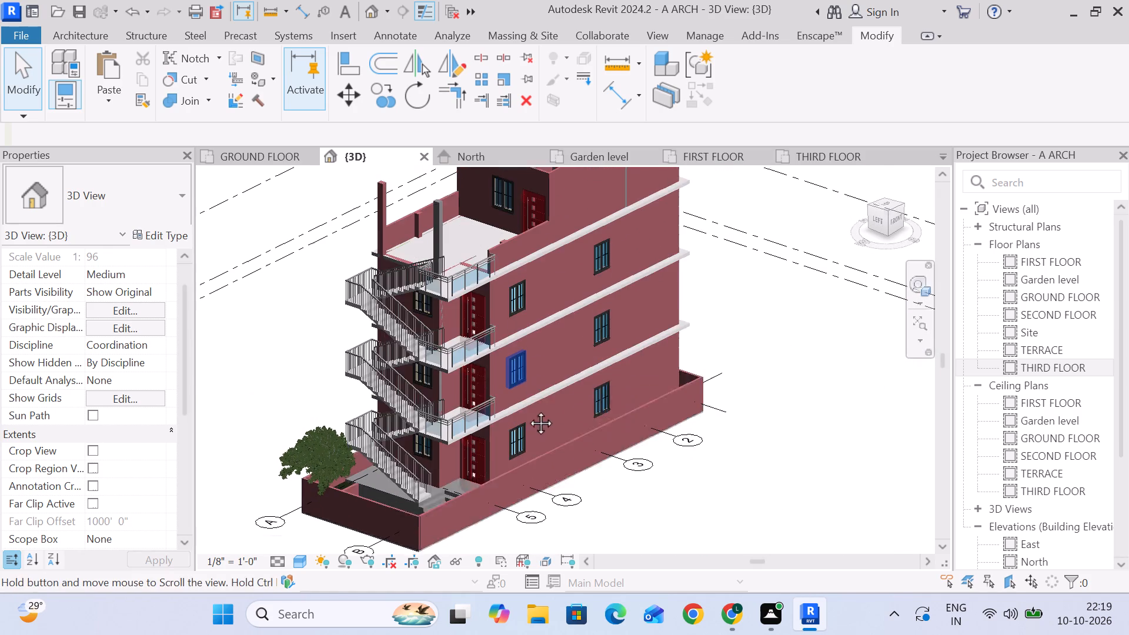
{"action": "middle_click_drag", "start_coordinate": [527, 410], "coordinate": [530, 440]}
{"action": "middle_click_drag", "start_coordinate": [570, 437], "coordinate": [550, 427]}
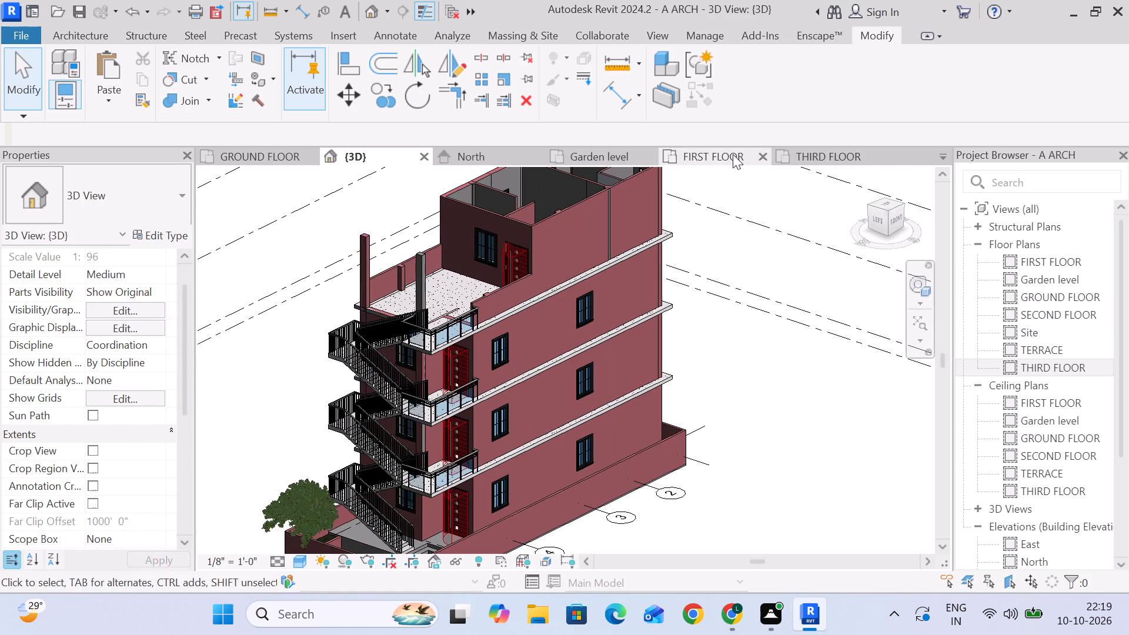
Examine the ground floor plan and the whole building in the 3D view.
{"action": "left_click", "coordinate": [238, 155]}
{"action": "scroll", "coordinate": [414, 325], "scroll_direction": "down", "scroll_amount": 3}
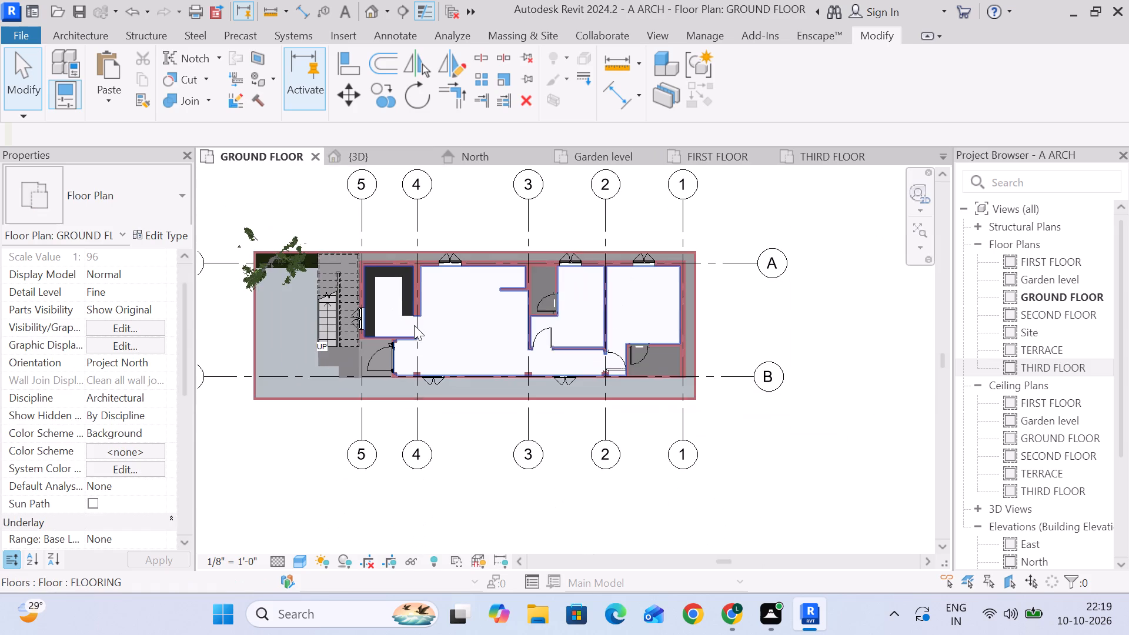
{"action": "middle_click_drag", "start_coordinate": [443, 334], "coordinate": [483, 359]}
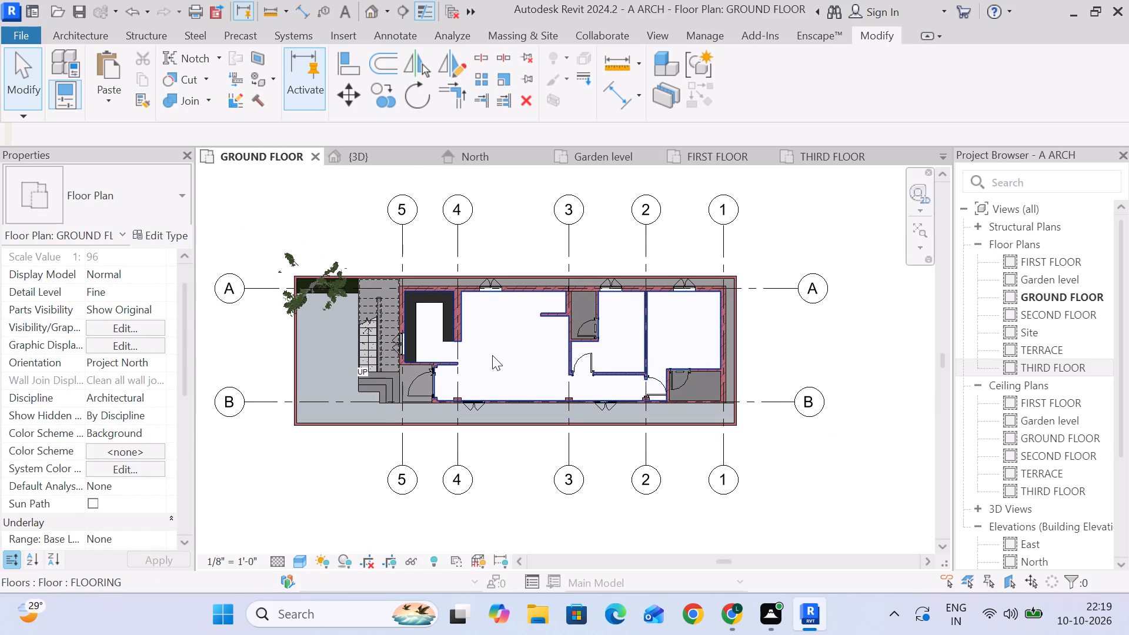
{"action": "middle_click_drag", "start_coordinate": [492, 354], "coordinate": [499, 364]}
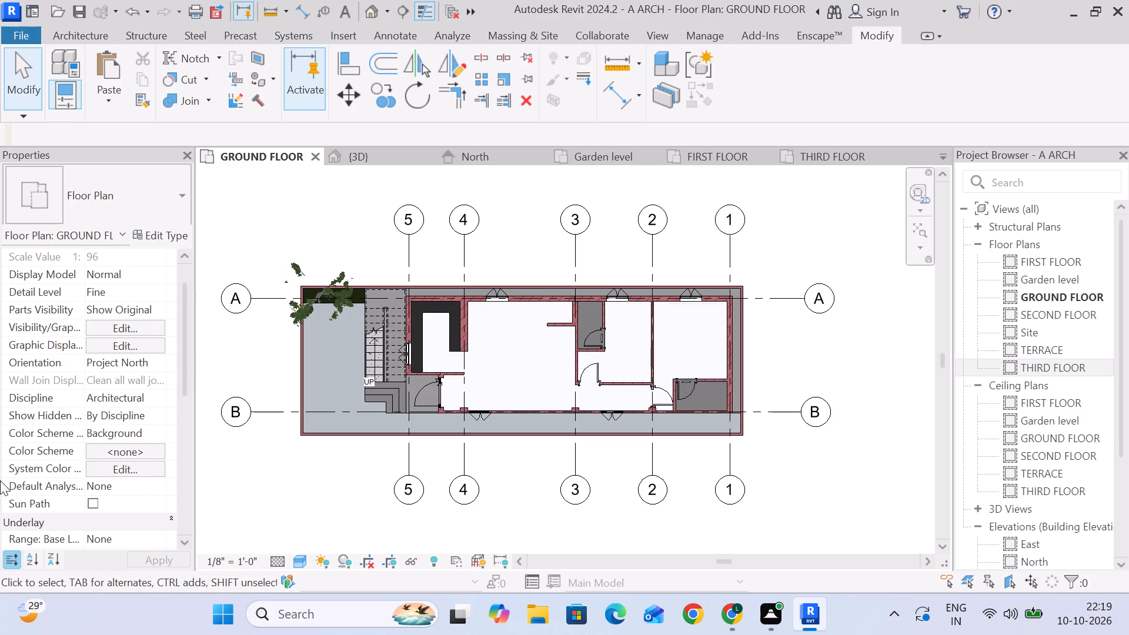
{"action": "left_click", "coordinate": [364, 159]}
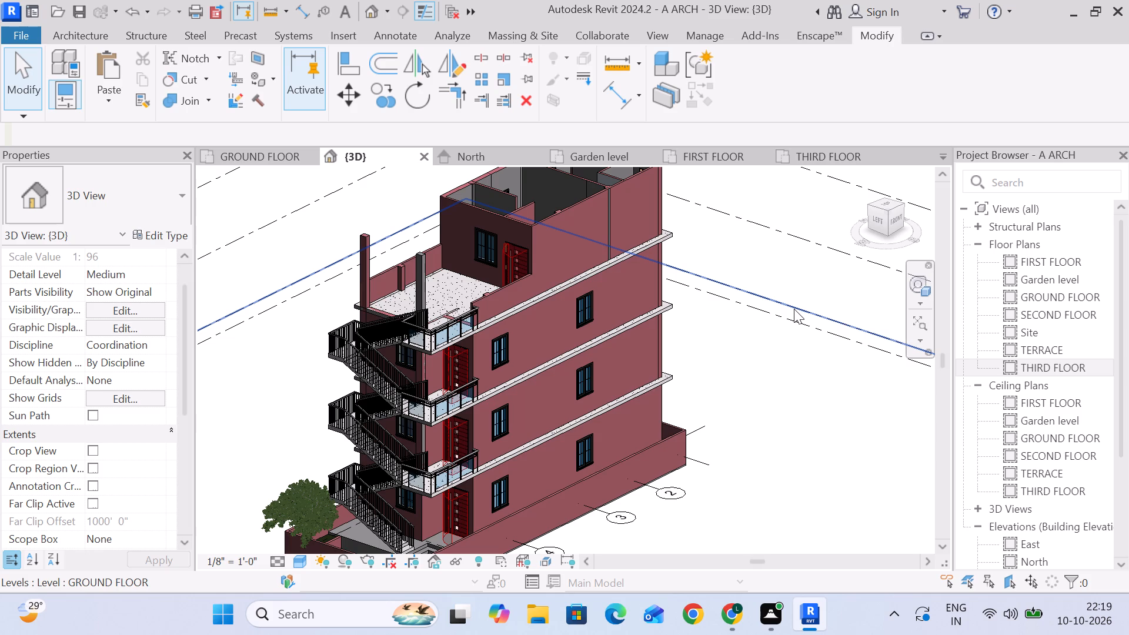
{"action": "left_click", "coordinate": [28, 73]}
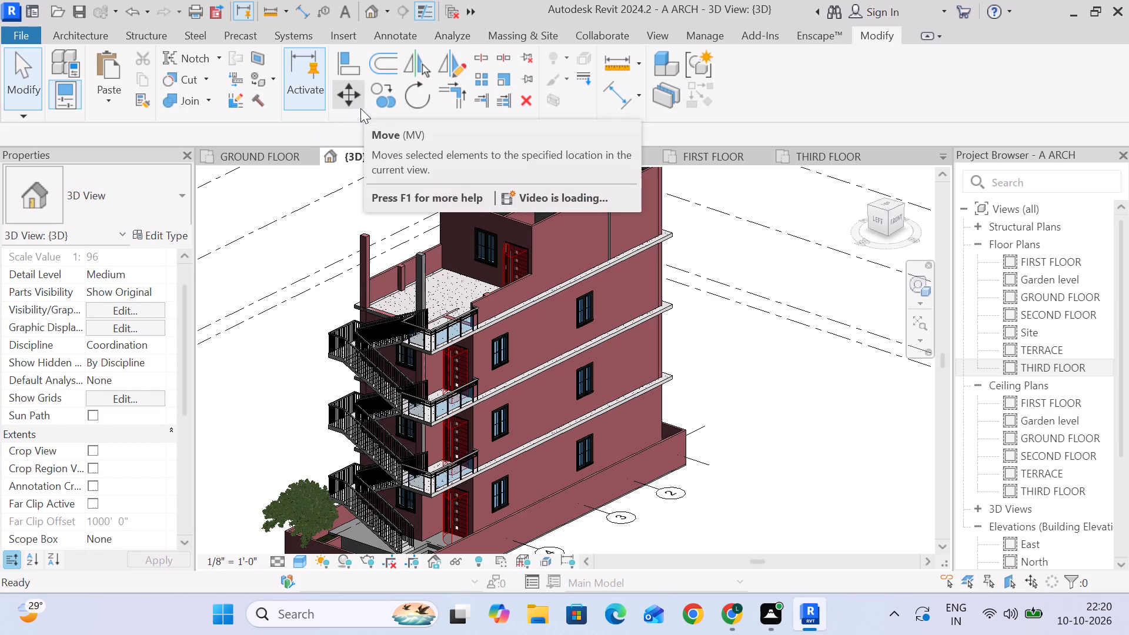
{"action": "left_click", "coordinate": [269, 386]}
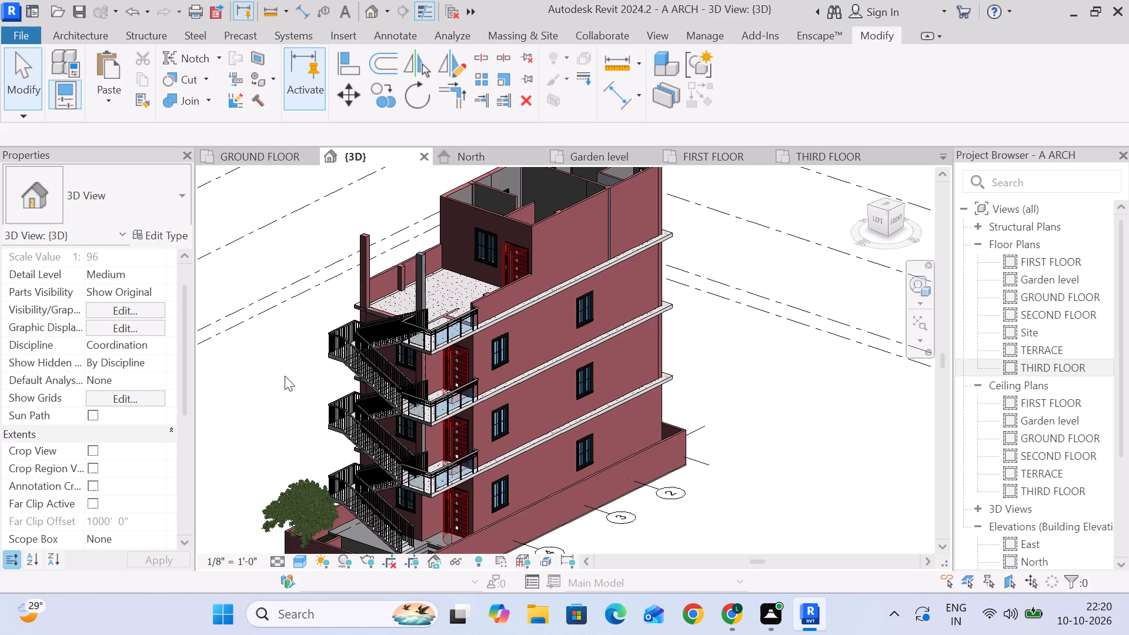
{"action": "middle_click_drag", "start_coordinate": [315, 350], "coordinate": [409, 327]}
{"action": "scroll", "coordinate": [404, 327], "scroll_direction": "down", "scroll_amount": 3}
{"action": "middle_click_drag", "start_coordinate": [597, 363], "coordinate": [570, 356]}
{"action": "scroll", "coordinate": [542, 326], "scroll_direction": "up", "scroll_amount": 3}
{"action": "middle_click_drag", "start_coordinate": [487, 287], "coordinate": [468, 346]}
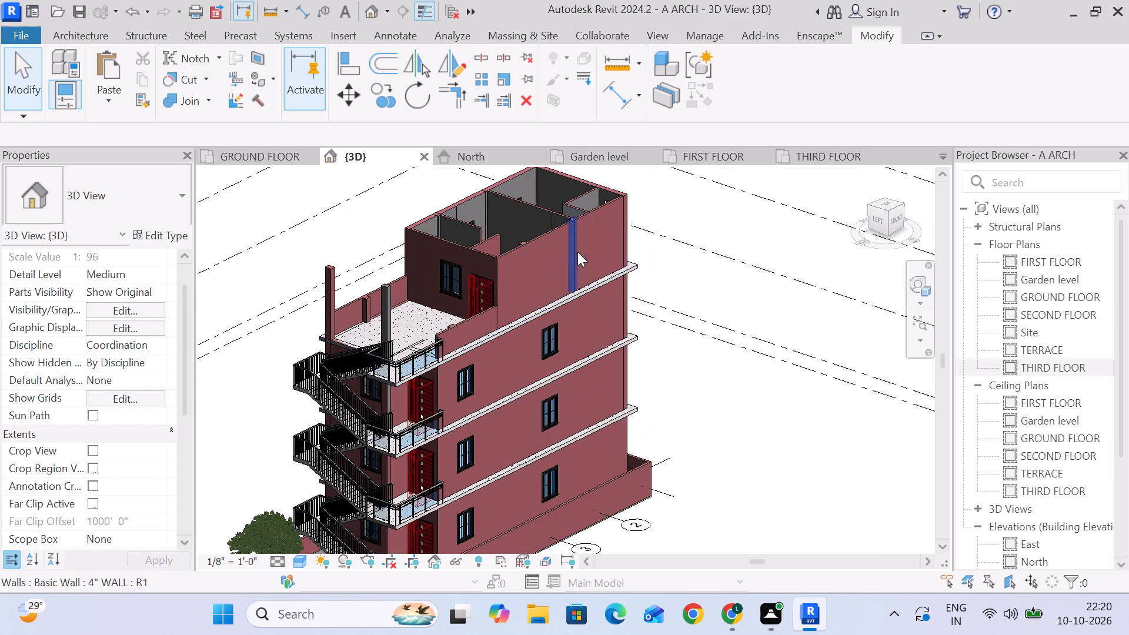
Extend the third-floor 4" exterior wall along grid B to the edge of the 9" X 12" column at grid 2, making it 16'-6" long.
{"action": "scroll", "coordinate": [512, 248], "scroll_direction": "up", "scroll_amount": 5}
{"action": "scroll", "coordinate": [633, 208], "scroll_direction": "up", "scroll_amount": 5}
{"action": "scroll", "coordinate": [584, 216], "scroll_direction": "up", "scroll_amount": 5}
{"action": "middle_click_drag", "start_coordinate": [584, 219], "coordinate": [557, 383]}
{"action": "scroll", "coordinate": [553, 303], "scroll_direction": "up", "scroll_amount": 5}
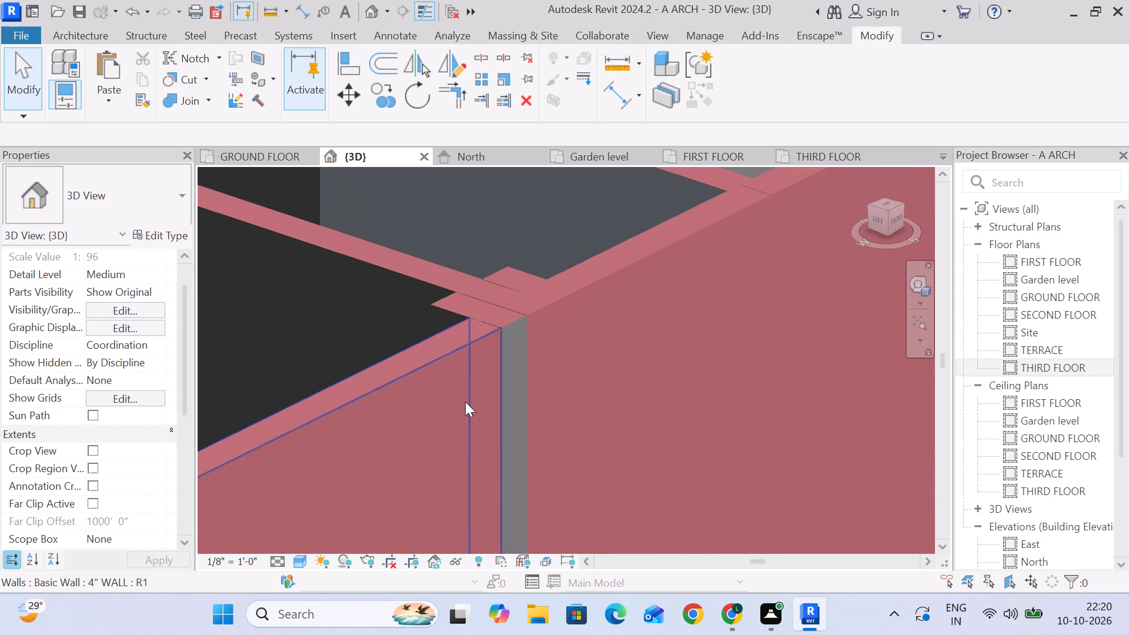
{"action": "left_click", "coordinate": [455, 412]}
{"action": "scroll", "coordinate": [585, 369], "scroll_direction": "down", "scroll_amount": 5}
{"action": "left_click", "coordinate": [830, 152]}
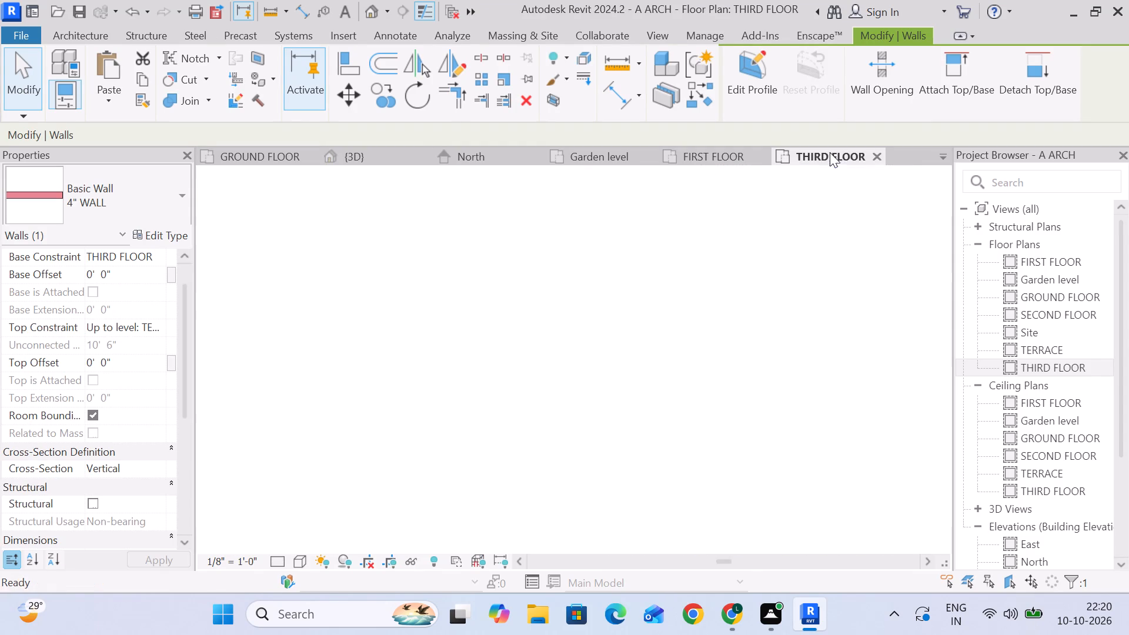
{"action": "scroll", "coordinate": [552, 289], "scroll_direction": "down", "scroll_amount": 4}
{"action": "middle_click_drag", "start_coordinate": [716, 303], "coordinate": [654, 303]}
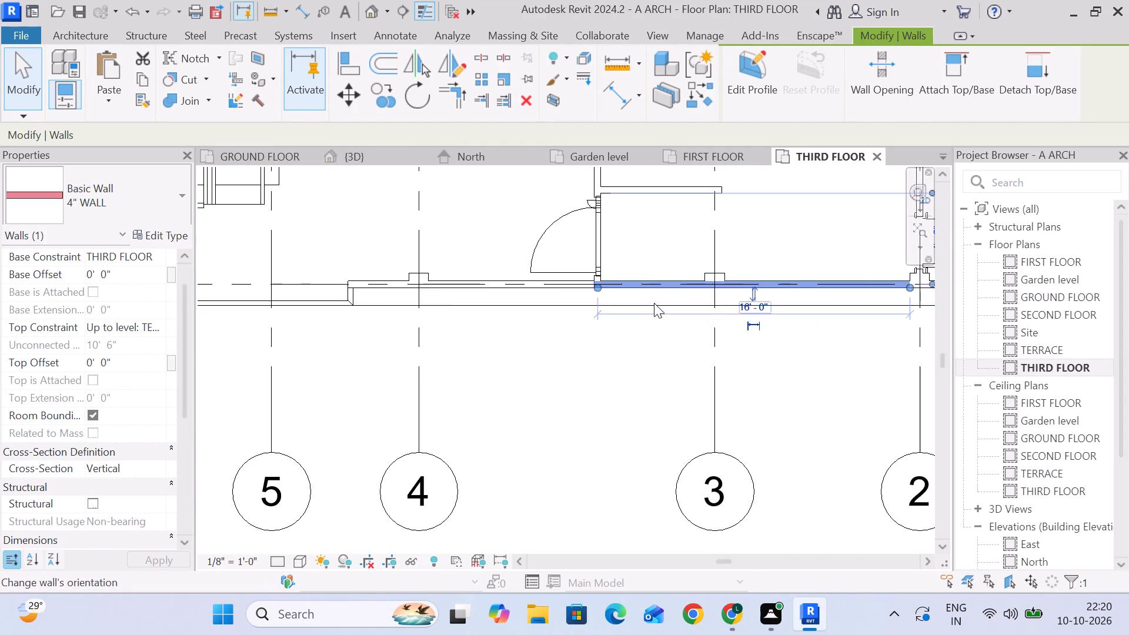
{"action": "middle_click_drag", "start_coordinate": [654, 303], "coordinate": [360, 303]}
{"action": "scroll", "coordinate": [512, 307], "scroll_direction": "up", "scroll_amount": 6}
{"action": "left_click_drag", "start_coordinate": [599, 272], "coordinate": [622, 270]}
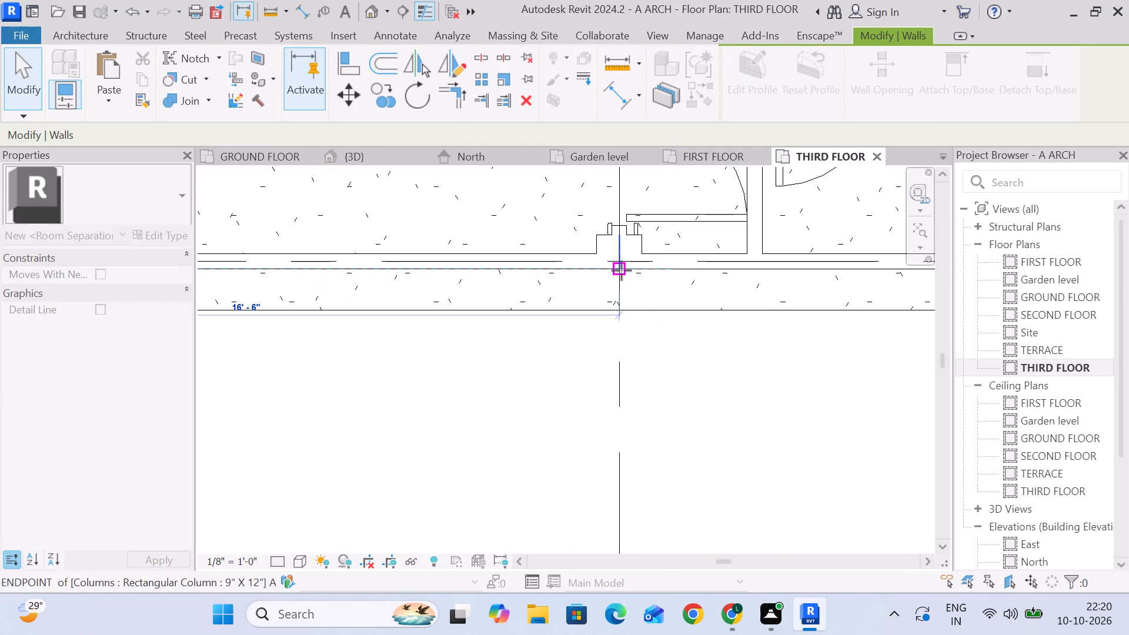
{"action": "left_click", "coordinate": [655, 353]}
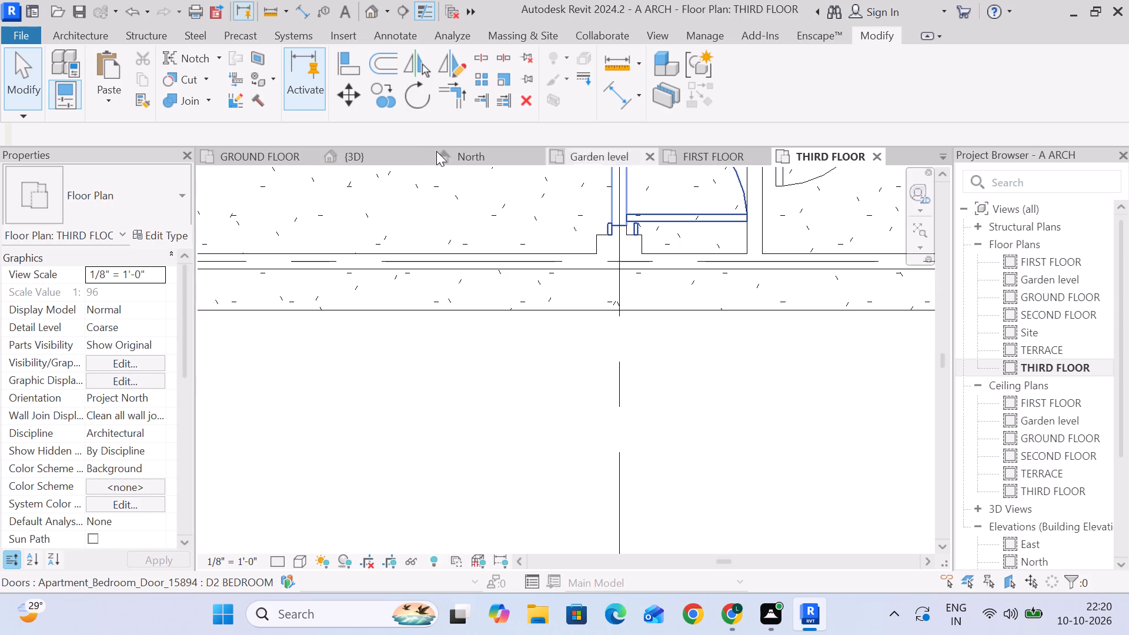
Stretch the third-floor 9" exterior wall along grid A to the far edge of the column at grid 2 and unjoin the overlapping elements.
{"action": "left_click", "coordinate": [348, 159]}
{"action": "scroll", "coordinate": [598, 312], "scroll_direction": "down", "scroll_amount": 9}
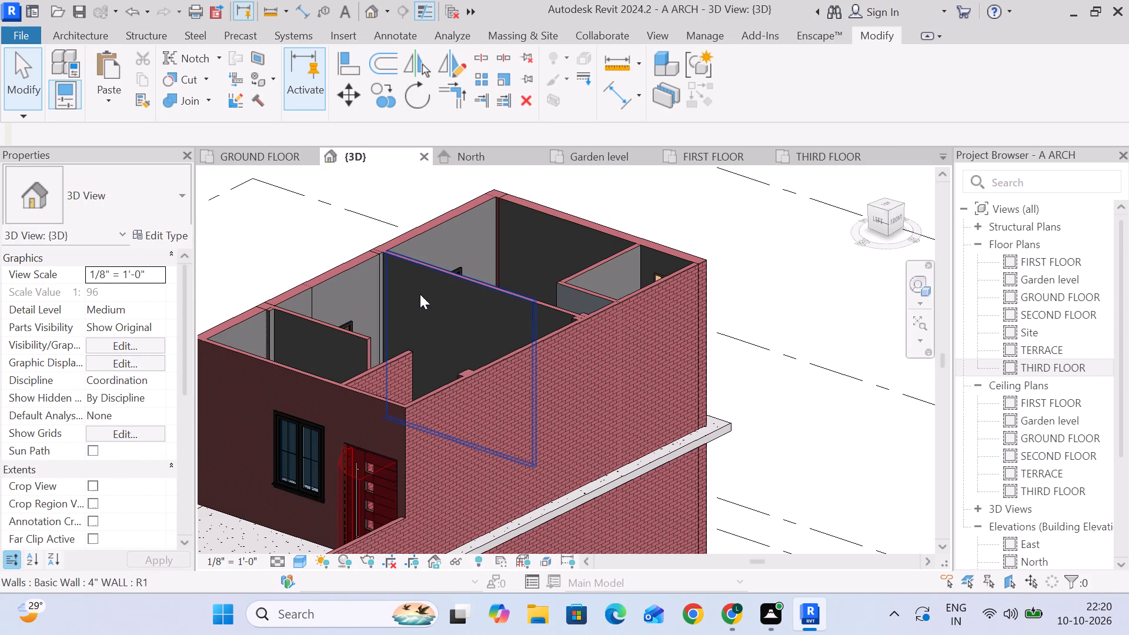
{"action": "left_click", "coordinate": [410, 283]}
{"action": "middle_click_drag", "start_coordinate": [430, 295], "coordinate": [650, 298], "text": "shift"}
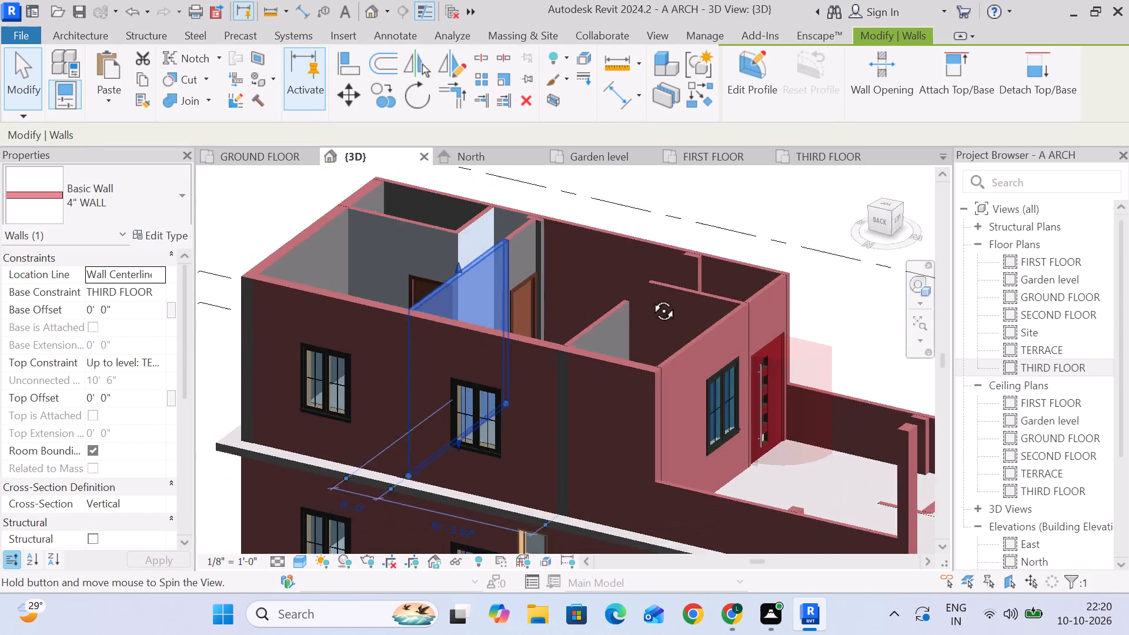
{"action": "middle_click_drag", "start_coordinate": [650, 298], "coordinate": [689, 294], "text": "shift"}
{"action": "scroll", "coordinate": [501, 345], "scroll_direction": "up", "scroll_amount": 4}
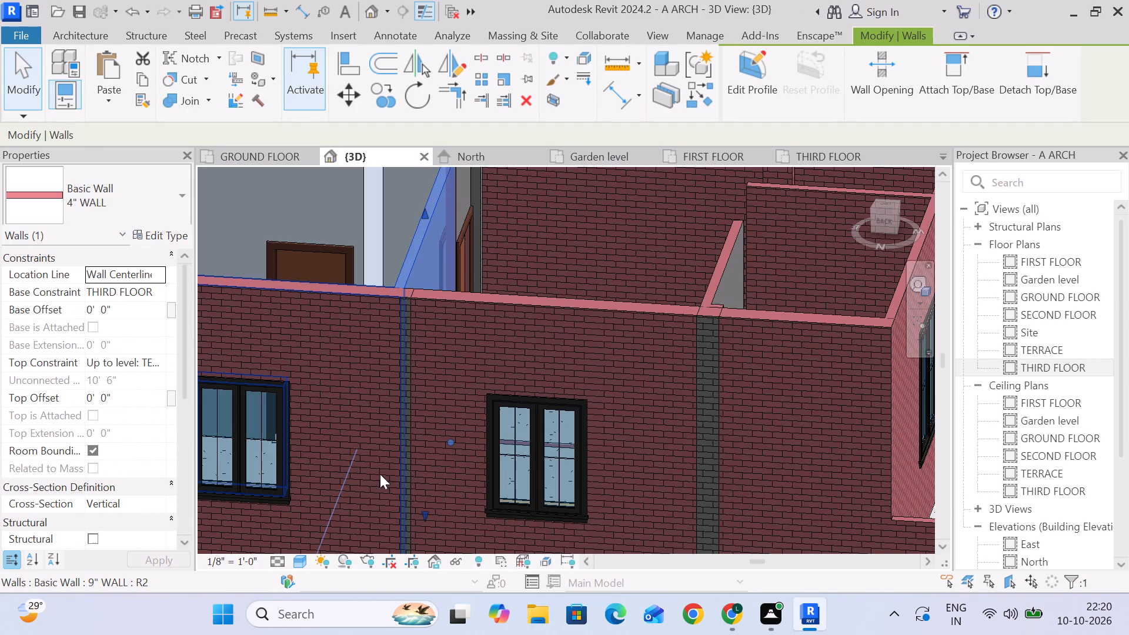
{"action": "left_click", "coordinate": [474, 336]}
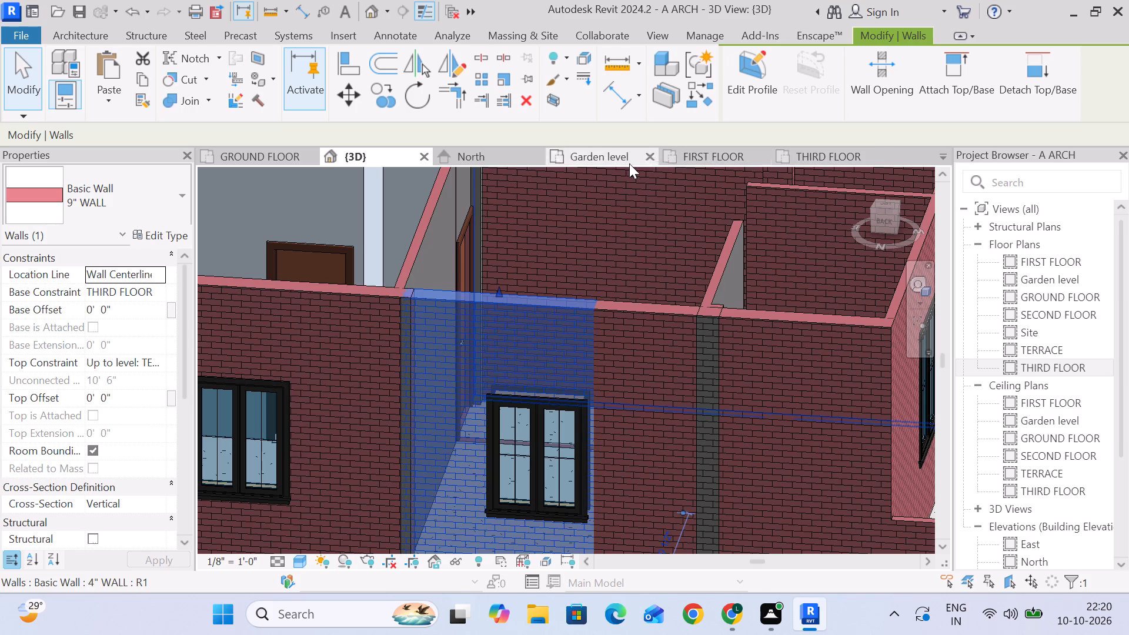
{"action": "left_click", "coordinate": [790, 163]}
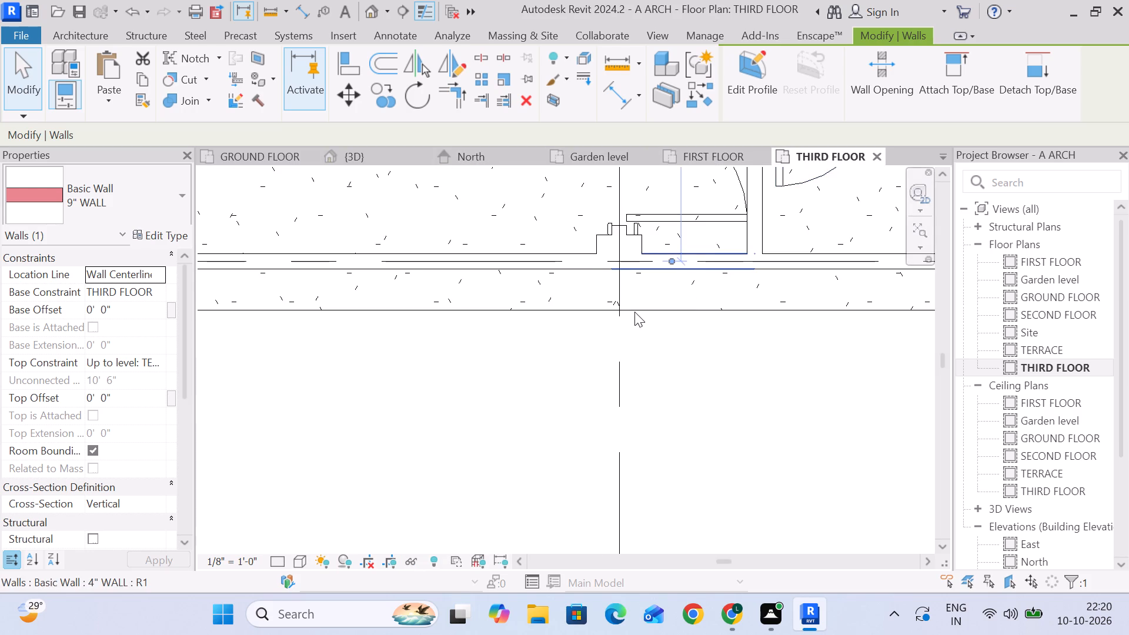
{"action": "scroll", "coordinate": [634, 315], "scroll_direction": "down", "scroll_amount": 10}
{"action": "middle_click_drag", "start_coordinate": [605, 250], "coordinate": [612, 416]}
{"action": "scroll", "coordinate": [634, 319], "scroll_direction": "up", "scroll_amount": 6}
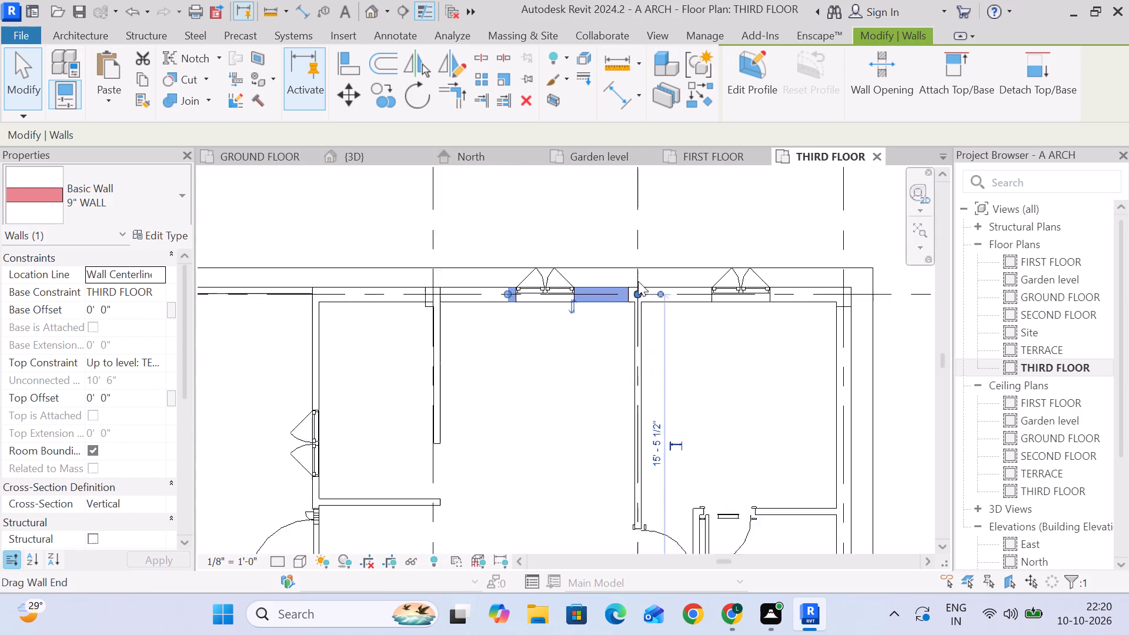
{"action": "scroll", "coordinate": [638, 281], "scroll_direction": "up", "scroll_amount": 2}
{"action": "left_click_drag", "start_coordinate": [636, 303], "coordinate": [650, 303]}
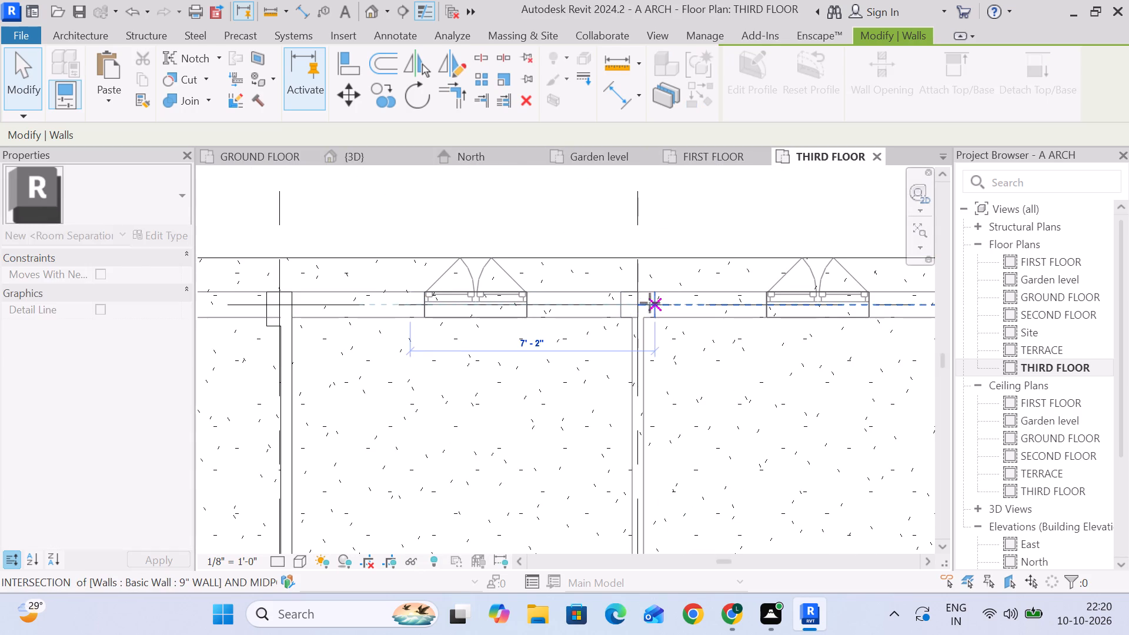
{"action": "key", "text": "ctrl+z"}
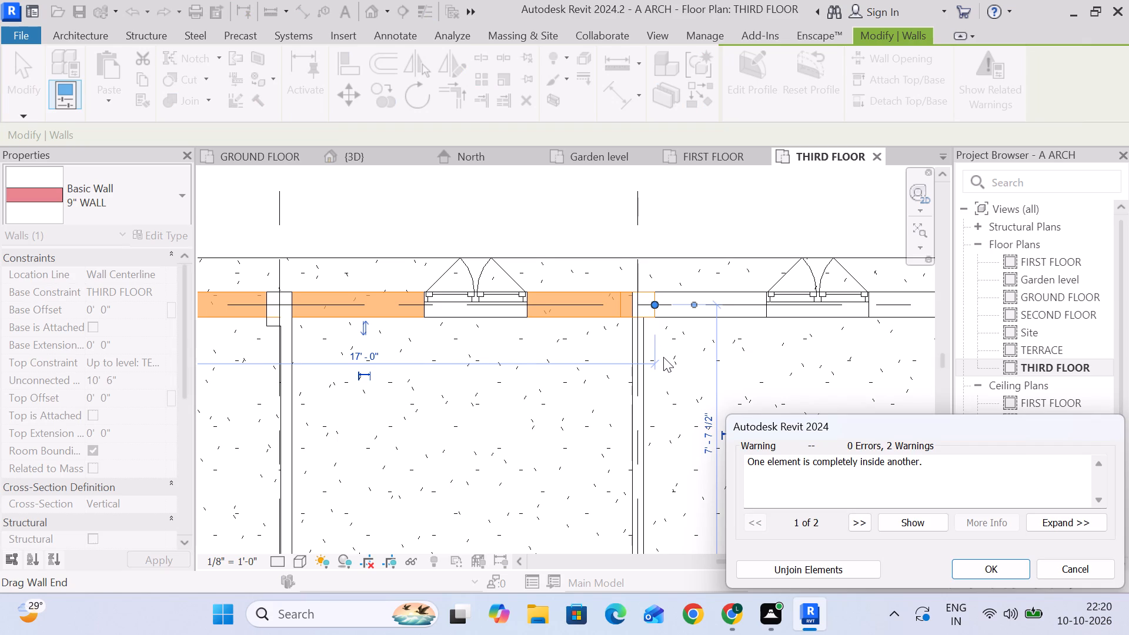
{"action": "left_click", "coordinate": [856, 562]}
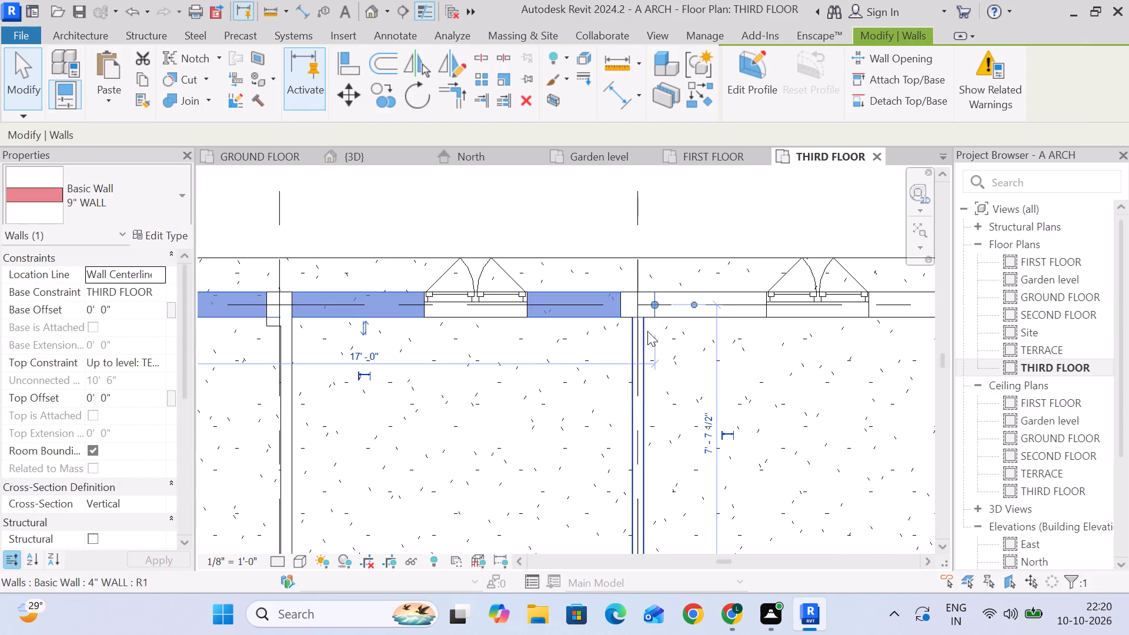
Pull the end of the 9" grid A wall back to about the column's centre at grid 2 and unjoin the overlapping elements.
{"action": "left_click", "coordinate": [684, 199]}
{"action": "left_click", "coordinate": [652, 313]}
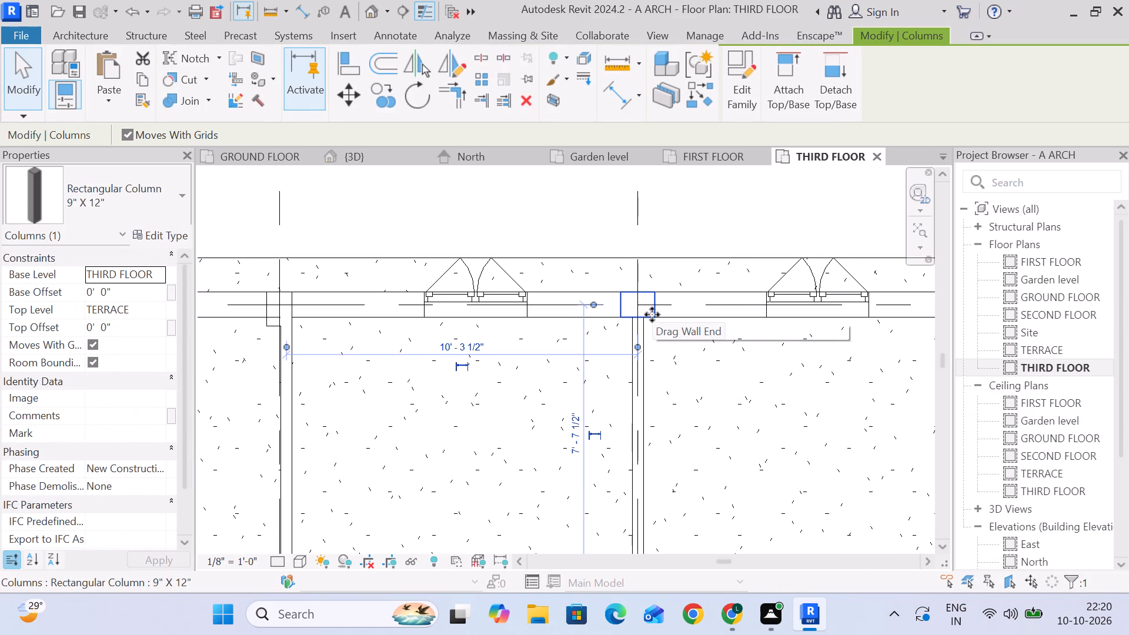
{"action": "left_click", "coordinate": [587, 315]}
{"action": "left_click", "coordinate": [556, 309]}
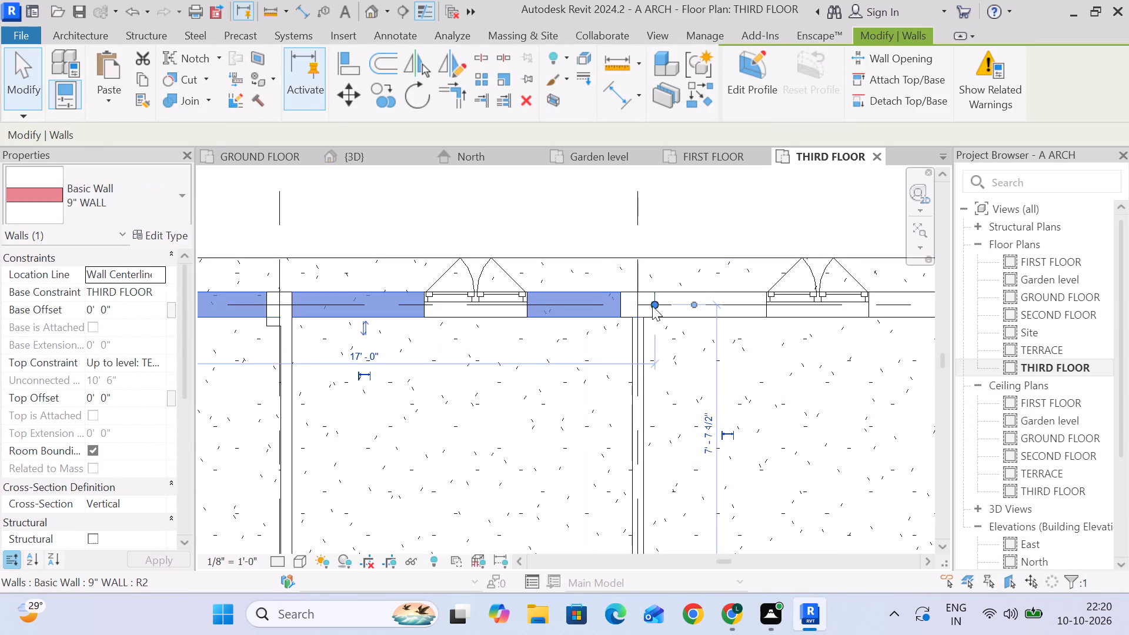
{"action": "left_click_drag", "start_coordinate": [652, 305], "coordinate": [633, 305]}
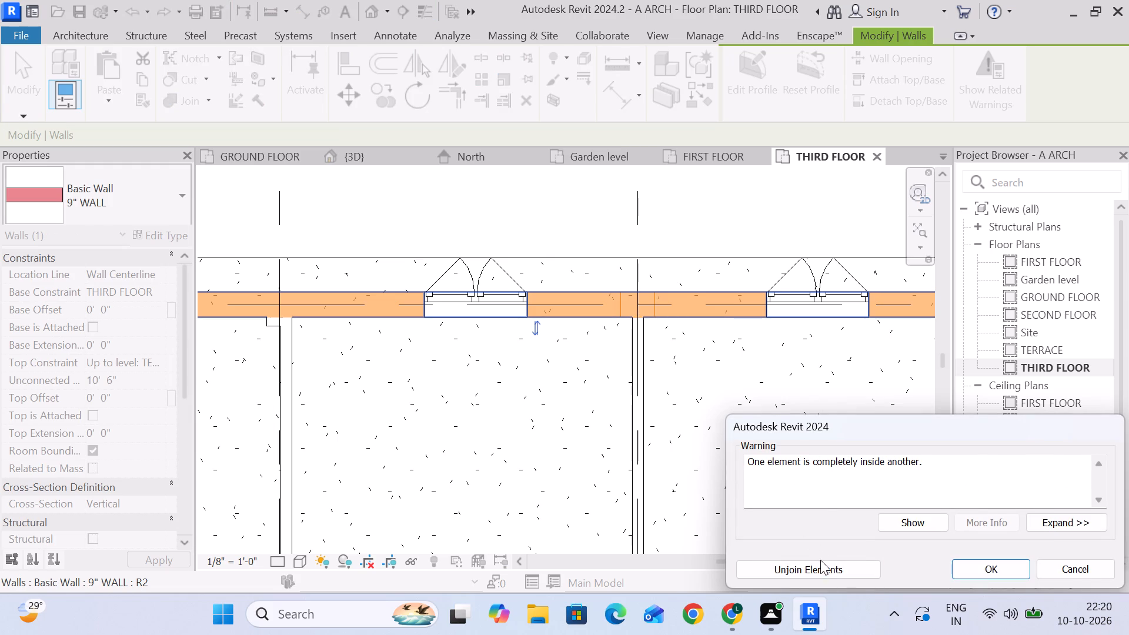
{"action": "left_click", "coordinate": [821, 560]}
{"action": "left_click", "coordinate": [728, 213]}
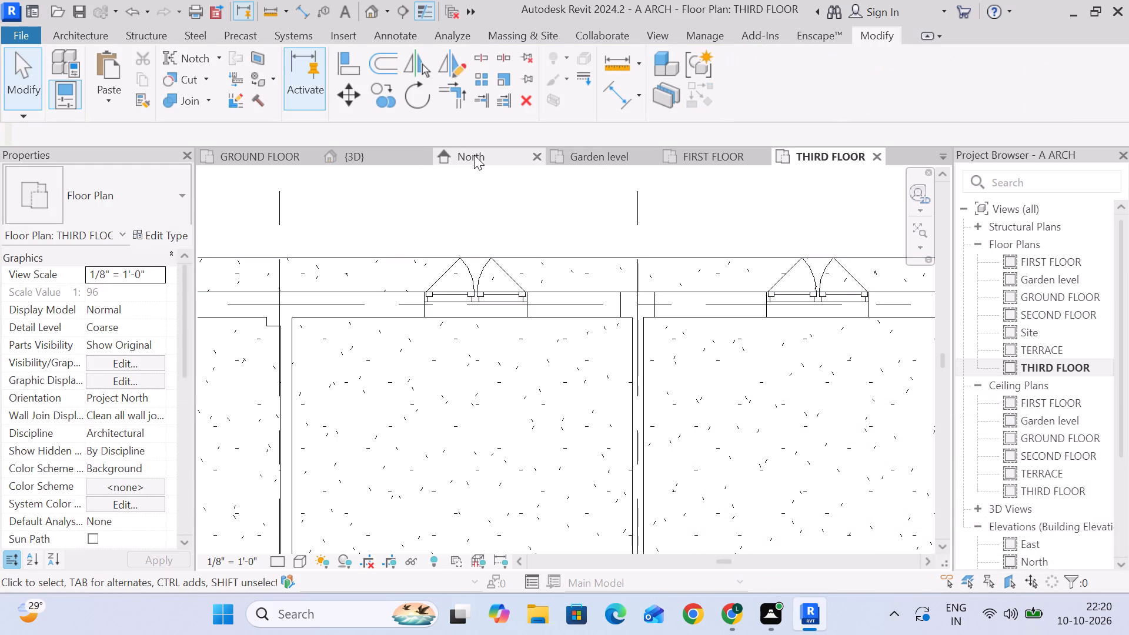
Examine the third-floor 9" wall and its column at grid 2 in 3D.
{"action": "left_click", "coordinate": [348, 158]}
{"action": "scroll", "coordinate": [509, 262], "scroll_direction": "down", "scroll_amount": 5}
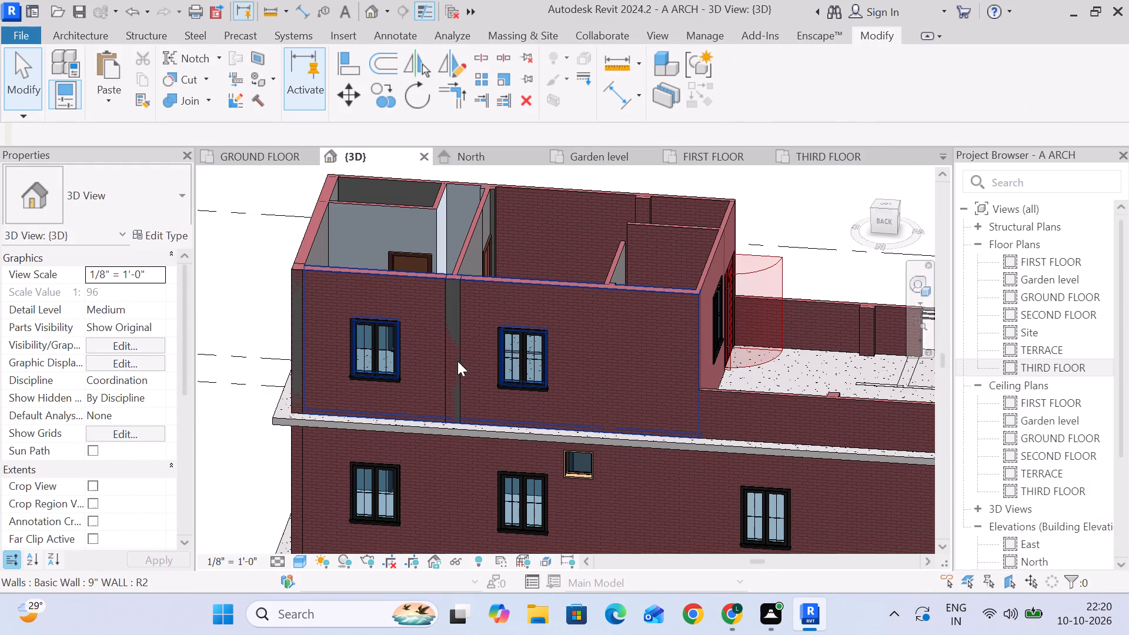
{"action": "left_click", "coordinate": [455, 285]}
{"action": "scroll", "coordinate": [455, 290], "scroll_direction": "up", "scroll_amount": 5}
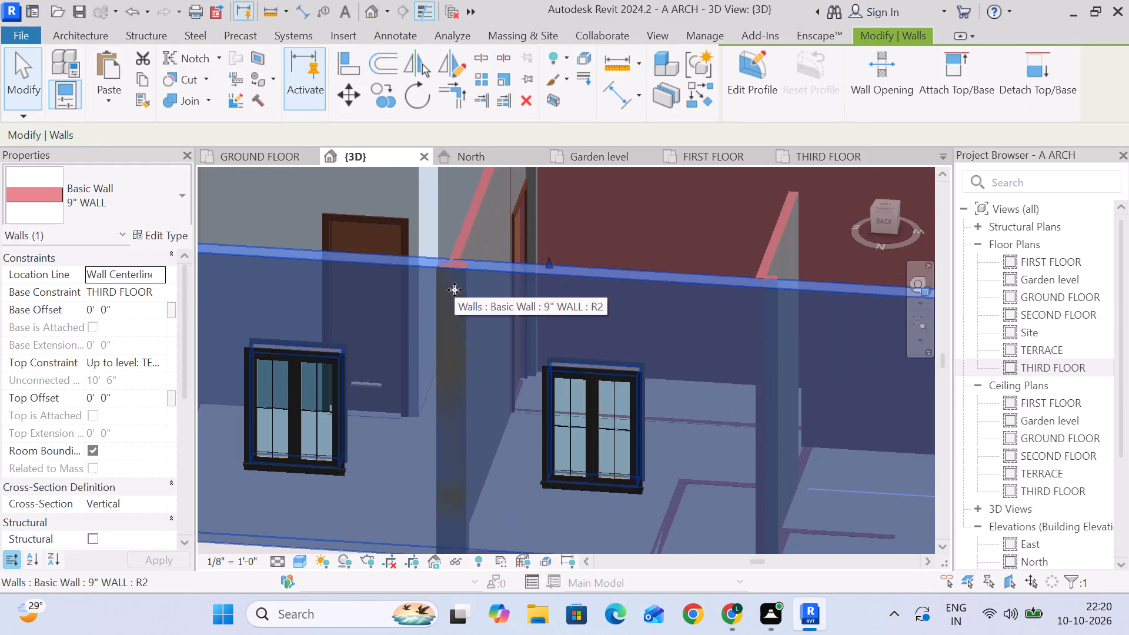
{"action": "key", "text": "Escape"}
{"action": "scroll", "coordinate": [475, 288], "scroll_direction": "up", "scroll_amount": 6}
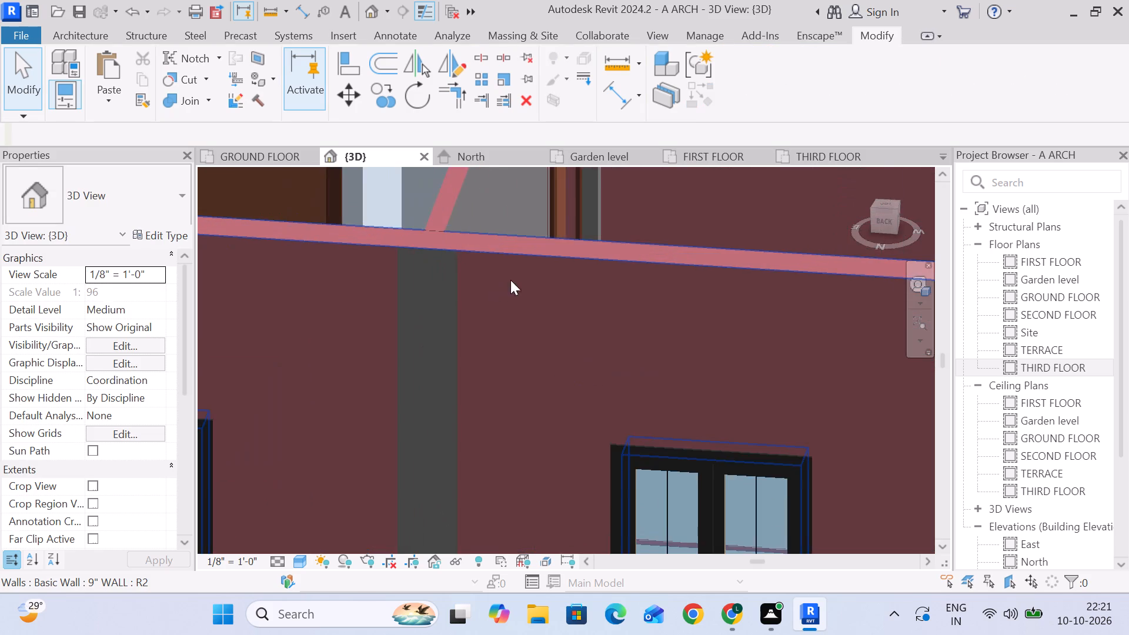
{"action": "left_click", "coordinate": [526, 275]}
{"action": "scroll", "coordinate": [526, 282], "scroll_direction": "down", "scroll_amount": 13}
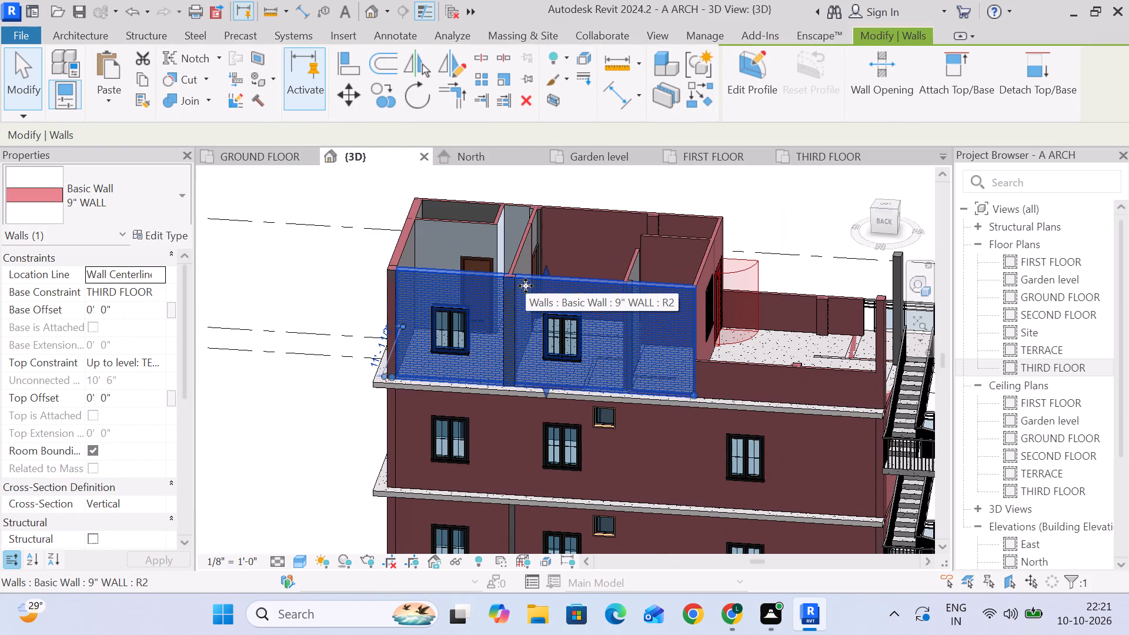
{"action": "key", "text": "Escape"}
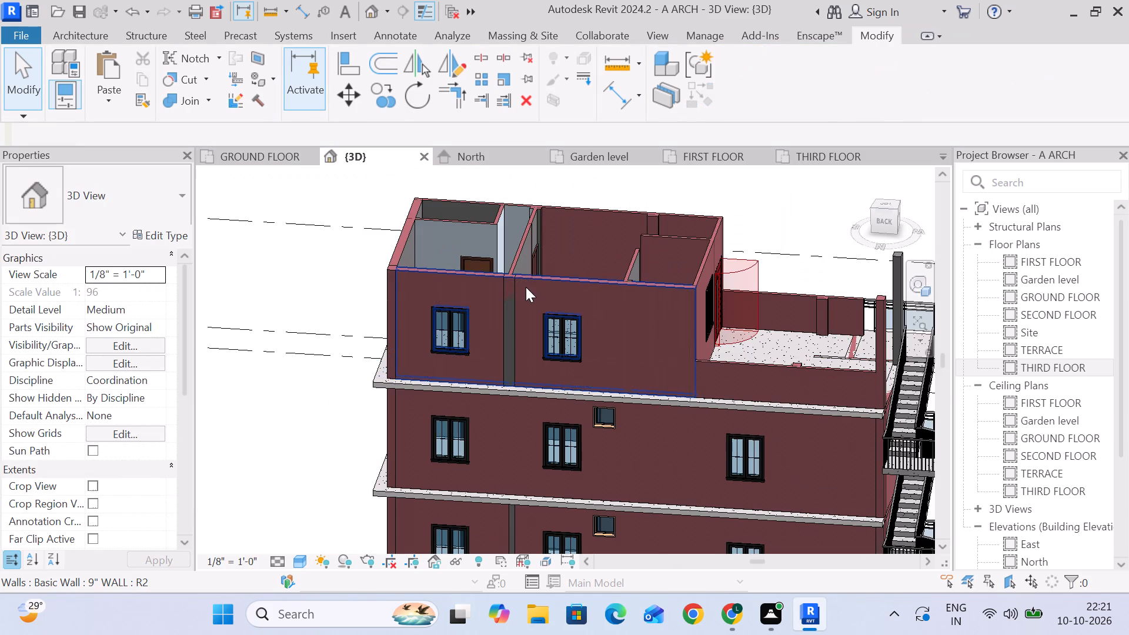
Review the whole building in 3D from the back, stair side and front, comparing the walls and columns on each floor.
{"action": "scroll", "coordinate": [526, 287], "scroll_direction": "down", "scroll_amount": 5}
{"action": "middle_click_drag", "start_coordinate": [616, 330], "coordinate": [563, 305]}
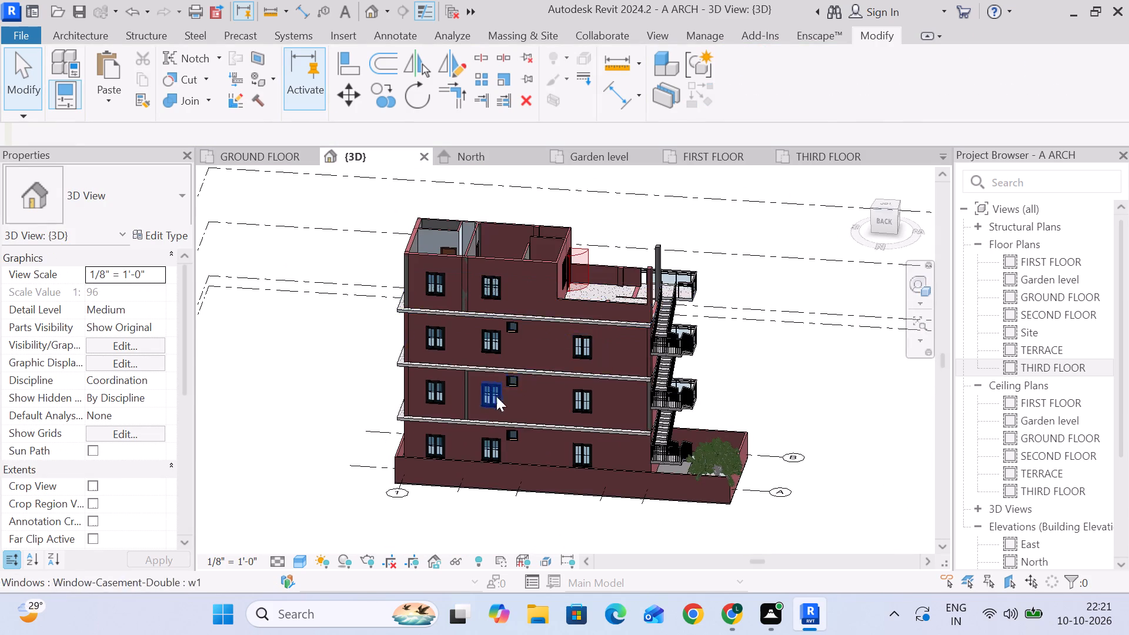
{"action": "scroll", "coordinate": [472, 397], "scroll_direction": "up", "scroll_amount": 5}
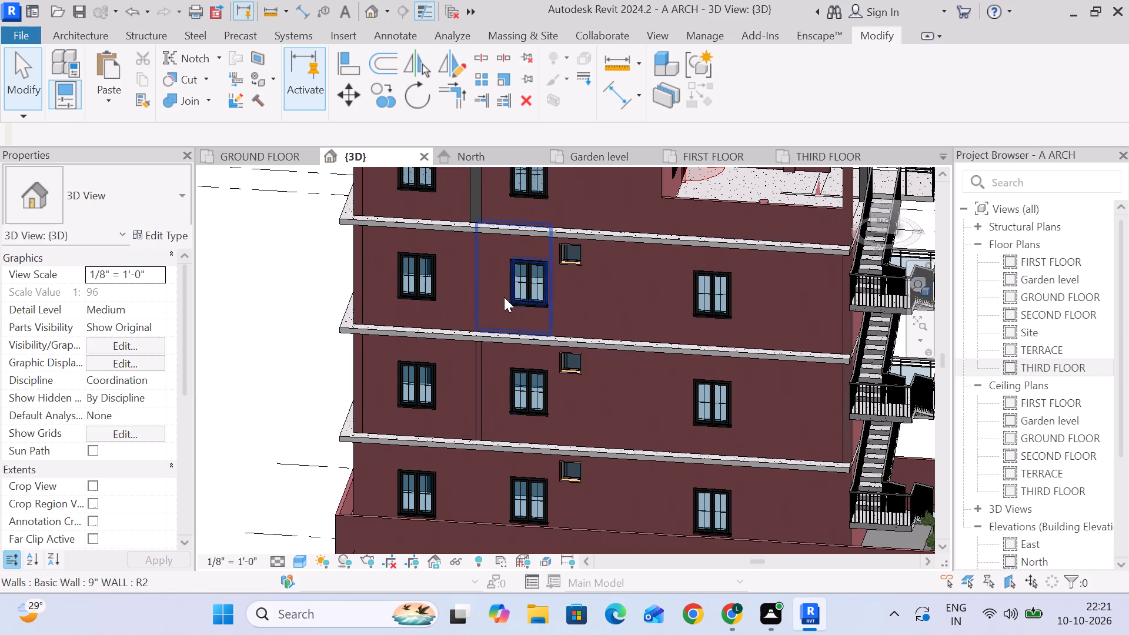
{"action": "scroll", "coordinate": [485, 298], "scroll_direction": "down", "scroll_amount": 6}
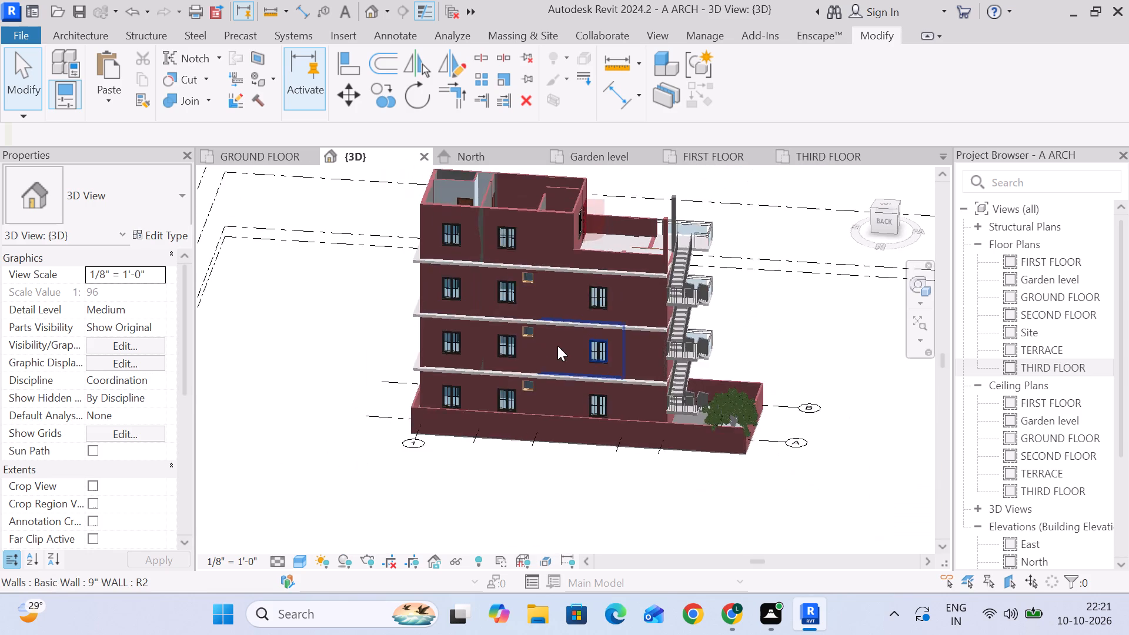
{"action": "scroll", "coordinate": [557, 346], "scroll_direction": "down", "scroll_amount": 3}
{"action": "scroll", "coordinate": [633, 348], "scroll_direction": "up", "scroll_amount": 5}
{"action": "middle_click_drag", "start_coordinate": [731, 339], "coordinate": [584, 355], "text": "shift"}
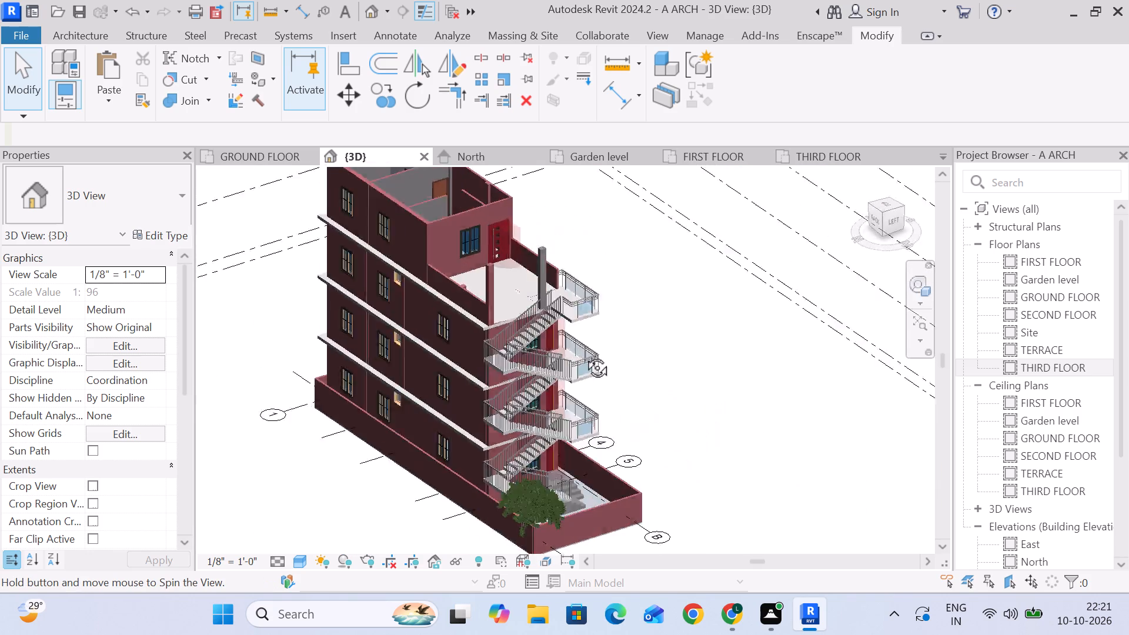
{"action": "middle_click_drag", "start_coordinate": [584, 355], "coordinate": [436, 340], "text": "shift"}
{"action": "scroll", "coordinate": [509, 357], "scroll_direction": "up", "scroll_amount": 3}
{"action": "middle_click_drag", "start_coordinate": [527, 364], "coordinate": [791, 387]}
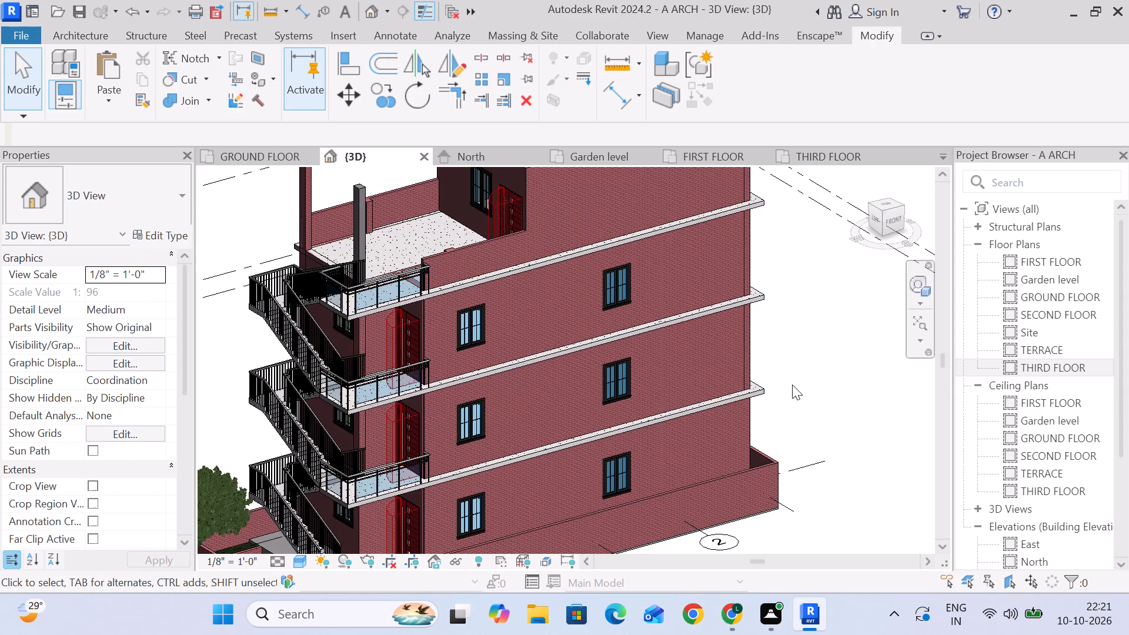
Review the whole building in 3D from the front and stair side, comparing the exterior walls and slab edges.
{"action": "scroll", "coordinate": [792, 385], "scroll_direction": "down", "scroll_amount": 3}
{"action": "middle_click_drag", "start_coordinate": [792, 385], "coordinate": [741, 298]}
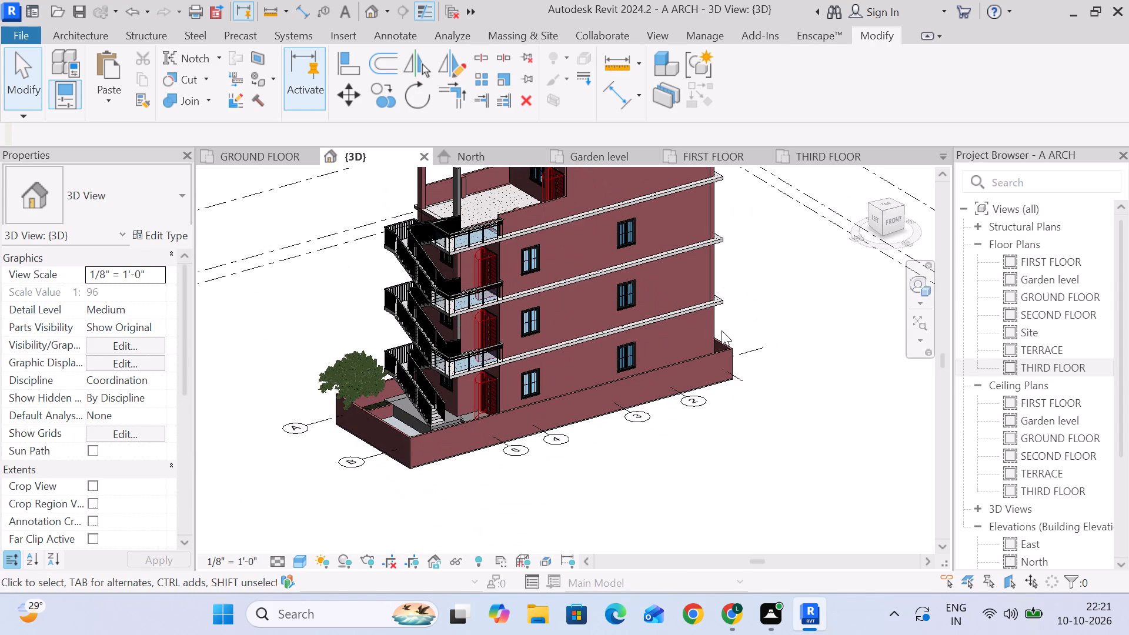
{"action": "scroll", "coordinate": [722, 330], "scroll_direction": "down", "scroll_amount": 4}
{"action": "middle_click_drag", "start_coordinate": [722, 333], "coordinate": [682, 330]}
{"action": "scroll", "coordinate": [720, 336], "scroll_direction": "up", "scroll_amount": 1}
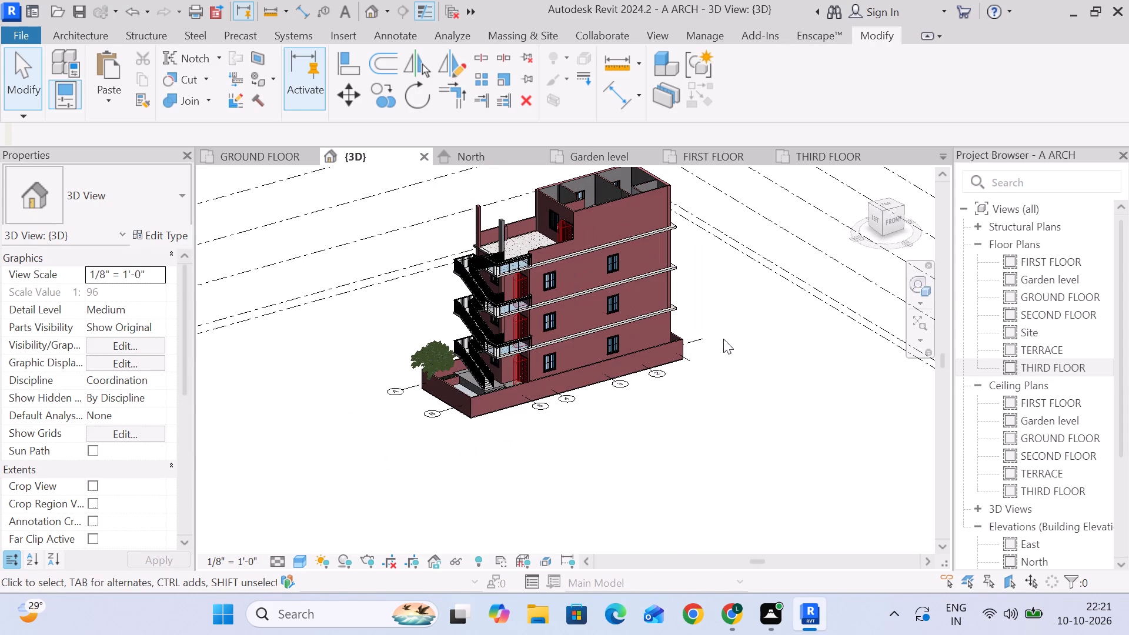
{"action": "middle_click_drag", "start_coordinate": [726, 339], "coordinate": [825, 312], "text": "shift"}
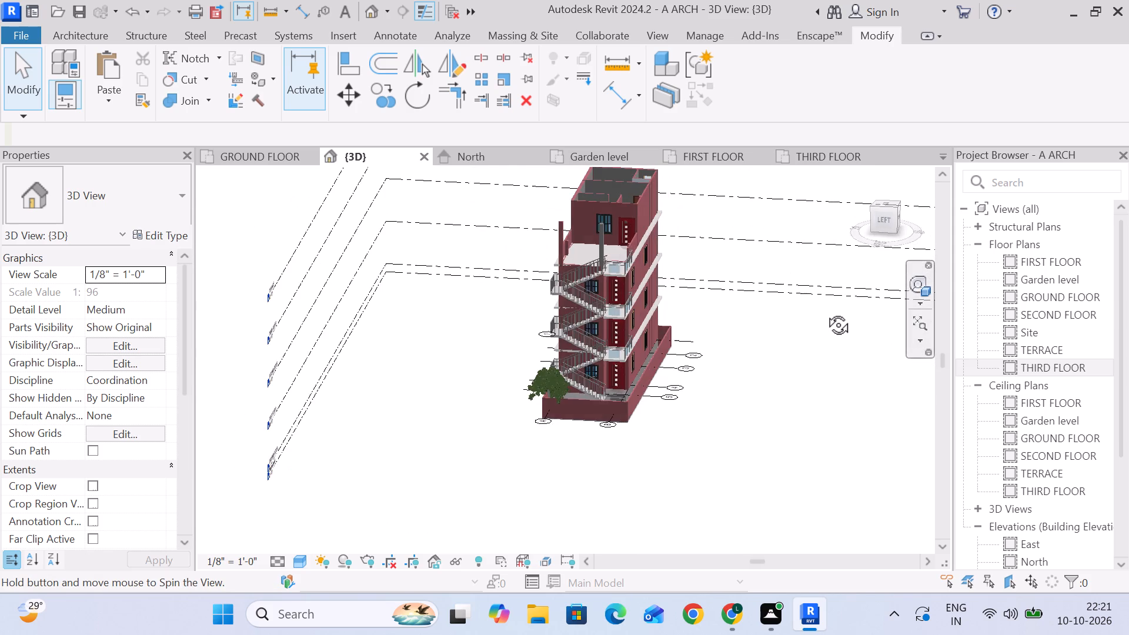
{"action": "middle_click_drag", "start_coordinate": [825, 312], "coordinate": [777, 321], "text": "shift"}
{"action": "scroll", "coordinate": [681, 320], "scroll_direction": "up", "scroll_amount": 4}
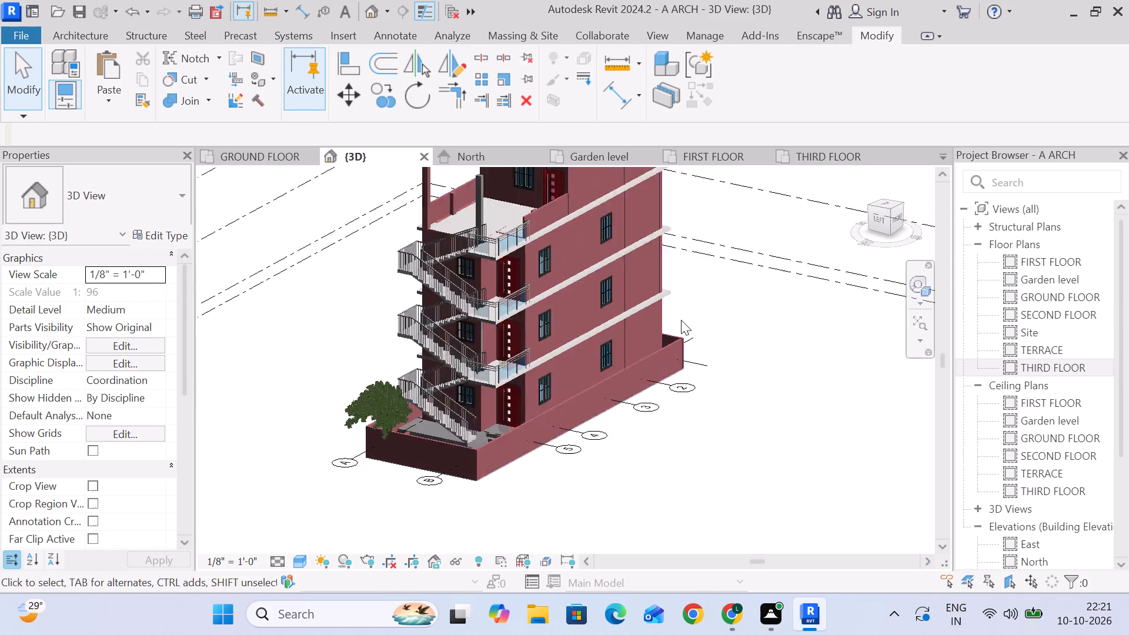
{"action": "scroll", "coordinate": [681, 320], "scroll_direction": "up", "scroll_amount": 1}
{"action": "middle_click_drag", "start_coordinate": [734, 308], "coordinate": [777, 300]}
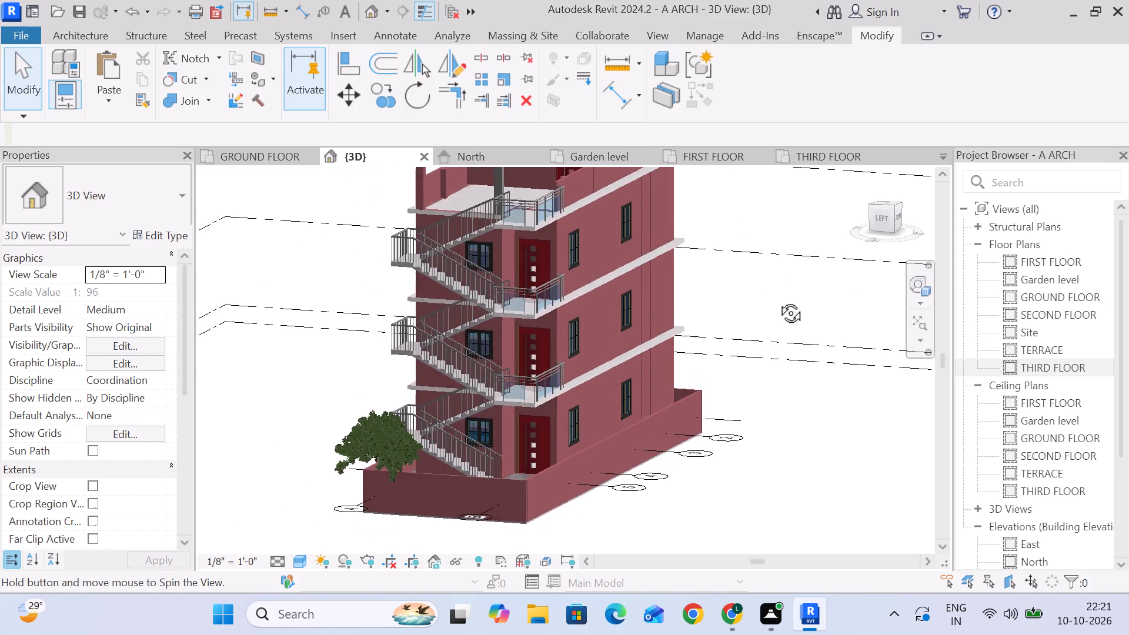
{"action": "middle_click_drag", "start_coordinate": [777, 300], "coordinate": [772, 298]}
{"action": "scroll", "coordinate": [771, 300], "scroll_direction": "down", "scroll_amount": 3}
{"action": "middle_click_drag", "start_coordinate": [767, 313], "coordinate": [731, 312]}
{"action": "scroll", "coordinate": [734, 312], "scroll_direction": "up", "scroll_amount": 1}
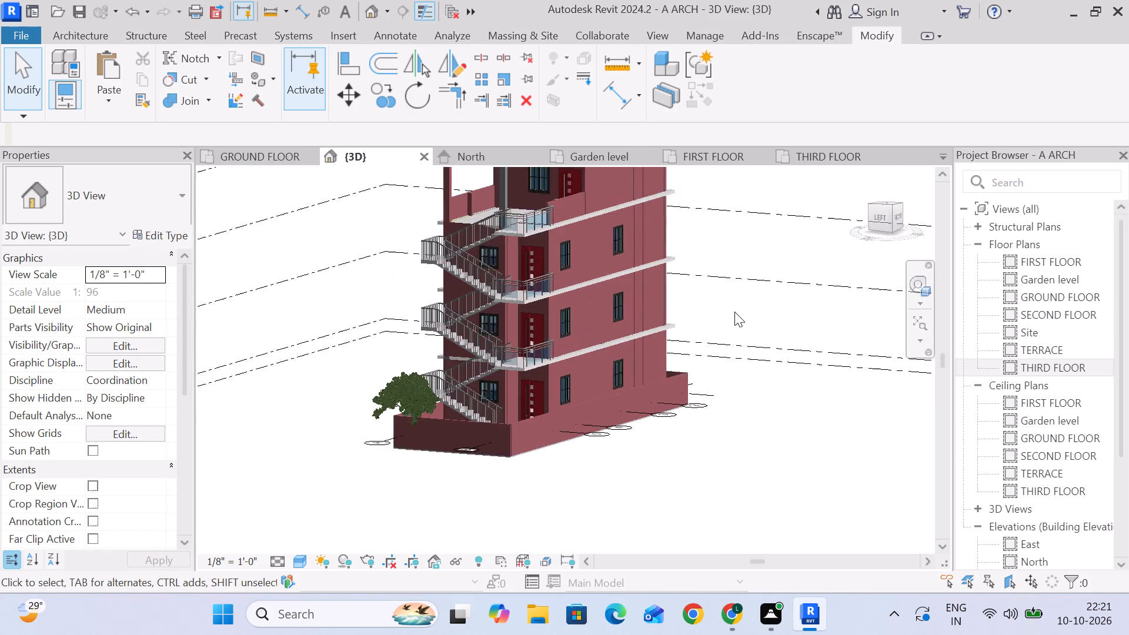
{"action": "scroll", "coordinate": [734, 312], "scroll_direction": "up", "scroll_amount": 1}
{"action": "middle_click_drag", "start_coordinate": [740, 307], "coordinate": [707, 323]}
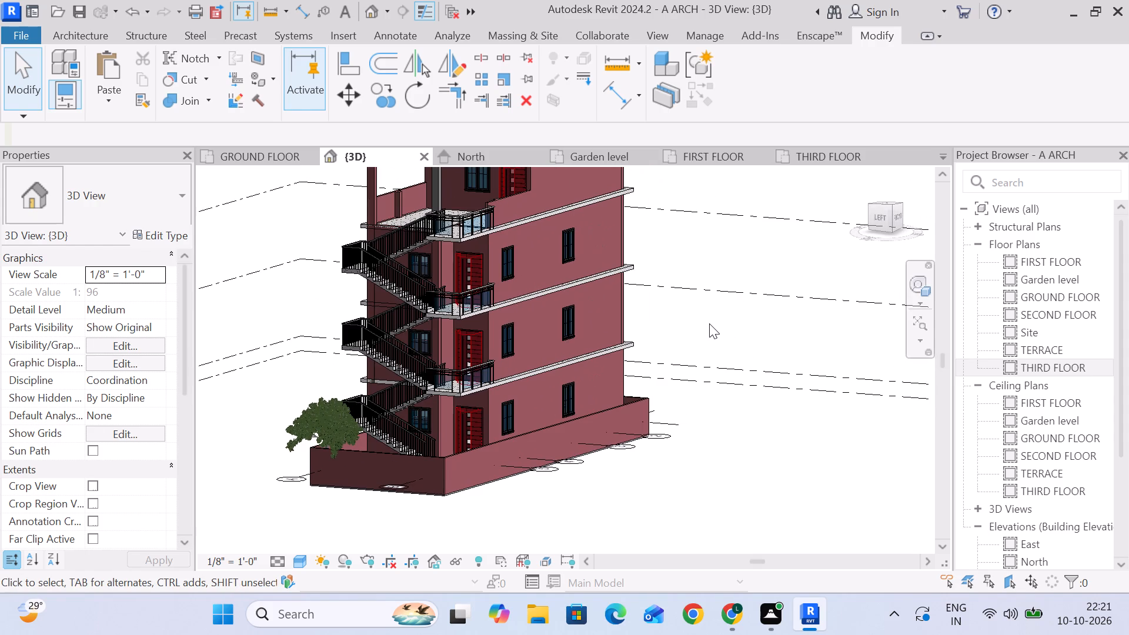
{"action": "scroll", "coordinate": [465, 341], "scroll_direction": "up", "scroll_amount": 5}
Examine the external stairs and glass balcony railings floor by floor in 3D, up to the open third floor.
{"action": "scroll", "coordinate": [607, 331], "scroll_direction": "down", "scroll_amount": 2}
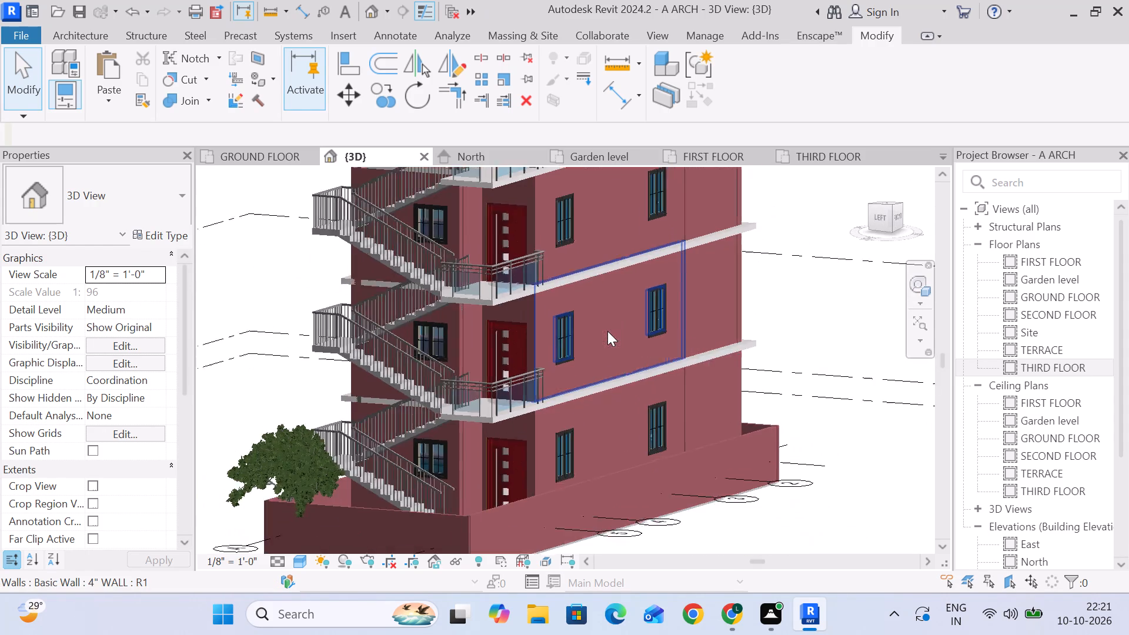
{"action": "scroll", "coordinate": [607, 331], "scroll_direction": "down", "scroll_amount": 1}
{"action": "middle_click_drag", "start_coordinate": [607, 330], "coordinate": [612, 360]}
{"action": "middle_click_drag", "start_coordinate": [609, 292], "coordinate": [609, 345]}
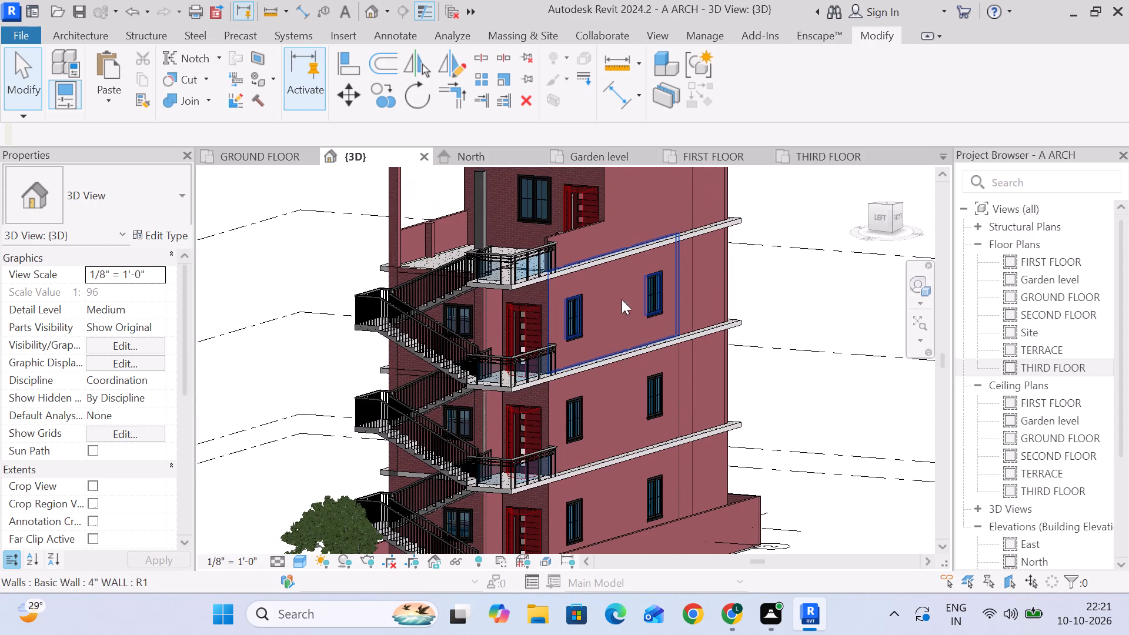
{"action": "middle_click_drag", "start_coordinate": [618, 279], "coordinate": [617, 353]}
{"action": "scroll", "coordinate": [462, 340], "scroll_direction": "up", "scroll_amount": 5}
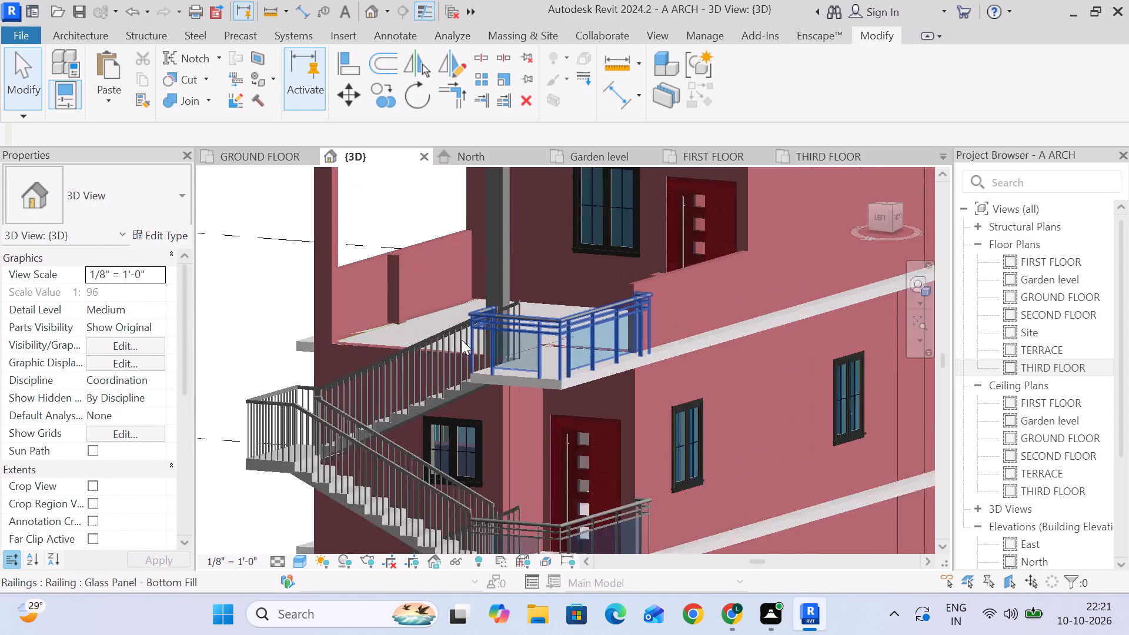
{"action": "scroll", "coordinate": [462, 340], "scroll_direction": "up", "scroll_amount": 2}
{"action": "scroll", "coordinate": [609, 385], "scroll_direction": "down", "scroll_amount": 3}
{"action": "middle_click_drag", "start_coordinate": [607, 385], "coordinate": [600, 382]}
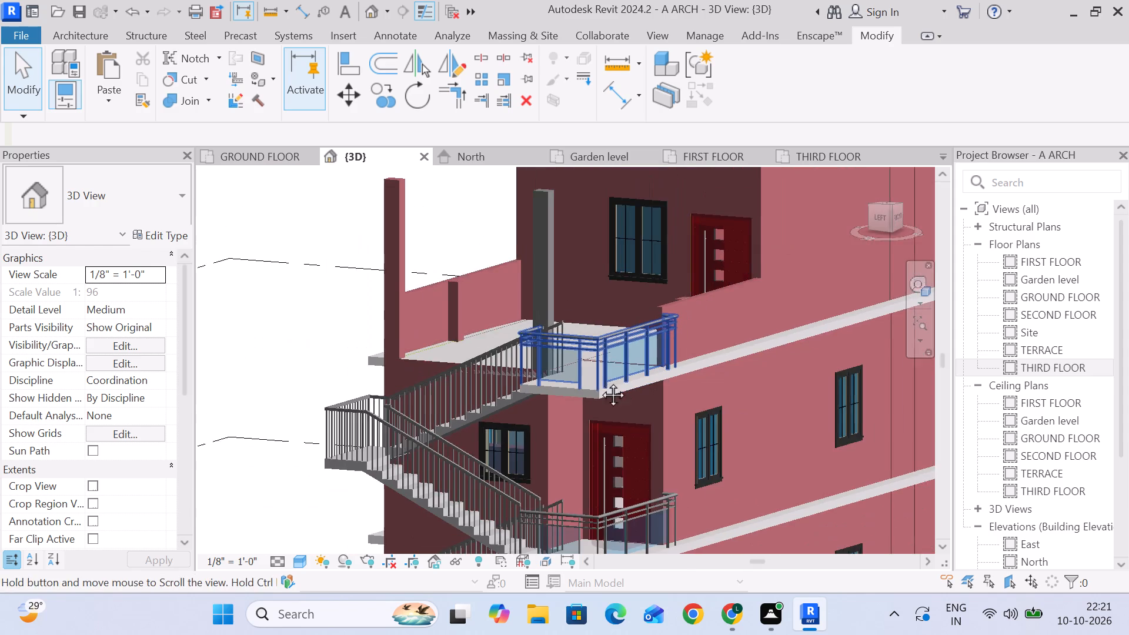
{"action": "middle_click_drag", "start_coordinate": [600, 382], "coordinate": [533, 337]}
{"action": "scroll", "coordinate": [530, 336], "scroll_direction": "down", "scroll_amount": 4}
{"action": "middle_click_drag", "start_coordinate": [581, 431], "coordinate": [595, 306]}
{"action": "scroll", "coordinate": [560, 375], "scroll_direction": "up", "scroll_amount": 5}
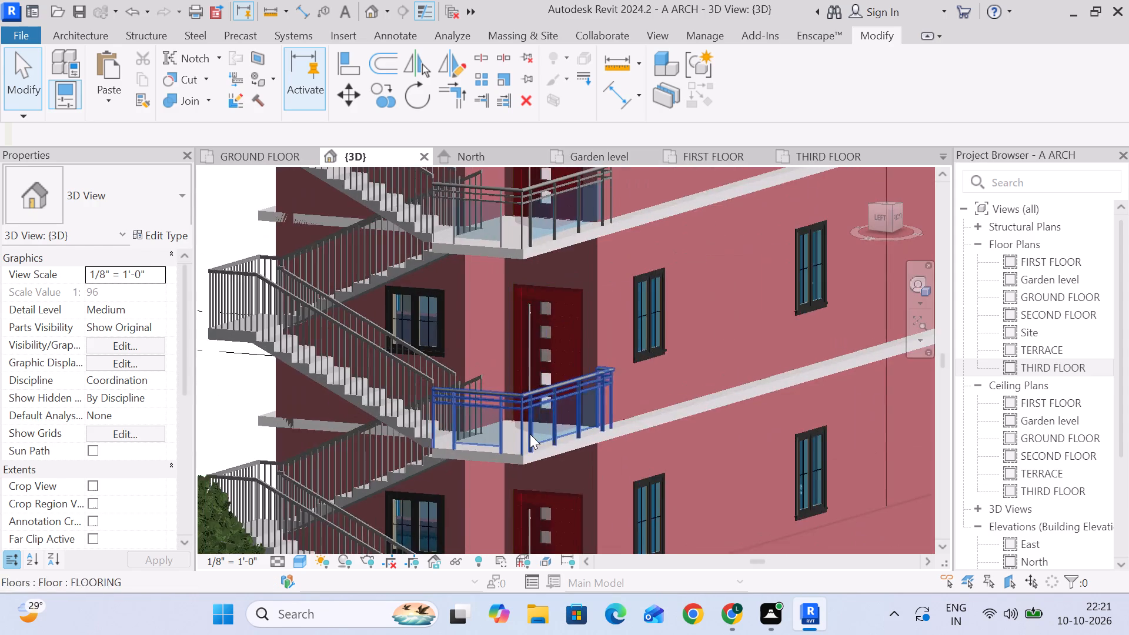
{"action": "scroll", "coordinate": [530, 434], "scroll_direction": "up", "scroll_amount": 6}
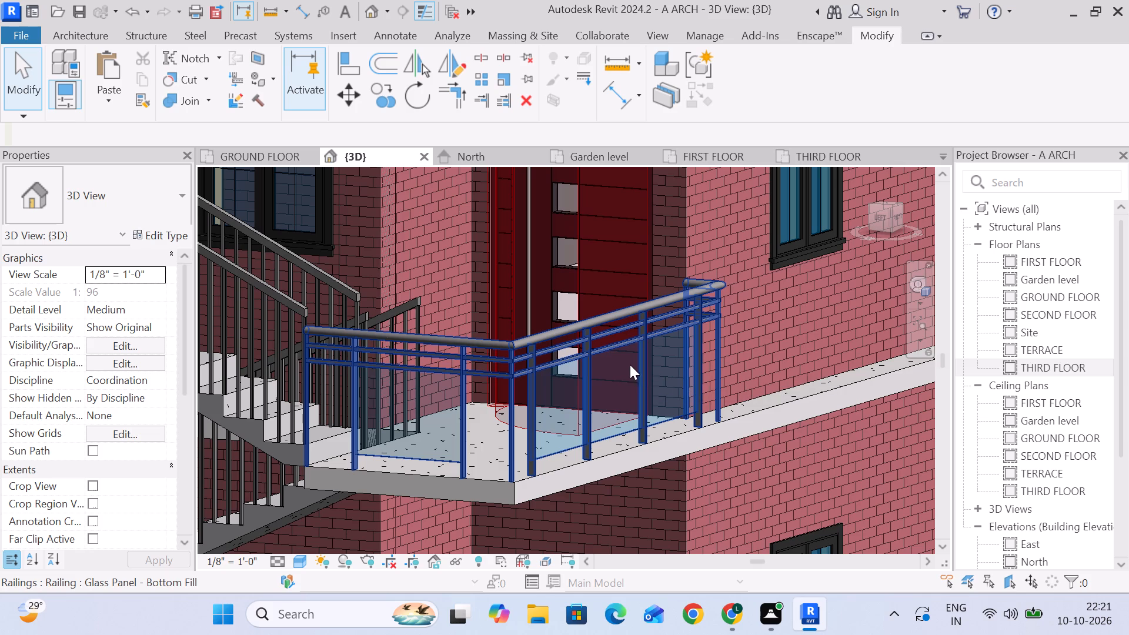
{"action": "scroll", "coordinate": [664, 330], "scroll_direction": "down", "scroll_amount": 9}
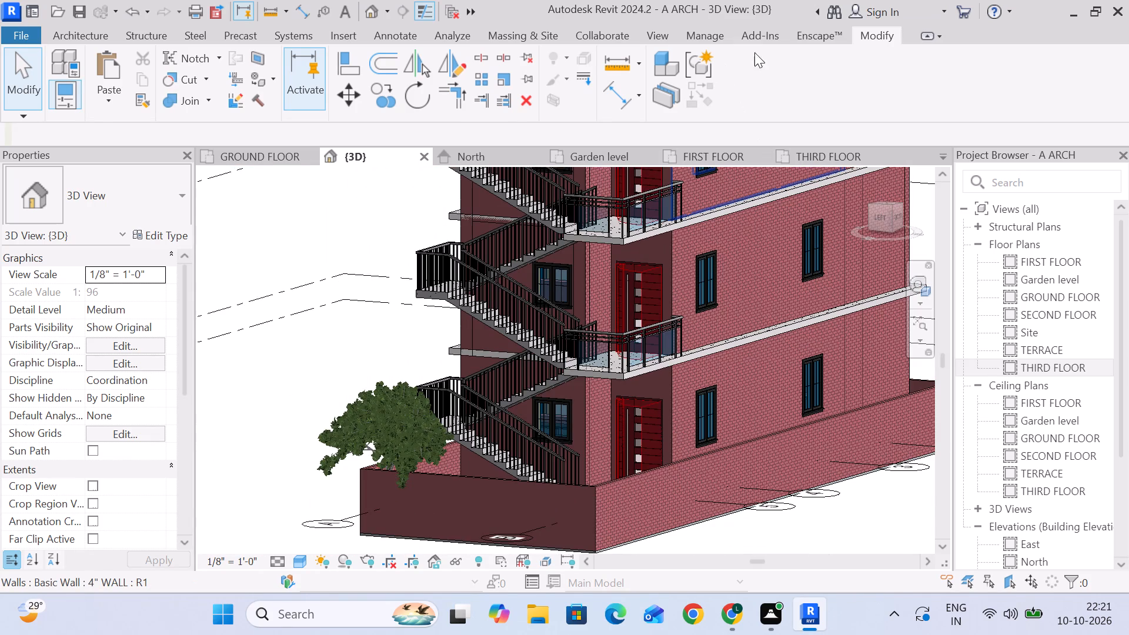
Launch the bim.com design app add-in, leaving it to update, and return to the Revit model.
{"action": "left_click", "coordinate": [769, 36]}
{"action": "left_click", "coordinate": [453, 82]}
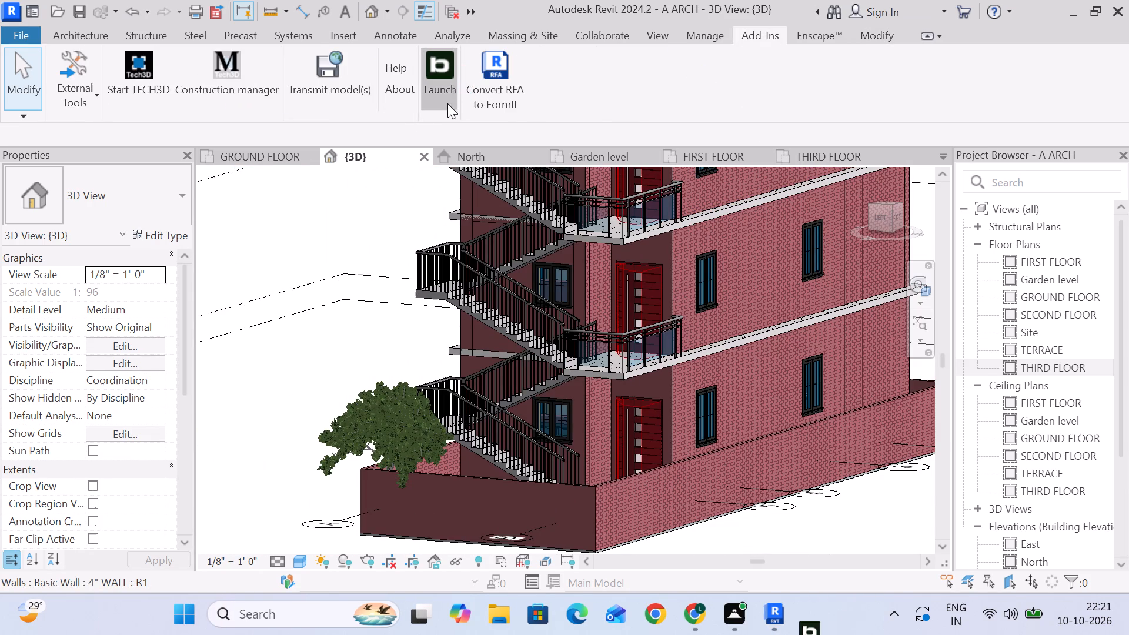
{"action": "left_click", "coordinate": [442, 66]}
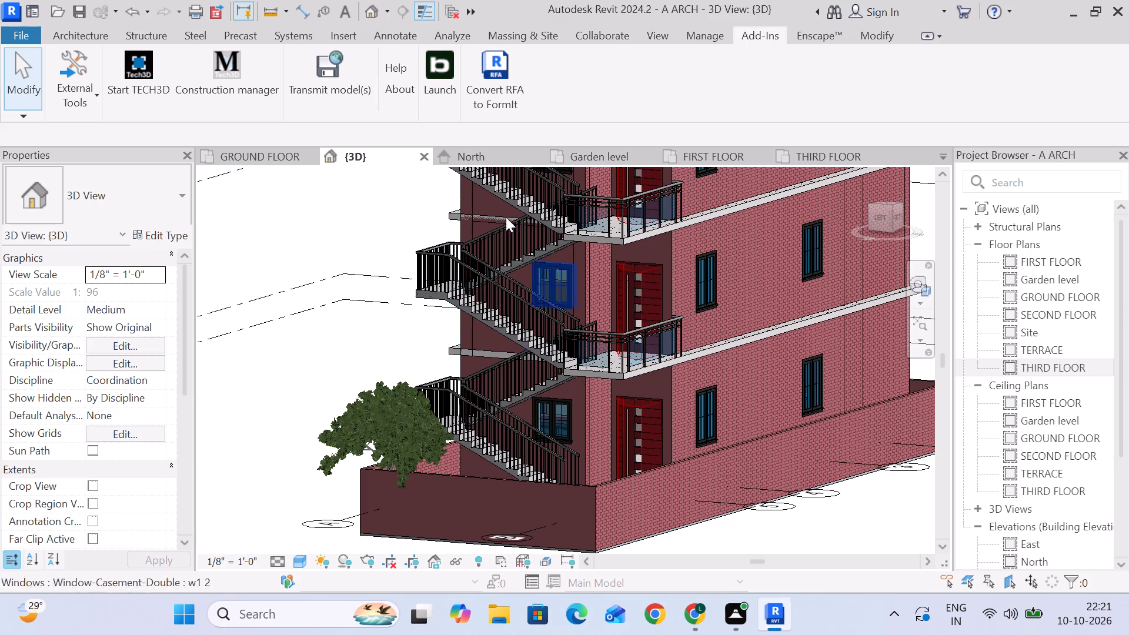
{"action": "double_click", "coordinate": [445, 81]}
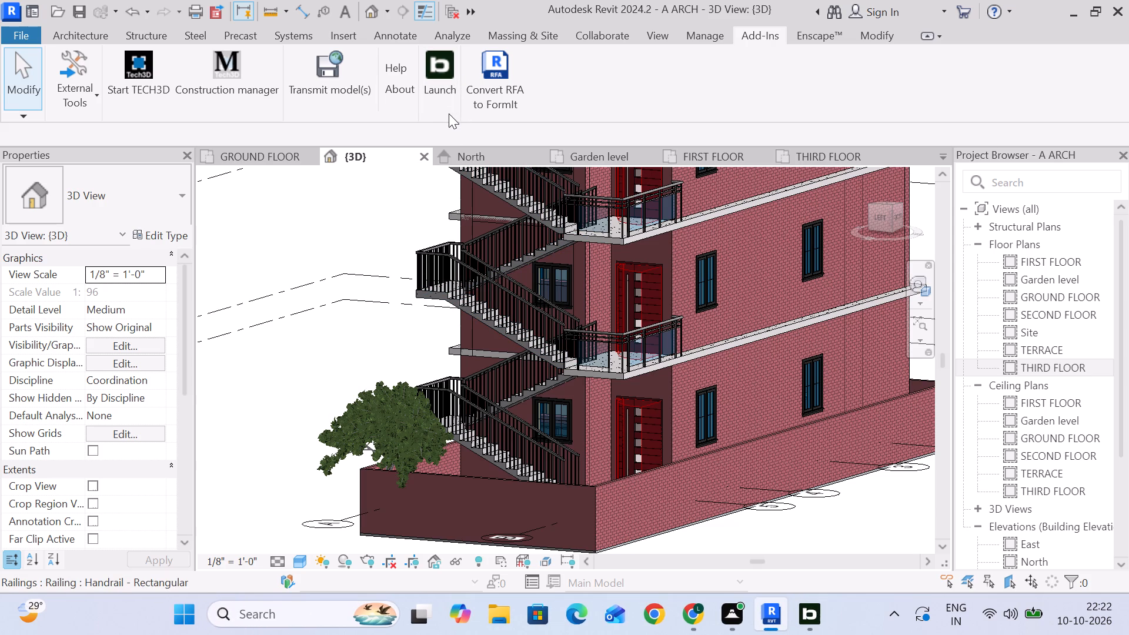
{"action": "left_click", "coordinate": [587, 342]}
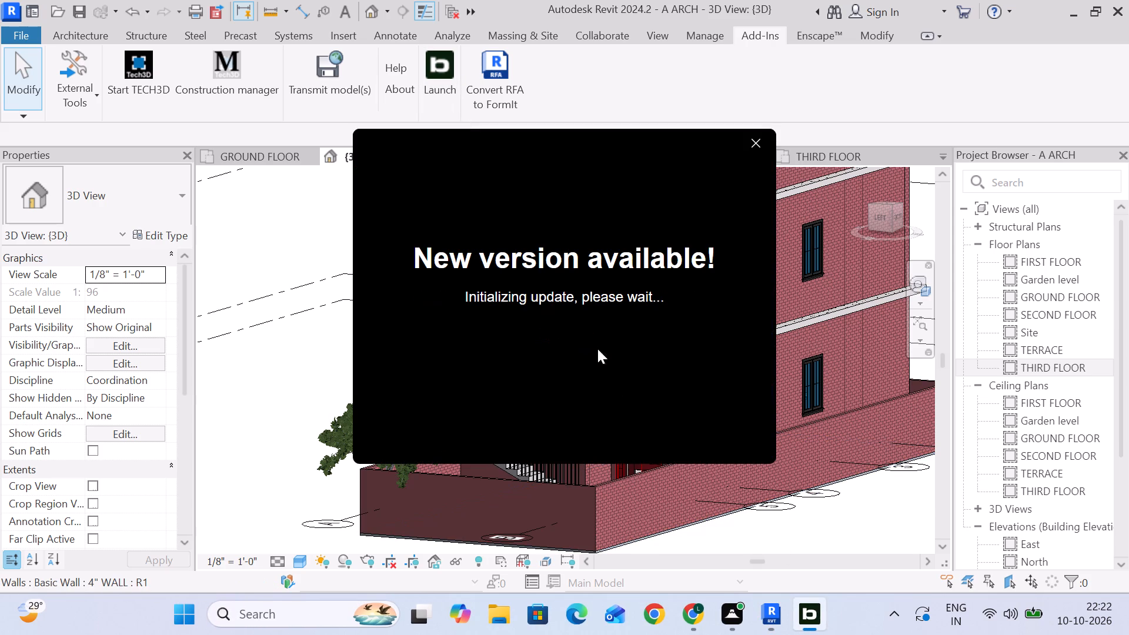
{"action": "left_click", "coordinate": [574, 111]}
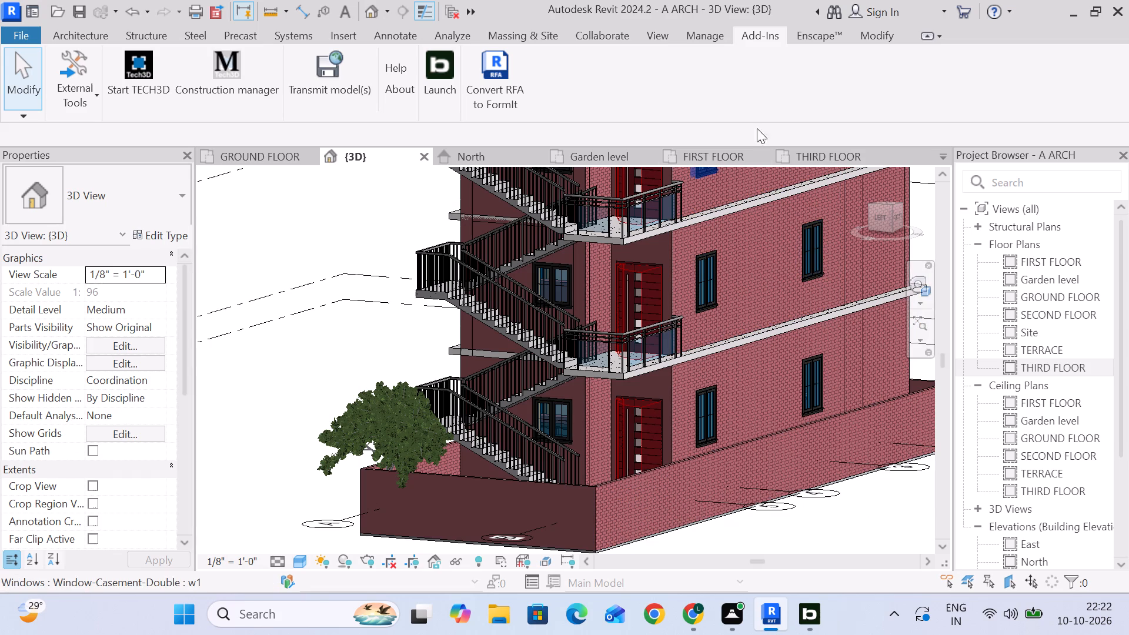
Start a new architectural floor in the THIRD FLOOR plan and set its boundary to be drawn with straight lines.
{"action": "left_click", "coordinate": [820, 156]}
{"action": "scroll", "coordinate": [536, 349], "scroll_direction": "down", "scroll_amount": 10}
{"action": "middle_click_drag", "start_coordinate": [556, 369], "coordinate": [643, 268]}
{"action": "scroll", "coordinate": [643, 268], "scroll_direction": "down", "scroll_amount": 1}
{"action": "scroll", "coordinate": [427, 297], "scroll_direction": "up", "scroll_amount": 3}
{"action": "middle_click_drag", "start_coordinate": [442, 289], "coordinate": [432, 287]}
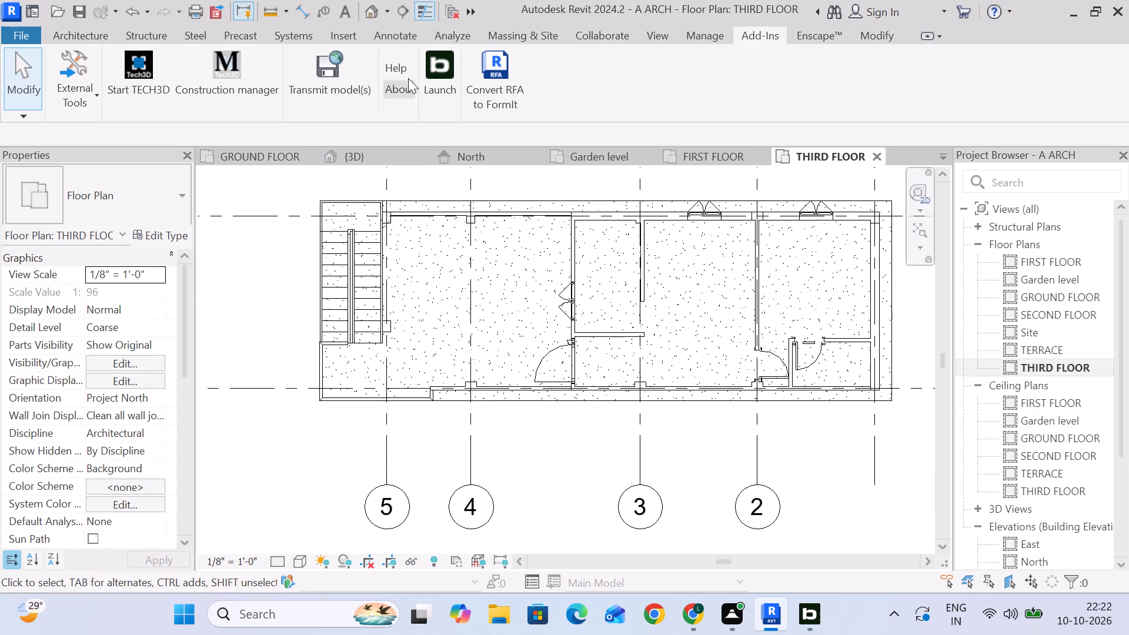
{"action": "left_click", "coordinate": [96, 34]}
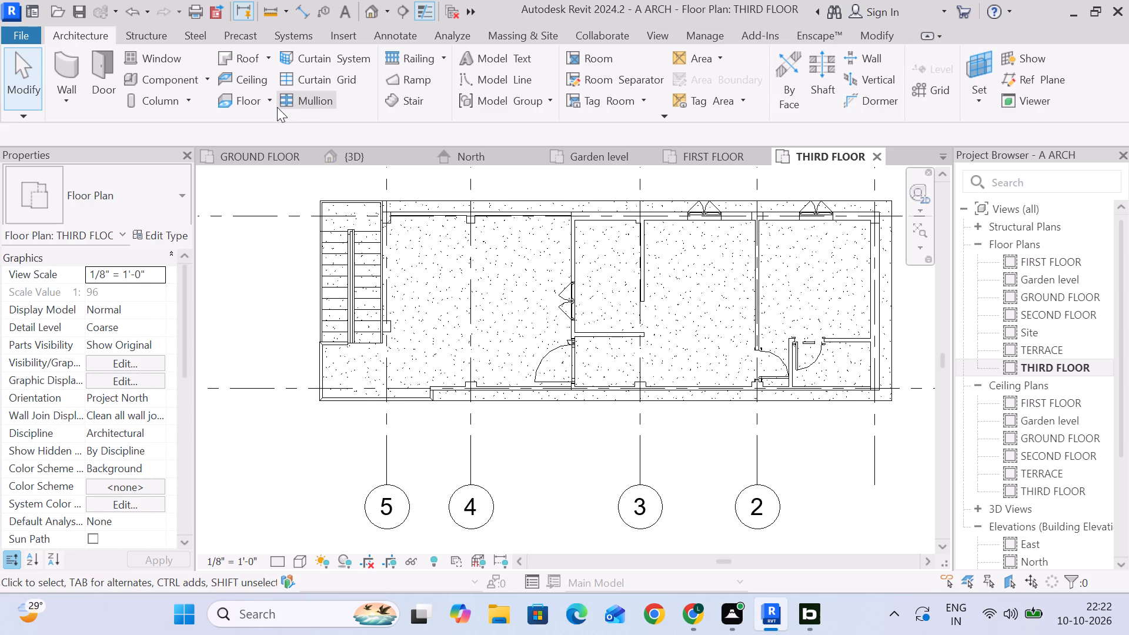
{"action": "left_click", "coordinate": [272, 105]}
{"action": "left_click", "coordinate": [276, 131]}
{"action": "middle_click_drag", "start_coordinate": [427, 317], "coordinate": [412, 309]}
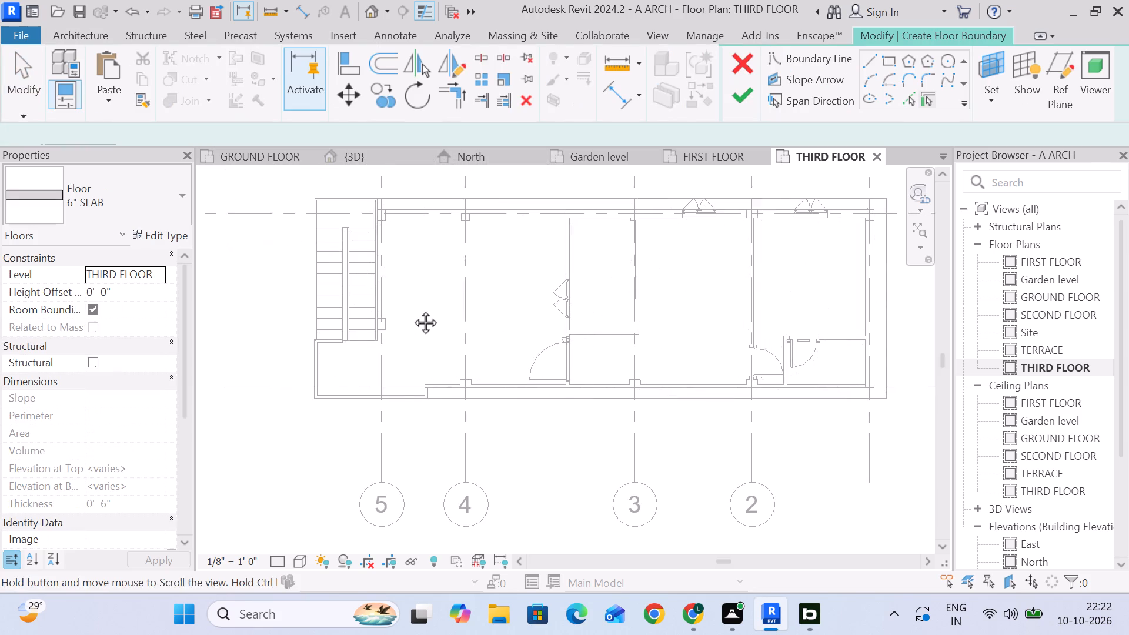
{"action": "middle_click_drag", "start_coordinate": [412, 309], "coordinate": [399, 302]}
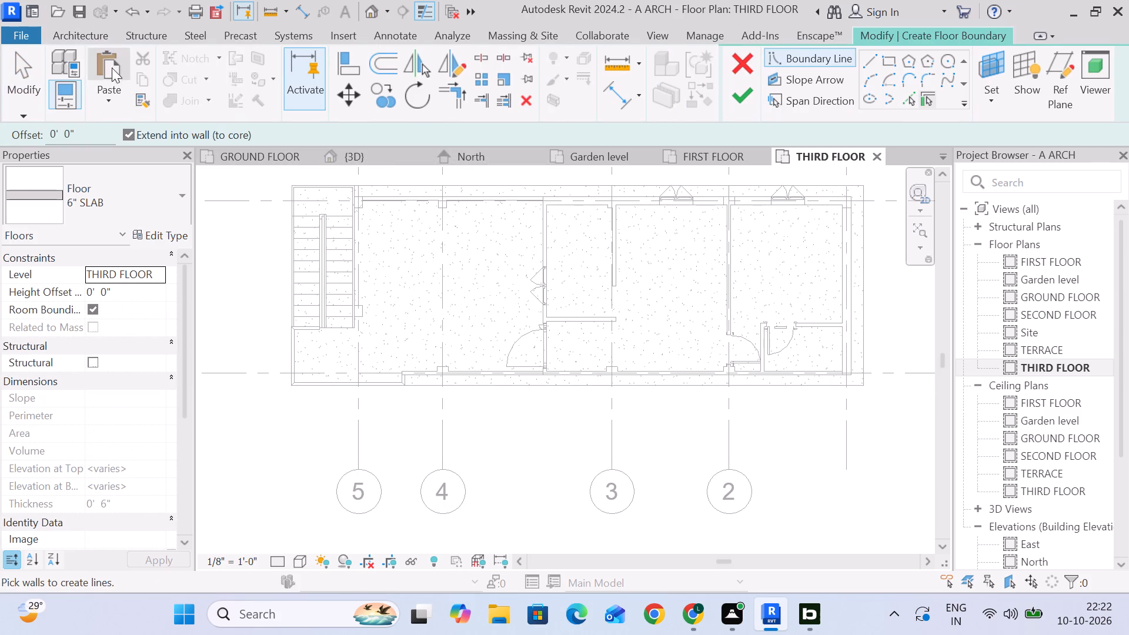
{"action": "scroll", "coordinate": [368, 369], "scroll_direction": "up", "scroll_amount": 4}
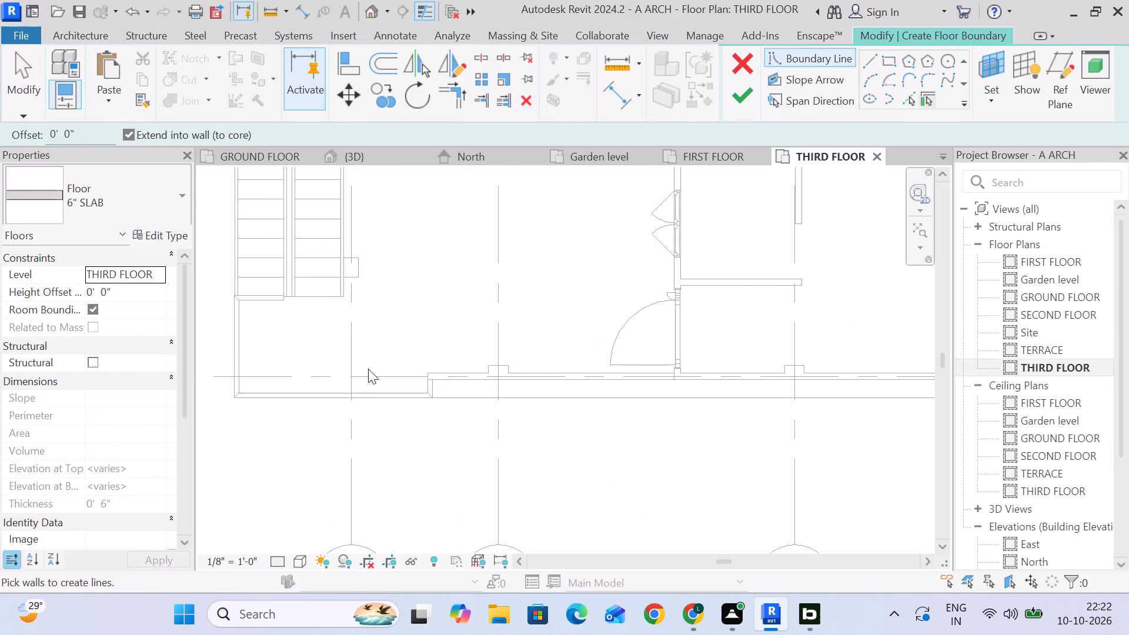
{"action": "middle_click_drag", "start_coordinate": [525, 314], "coordinate": [469, 305]}
{"action": "scroll", "coordinate": [469, 305], "scroll_direction": "up", "scroll_amount": 1}
{"action": "scroll", "coordinate": [469, 303], "scroll_direction": "down", "scroll_amount": 4}
{"action": "middle_click_drag", "start_coordinate": [469, 305], "coordinate": [480, 360]}
{"action": "scroll", "coordinate": [482, 358], "scroll_direction": "down", "scroll_amount": 2}
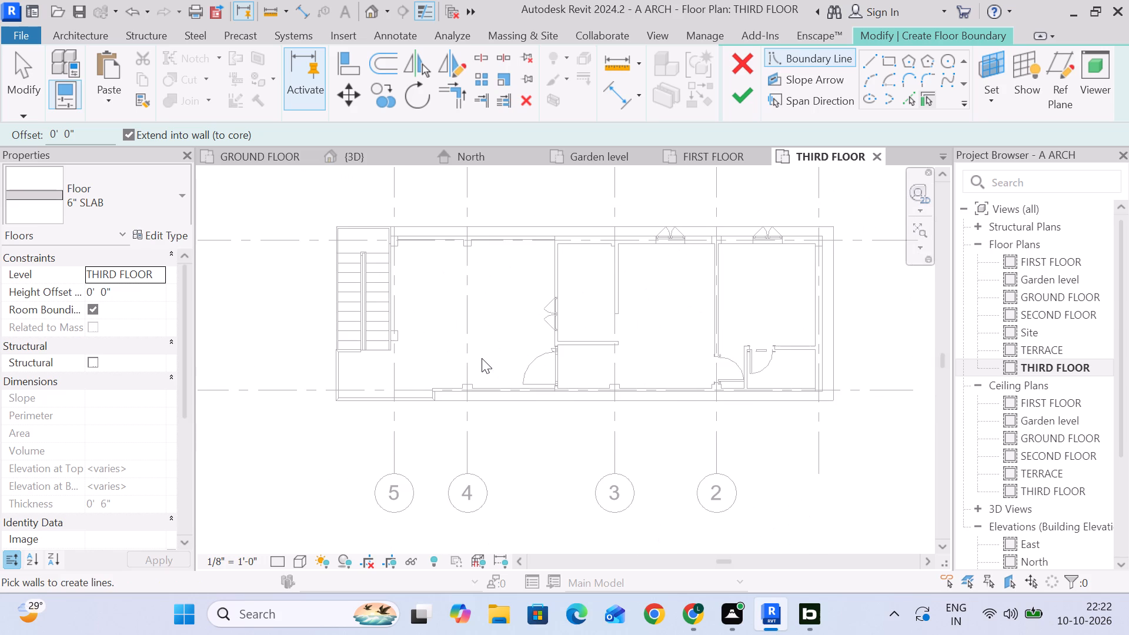
{"action": "left_click", "coordinate": [75, 36]}
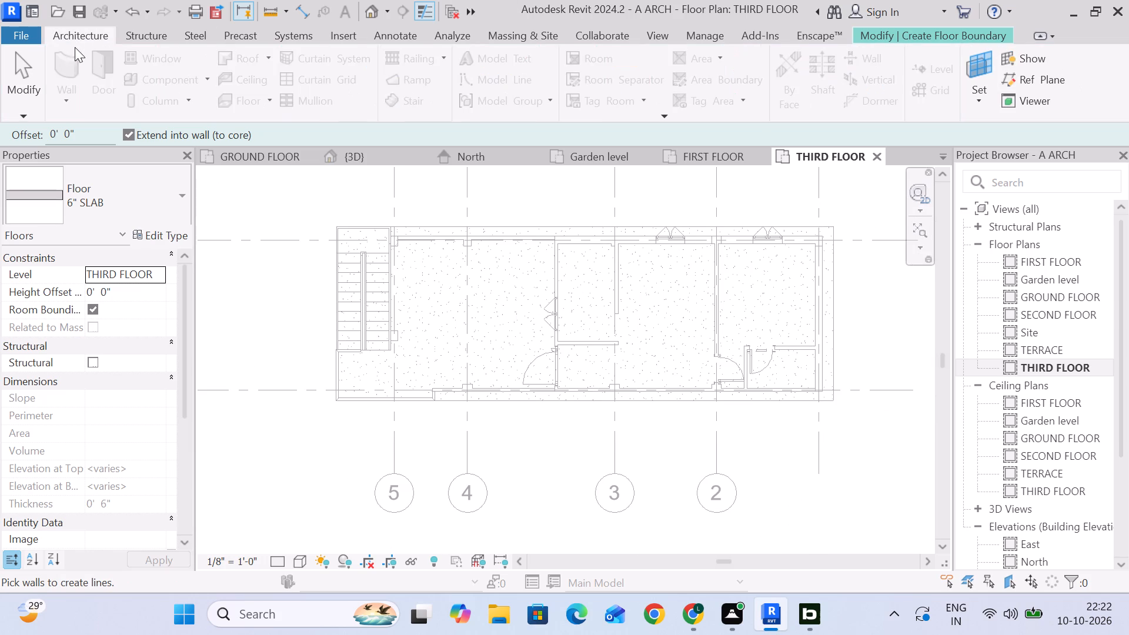
{"action": "left_click", "coordinate": [930, 39]}
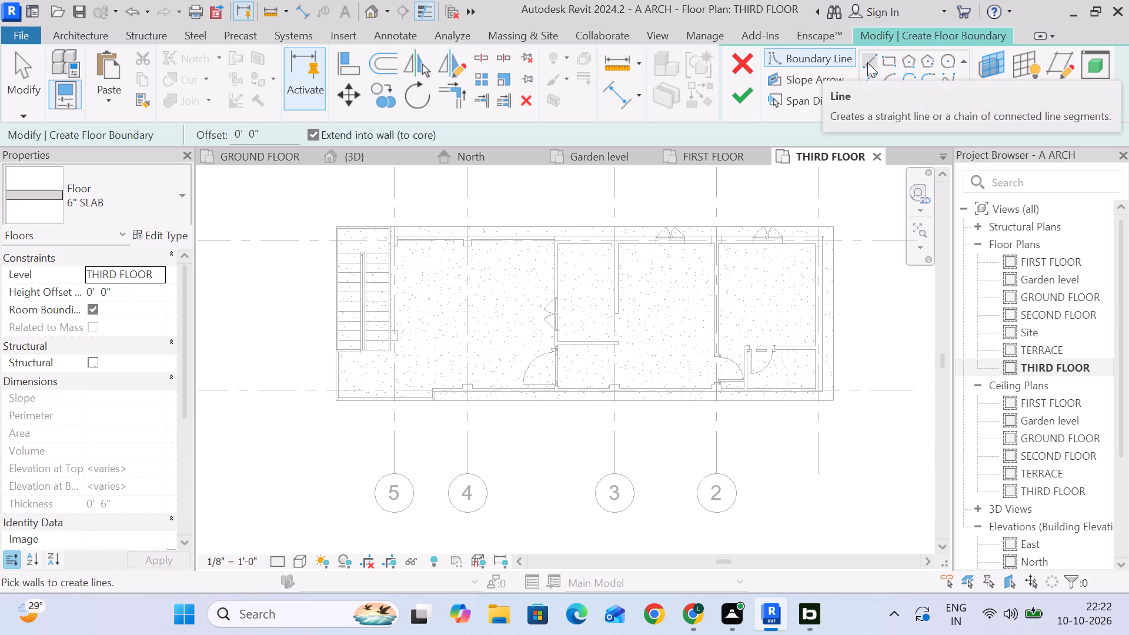
{"action": "left_click", "coordinate": [867, 62]}
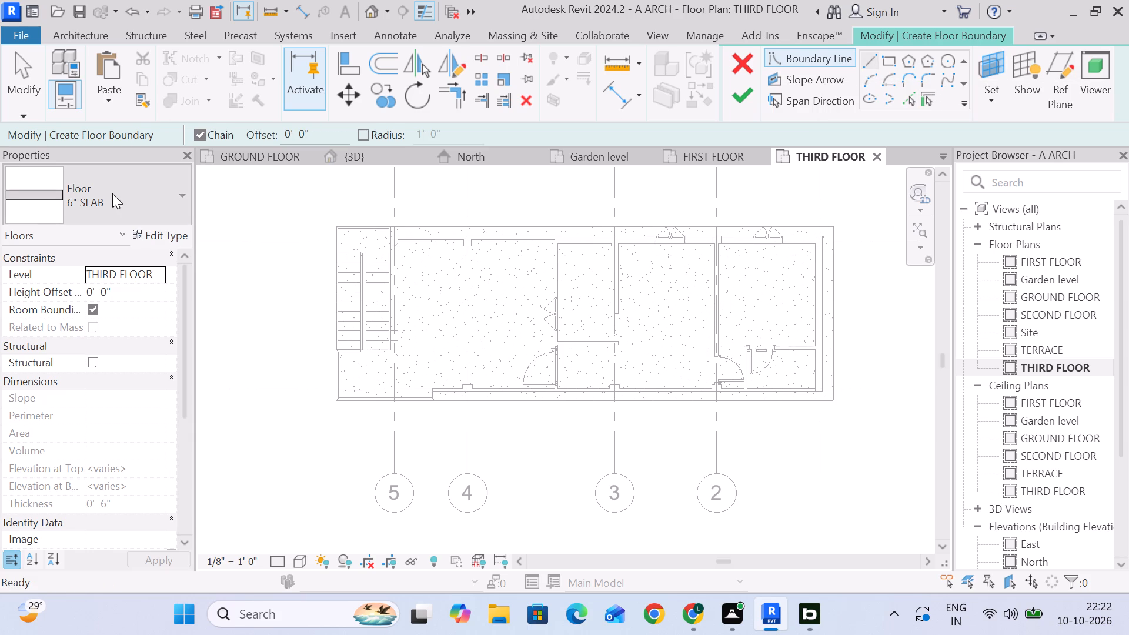
Set the new floor's type to FLOORING, checking its type properties and layer assembly without changing them.
{"action": "left_click", "coordinate": [112, 193]}
{"action": "scroll", "coordinate": [141, 285], "scroll_direction": "up", "scroll_amount": 5}
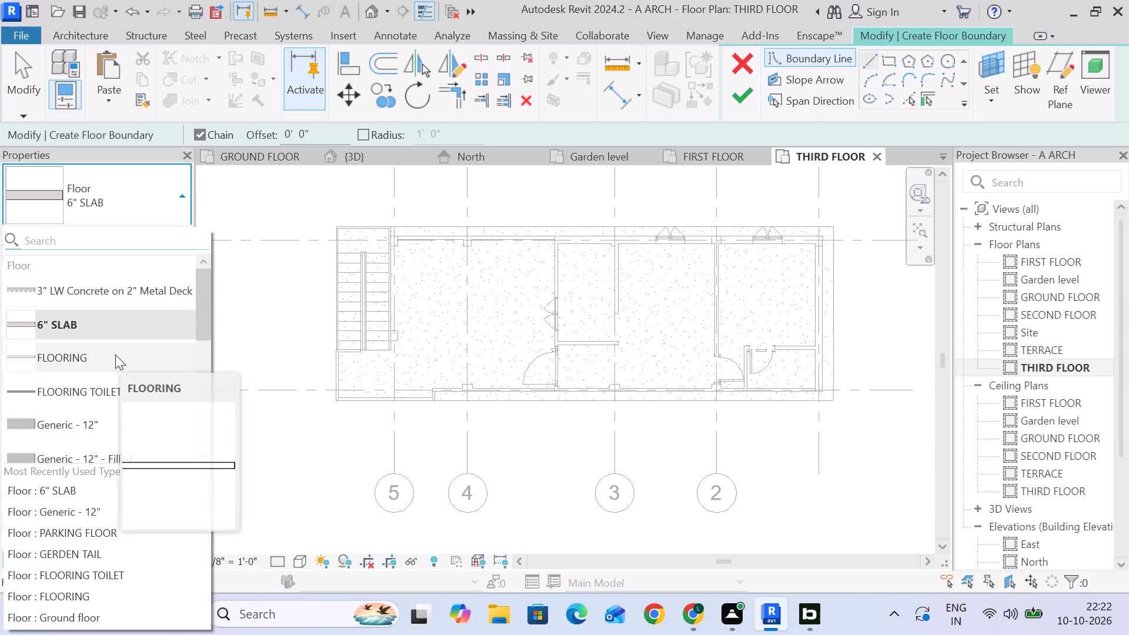
{"action": "left_click", "coordinate": [115, 355]}
{"action": "left_click", "coordinate": [153, 232]}
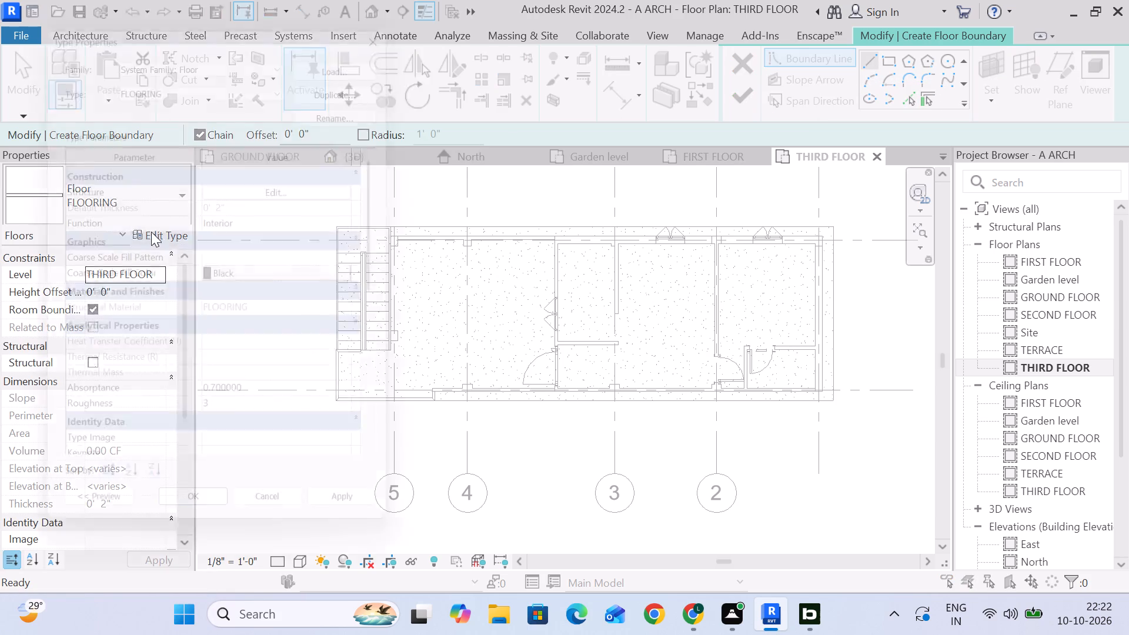
{"action": "left_click", "coordinate": [319, 189]}
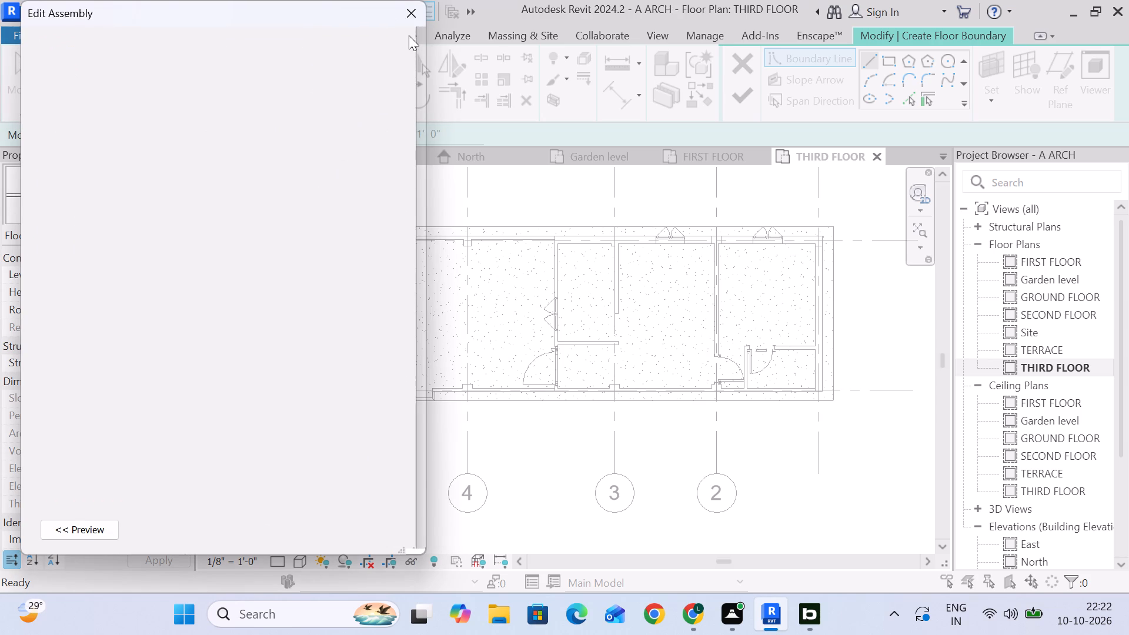
{"action": "left_click", "coordinate": [412, 11]}
{"action": "left_click", "coordinate": [201, 524]}
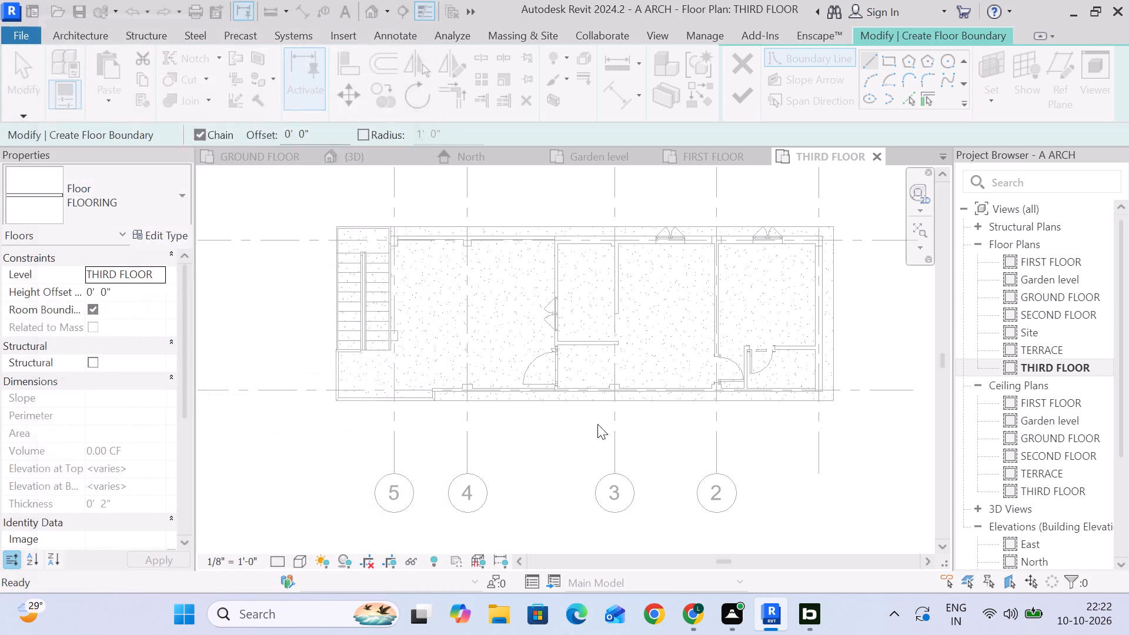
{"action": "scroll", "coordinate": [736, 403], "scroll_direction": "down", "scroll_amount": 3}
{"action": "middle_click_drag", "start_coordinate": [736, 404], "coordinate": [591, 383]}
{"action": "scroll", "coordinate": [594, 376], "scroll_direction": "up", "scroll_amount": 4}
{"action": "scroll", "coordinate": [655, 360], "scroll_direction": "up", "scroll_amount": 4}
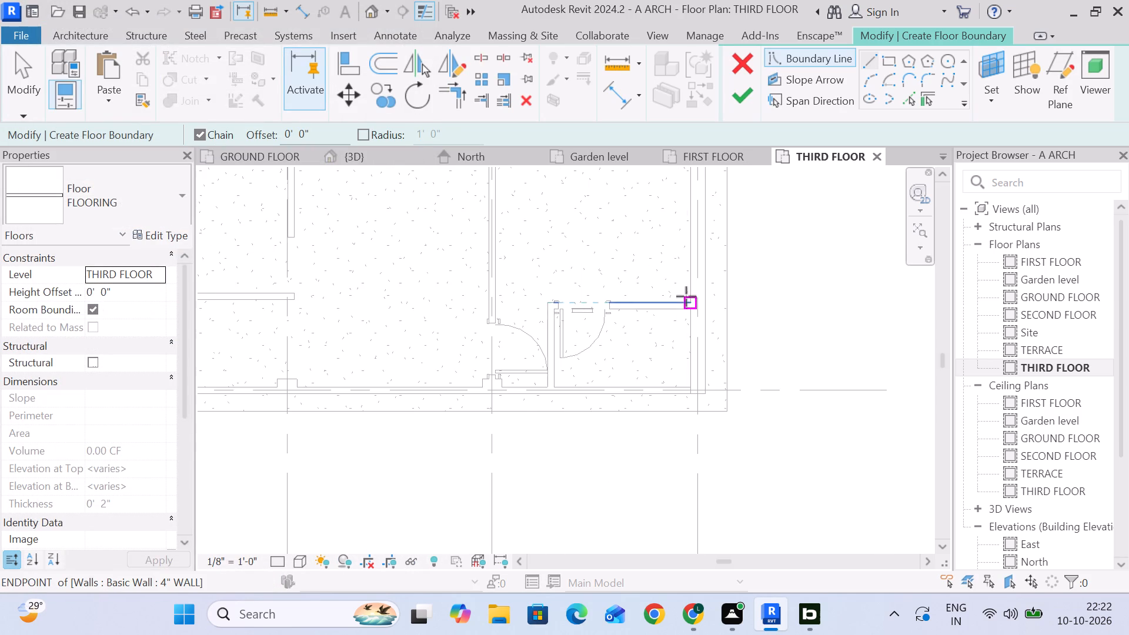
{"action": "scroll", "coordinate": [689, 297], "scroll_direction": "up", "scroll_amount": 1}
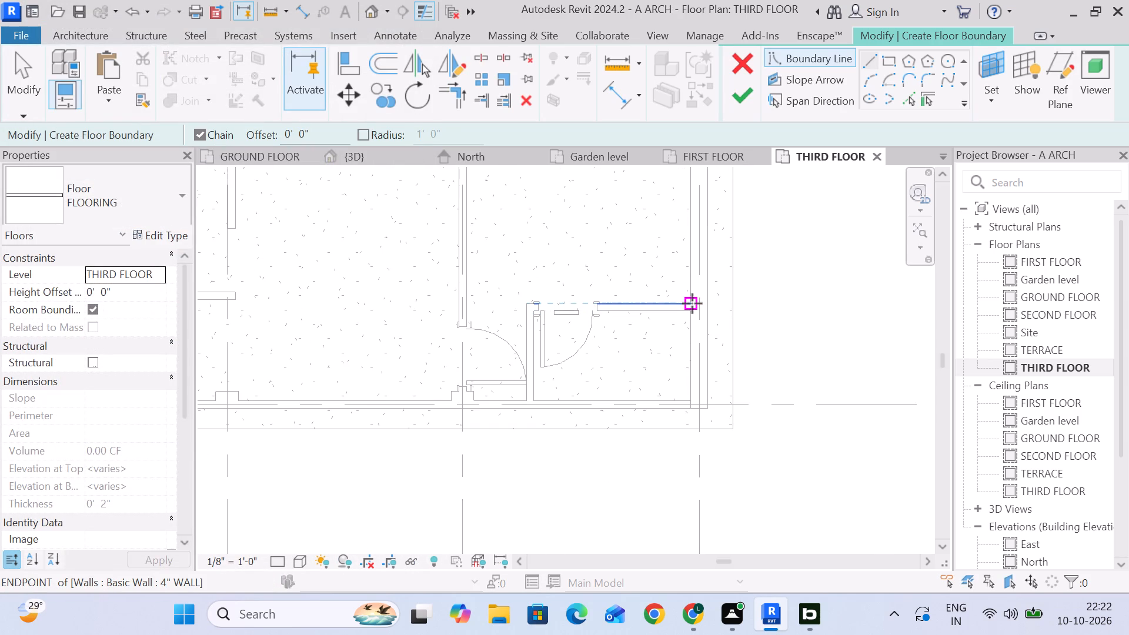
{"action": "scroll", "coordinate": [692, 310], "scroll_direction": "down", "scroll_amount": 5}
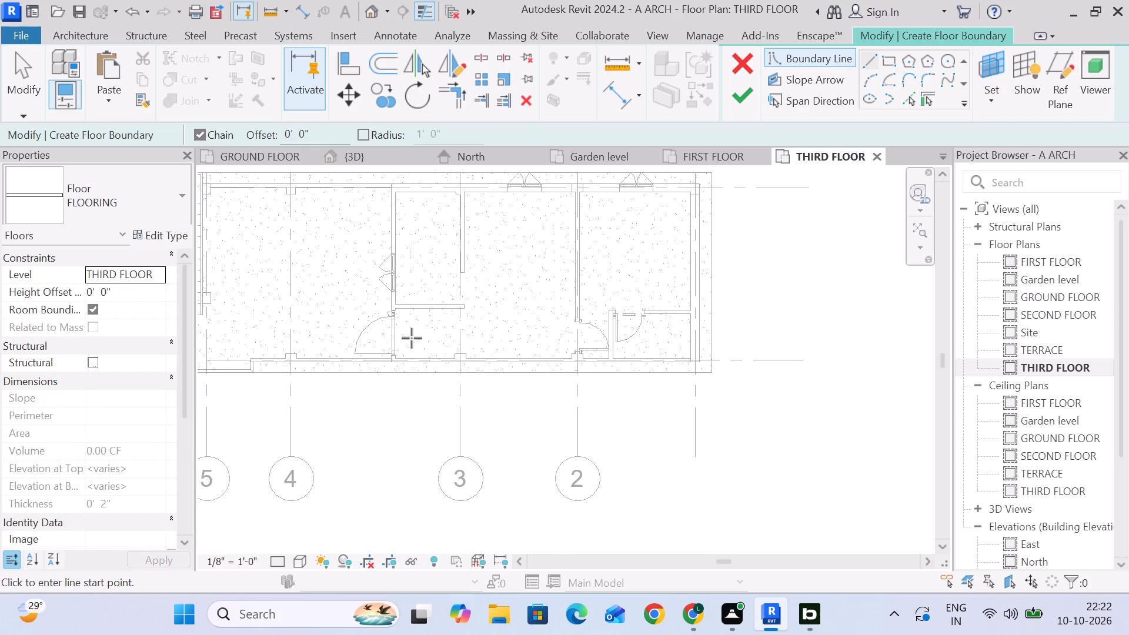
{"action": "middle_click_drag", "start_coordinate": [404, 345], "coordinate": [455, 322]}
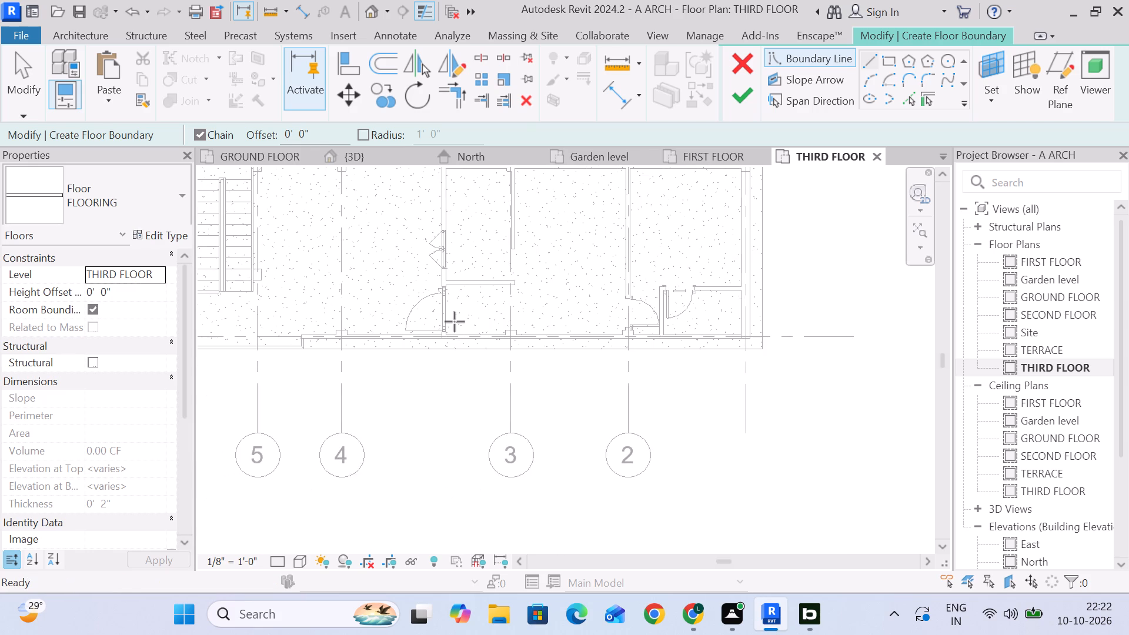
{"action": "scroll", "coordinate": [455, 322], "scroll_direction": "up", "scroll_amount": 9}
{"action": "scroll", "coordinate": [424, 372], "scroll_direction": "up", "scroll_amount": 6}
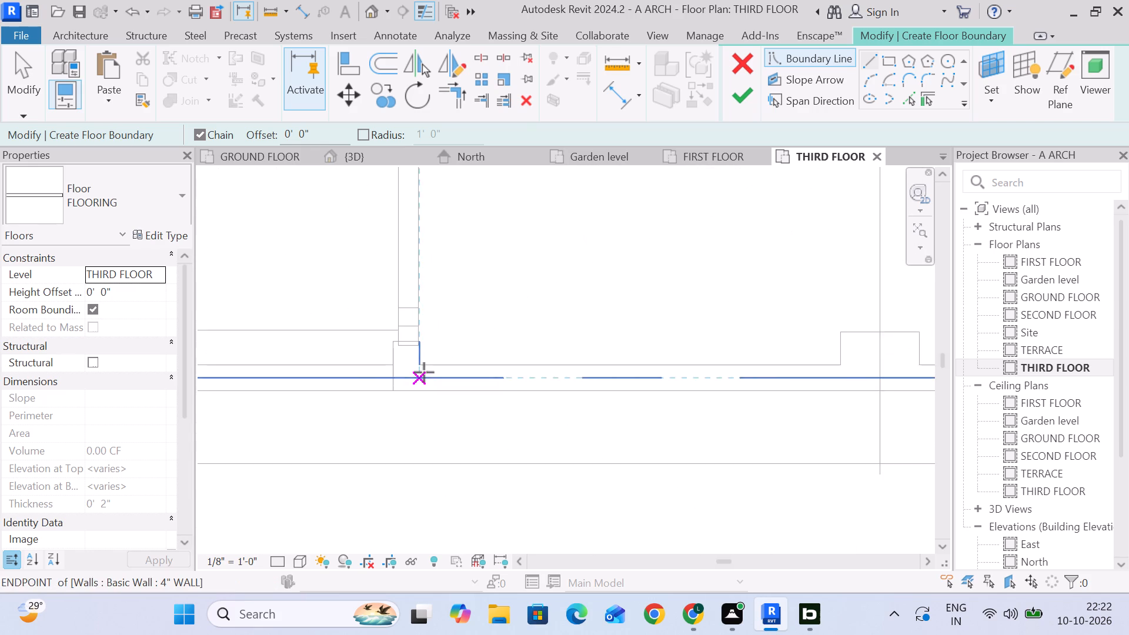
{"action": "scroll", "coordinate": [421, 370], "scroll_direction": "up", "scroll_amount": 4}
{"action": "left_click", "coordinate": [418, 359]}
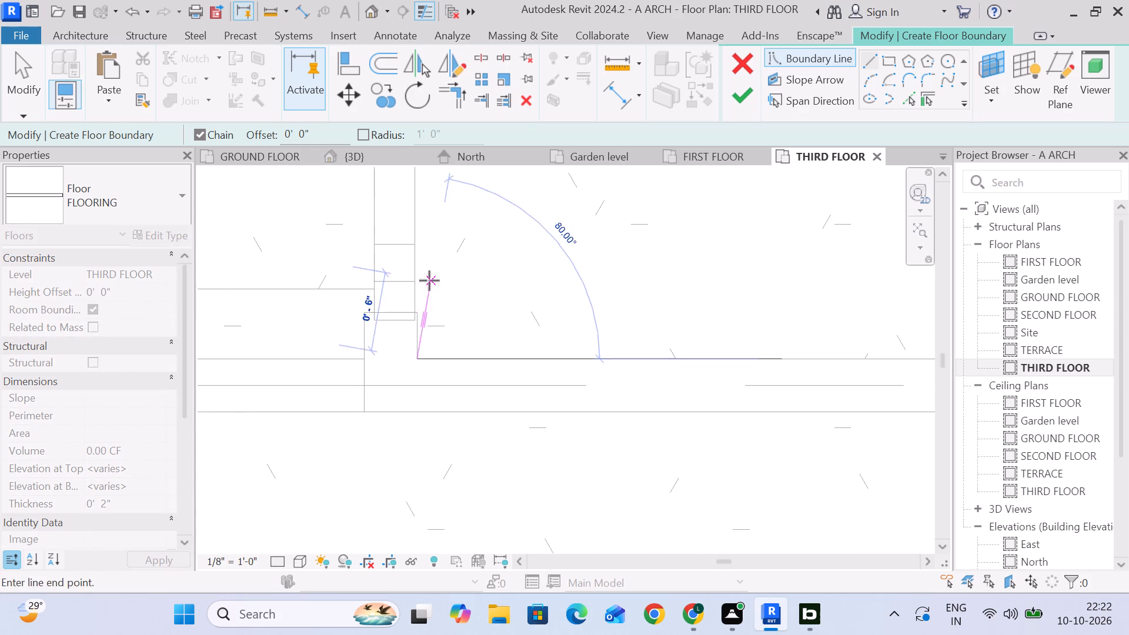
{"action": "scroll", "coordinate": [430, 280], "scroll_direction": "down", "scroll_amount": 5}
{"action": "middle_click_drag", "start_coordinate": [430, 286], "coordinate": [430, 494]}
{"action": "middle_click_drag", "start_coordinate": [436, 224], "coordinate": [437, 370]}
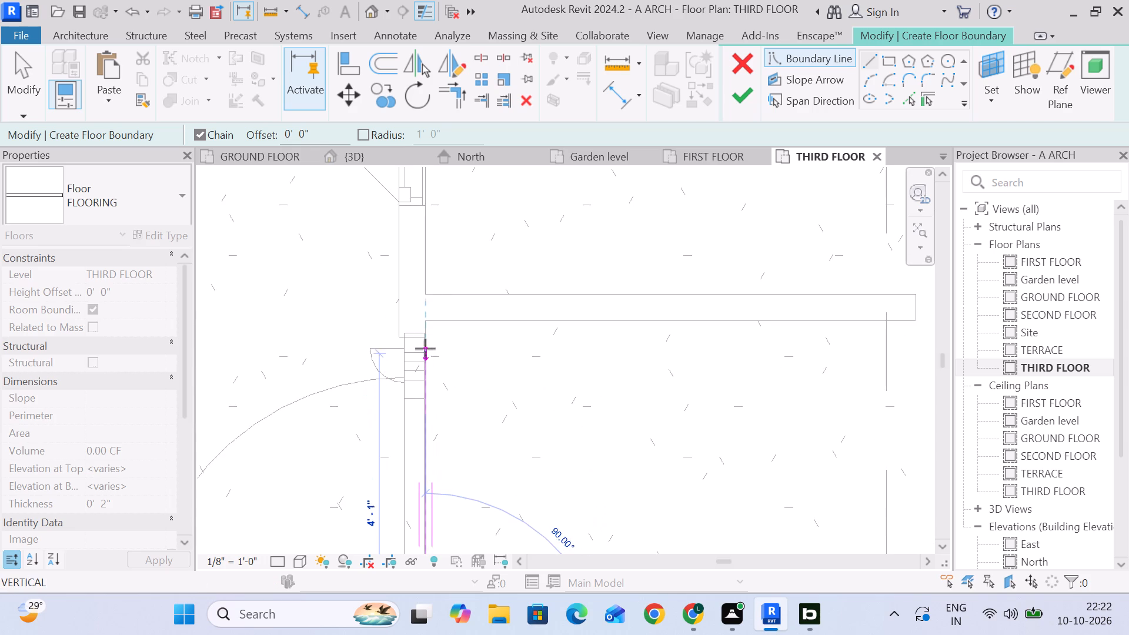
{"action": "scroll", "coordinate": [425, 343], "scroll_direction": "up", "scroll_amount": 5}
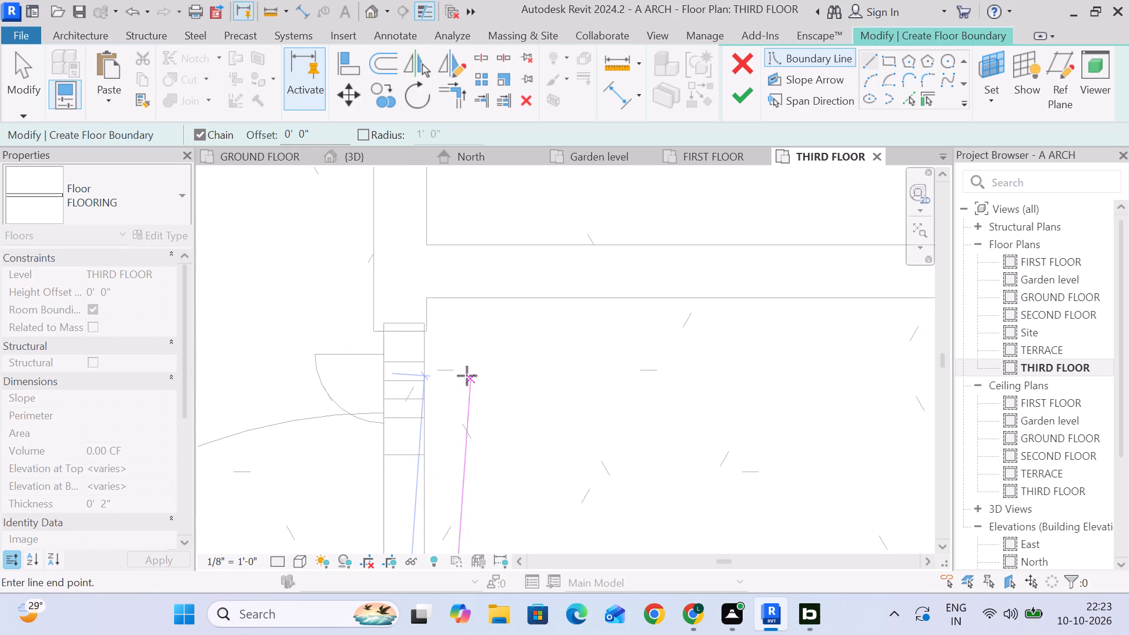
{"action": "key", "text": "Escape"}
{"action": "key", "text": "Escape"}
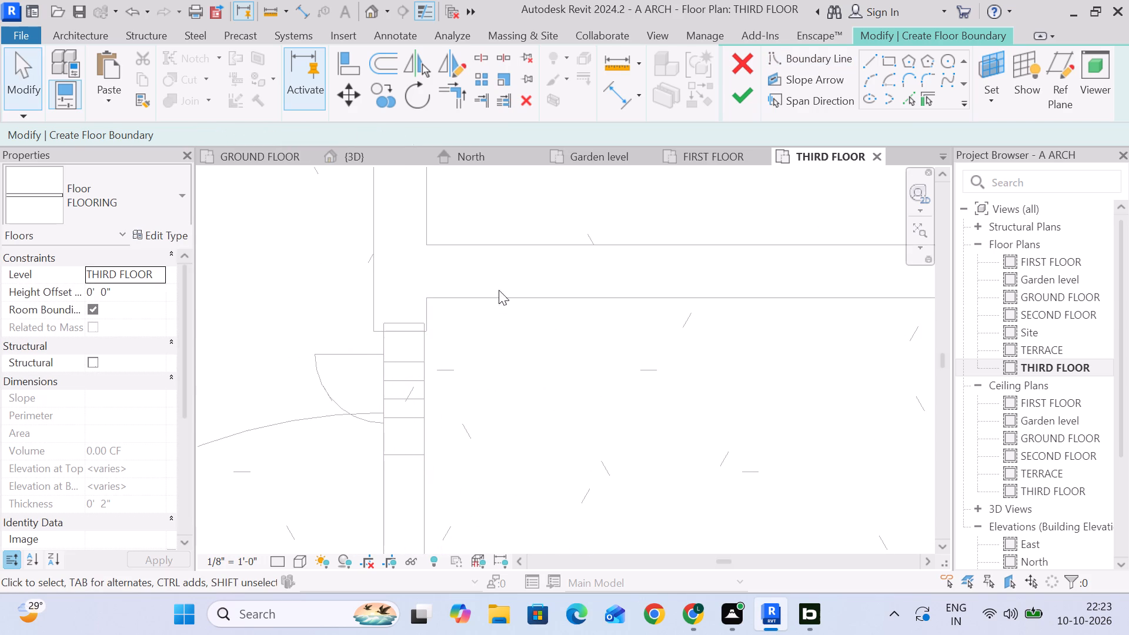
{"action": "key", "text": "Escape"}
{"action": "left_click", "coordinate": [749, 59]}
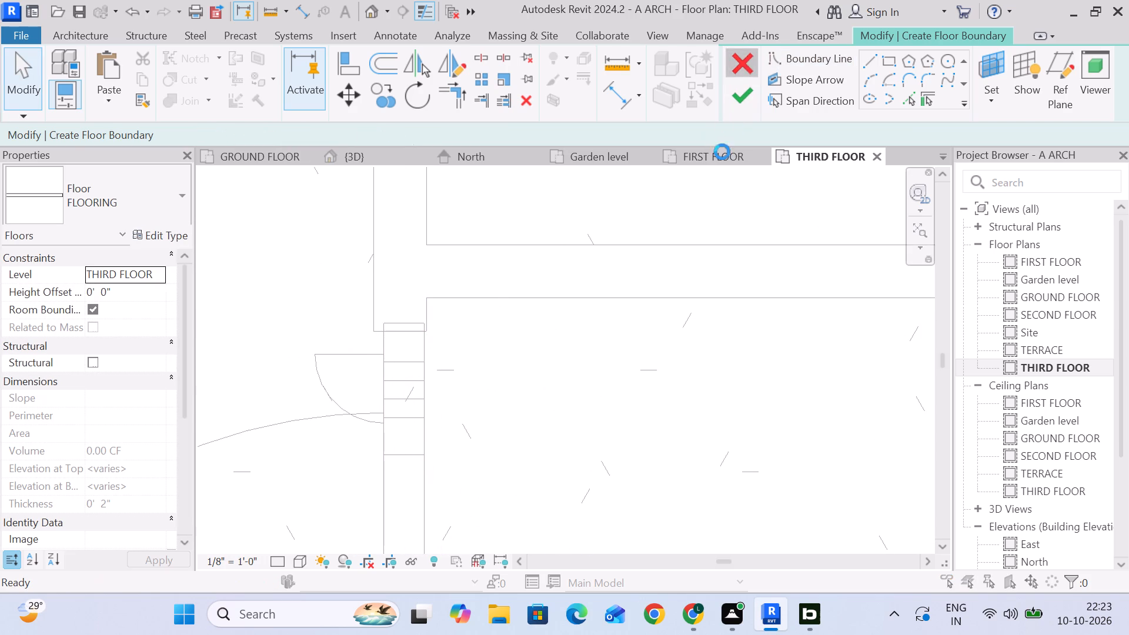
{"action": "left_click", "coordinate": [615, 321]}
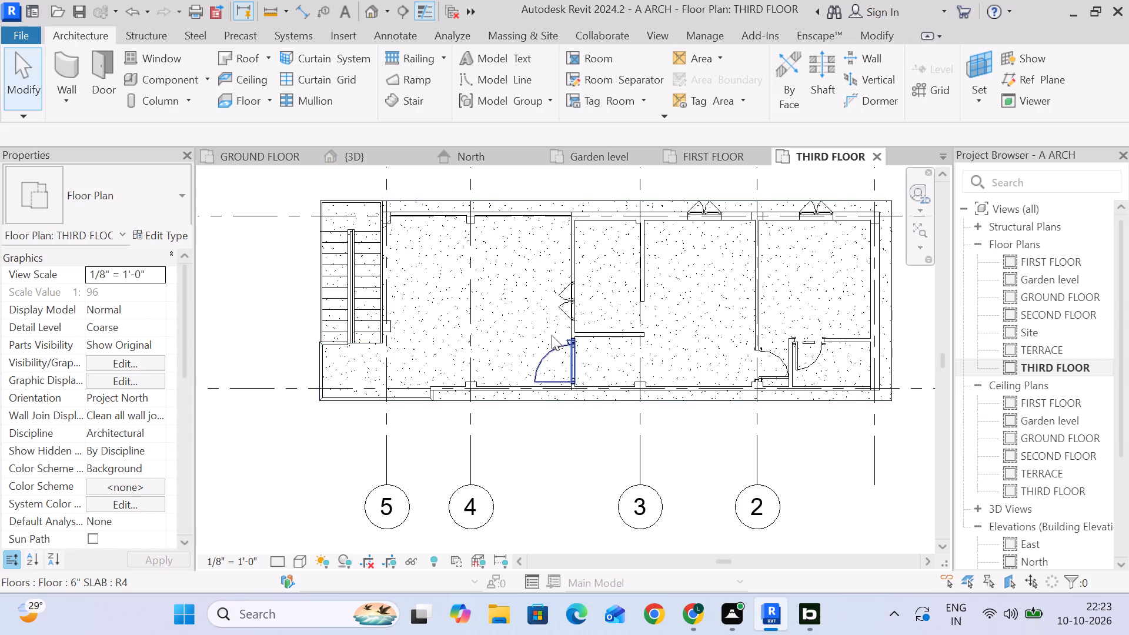
Examine how the slab, the D1 entrance door and the 4" wall meet at the door jamb.
{"action": "scroll", "coordinate": [582, 343], "scroll_direction": "up", "scroll_amount": 18}
{"action": "scroll", "coordinate": [552, 327], "scroll_direction": "up", "scroll_amount": 11}
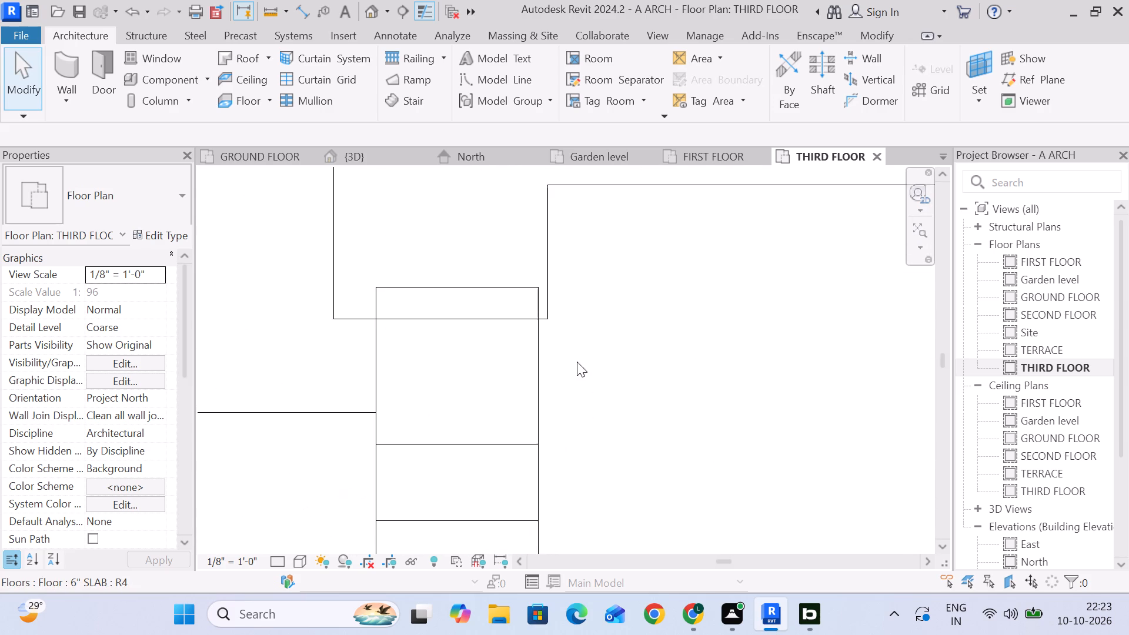
{"action": "scroll", "coordinate": [577, 362], "scroll_direction": "up", "scroll_amount": 1}
{"action": "left_click", "coordinate": [482, 370]}
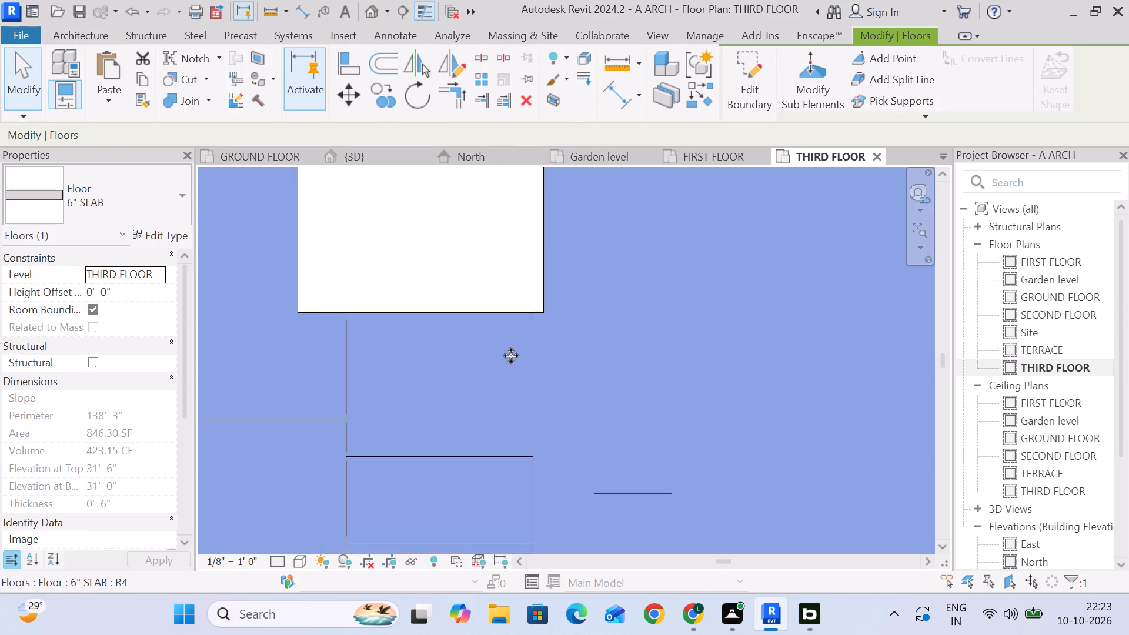
{"action": "scroll", "coordinate": [511, 356], "scroll_direction": "down", "scroll_amount": 6}
{"action": "key", "text": "Escape"}
{"action": "left_click", "coordinate": [523, 426]}
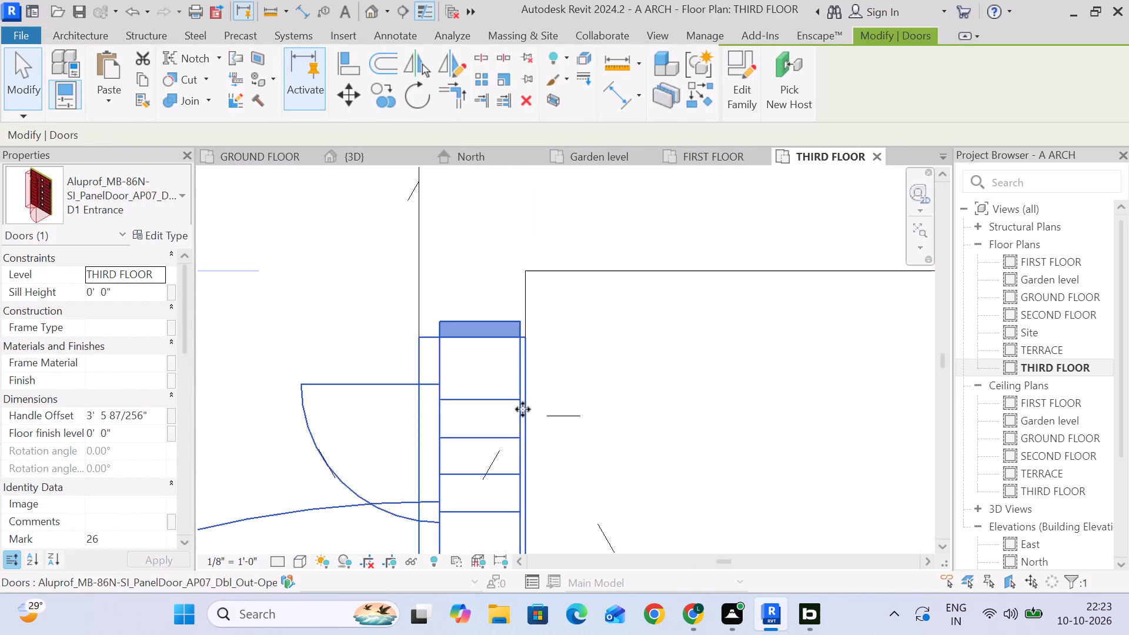
{"action": "scroll", "coordinate": [511, 348], "scroll_direction": "up", "scroll_amount": 3}
{"action": "scroll", "coordinate": [517, 348], "scroll_direction": "down", "scroll_amount": 5}
{"action": "key", "text": "Escape"}
{"action": "left_click", "coordinate": [521, 305]}
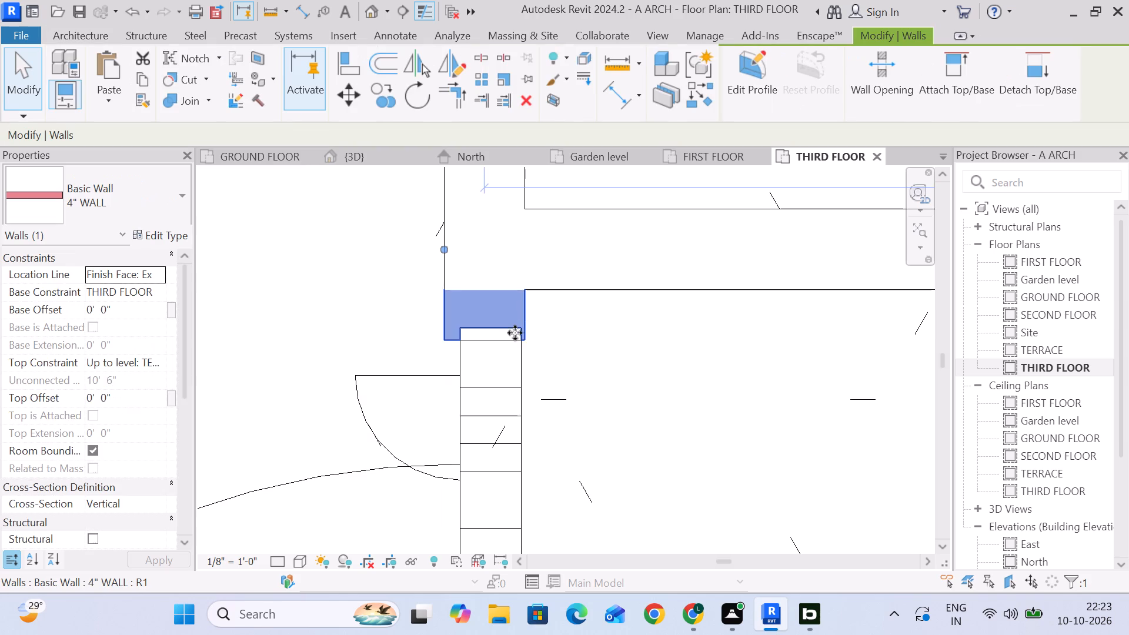
{"action": "scroll", "coordinate": [461, 333], "scroll_direction": "down", "scroll_amount": 10}
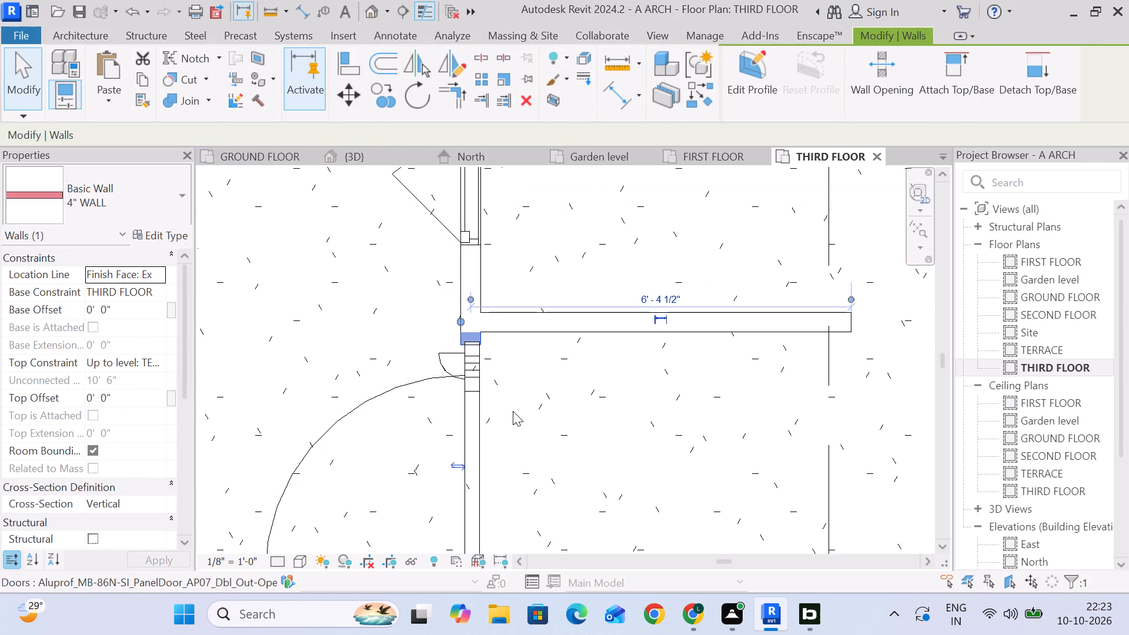
{"action": "middle_click_drag", "start_coordinate": [513, 411], "coordinate": [536, 306]}
{"action": "scroll", "coordinate": [516, 474], "scroll_direction": "up", "scroll_amount": 5}
{"action": "middle_click_drag", "start_coordinate": [511, 485], "coordinate": [543, 400]}
{"action": "key", "text": "Escape"}
{"action": "scroll", "coordinate": [552, 400], "scroll_direction": "down", "scroll_amount": 10}
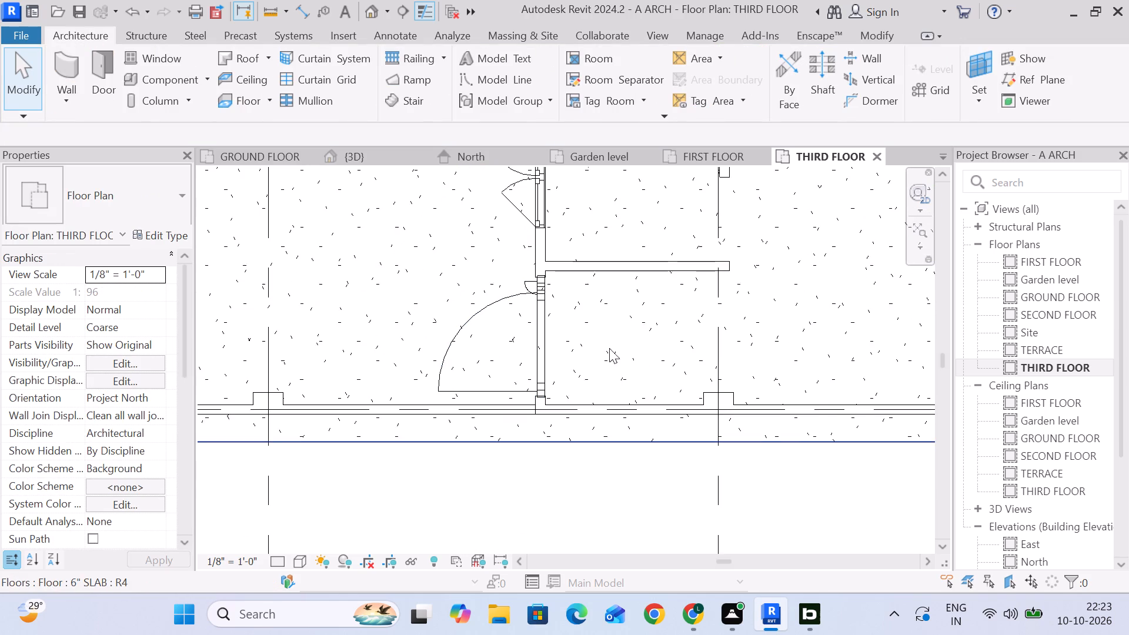
Start a new architectural floor of type FLOORING in the THIRD FLOOR plan, with its boundary drawn as straight lines.
{"action": "middle_click_drag", "start_coordinate": [602, 345], "coordinate": [489, 315]}
{"action": "left_click", "coordinate": [262, 112]}
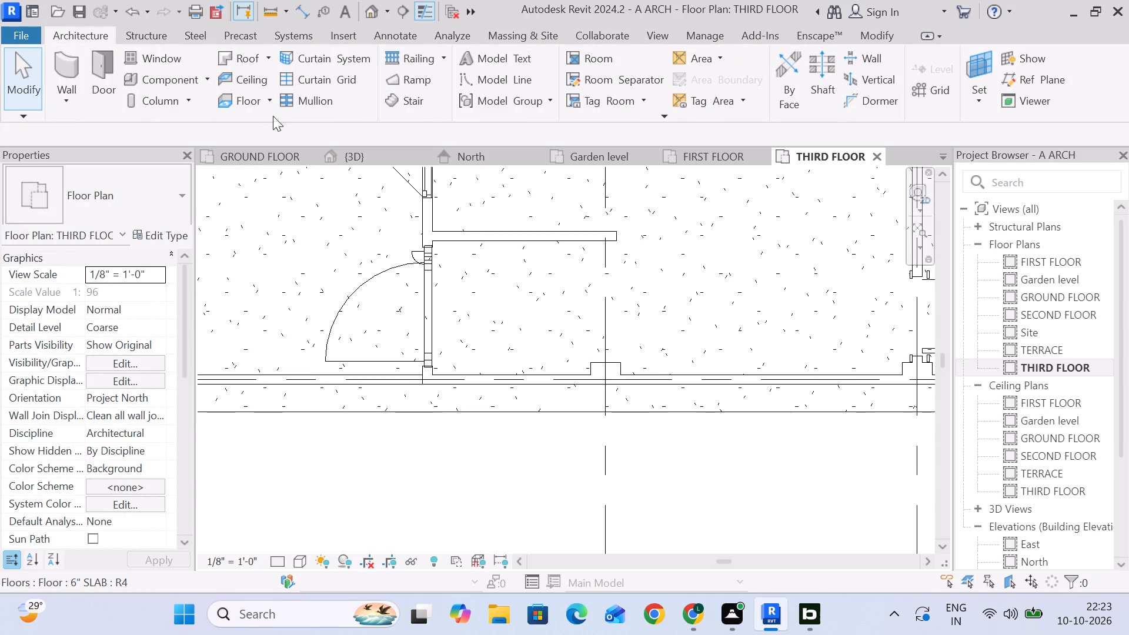
{"action": "left_click", "coordinate": [271, 108]}
{"action": "left_click", "coordinate": [275, 126]}
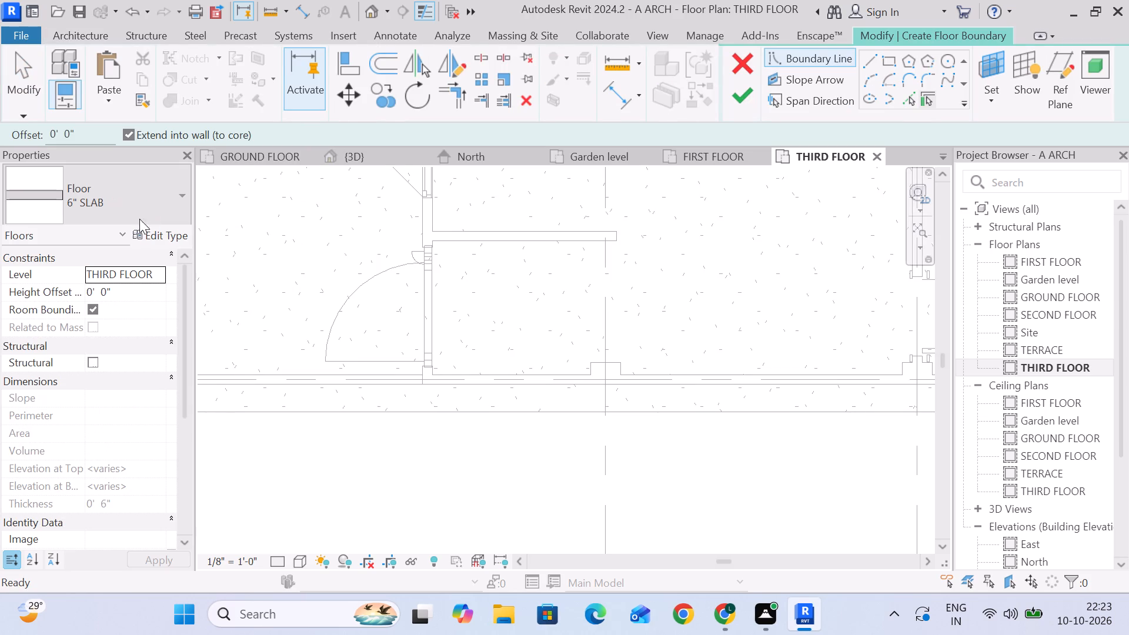
{"action": "left_click", "coordinate": [143, 207]}
{"action": "left_click", "coordinate": [130, 199]}
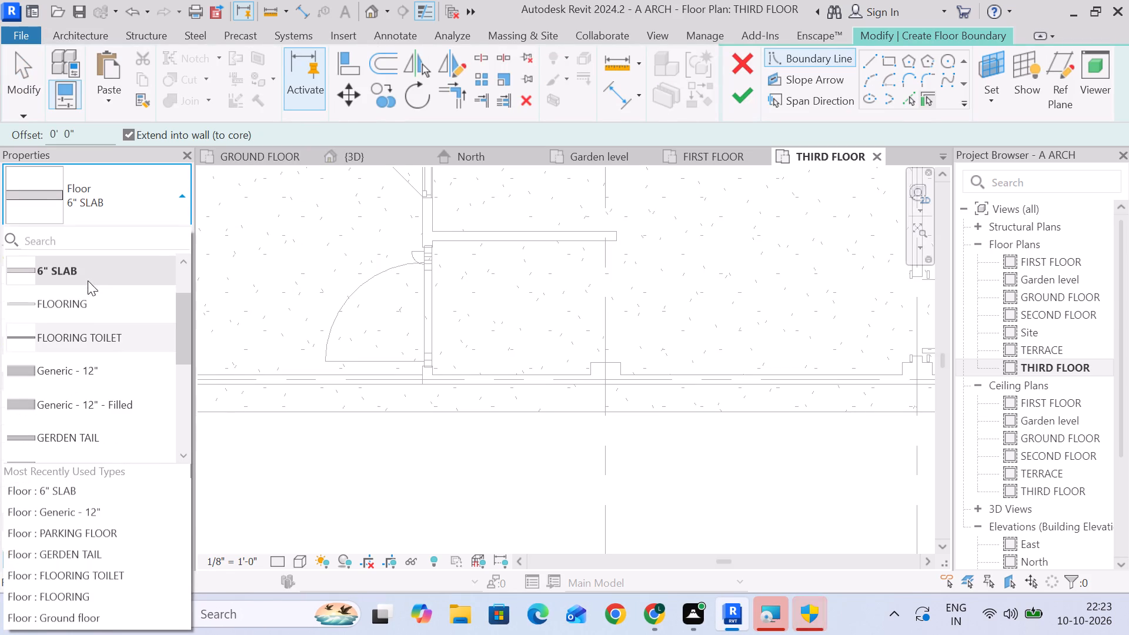
{"action": "left_click", "coordinate": [88, 306]}
{"action": "scroll", "coordinate": [435, 365], "scroll_direction": "up", "scroll_amount": 5}
{"action": "middle_click_drag", "start_coordinate": [499, 360], "coordinate": [435, 332]}
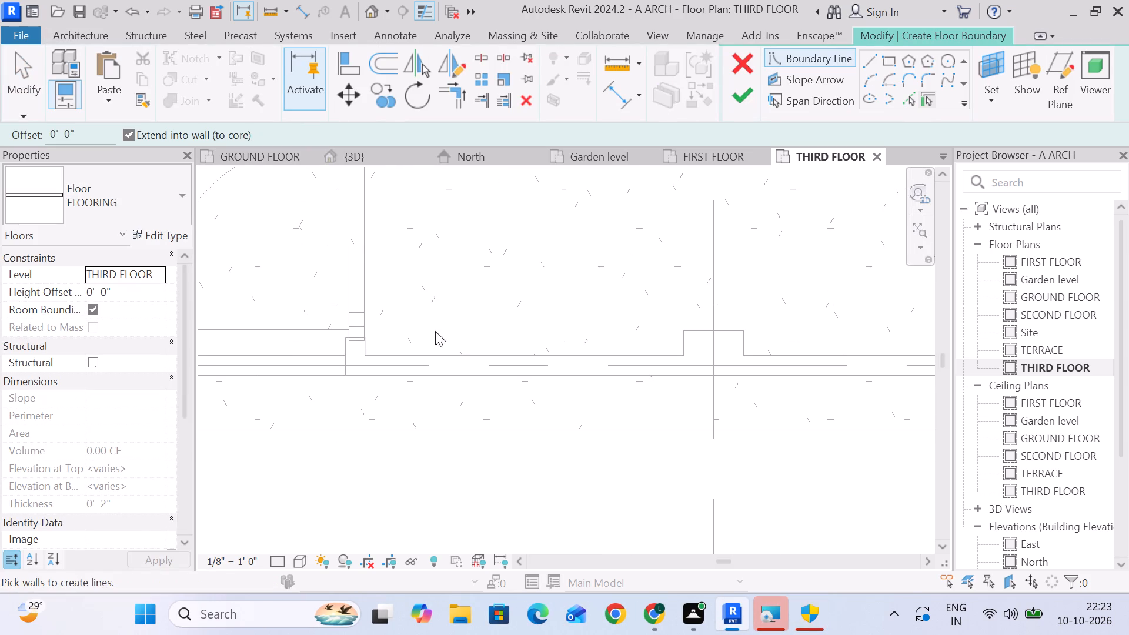
{"action": "left_click", "coordinate": [872, 58]}
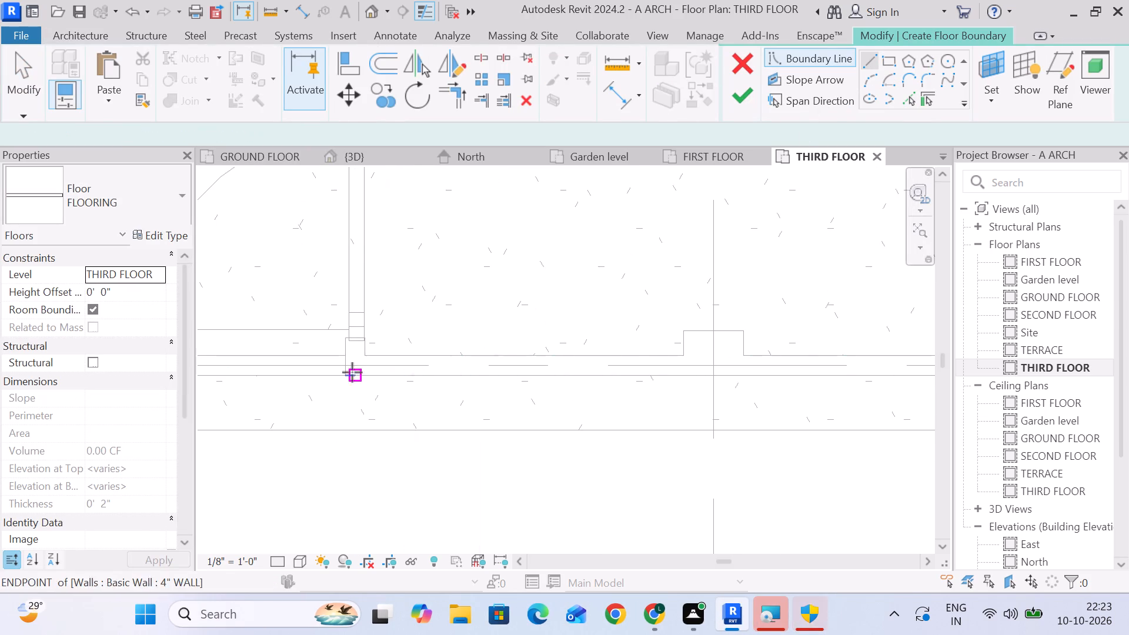
Draw the boundary from the entrance door's inner corner about 16' along the exterior wall's inner face to grid 2, tracing around the 7 1/2" wall projection.
{"action": "scroll", "coordinate": [366, 346], "scroll_direction": "up", "scroll_amount": 6}
{"action": "left_click", "coordinate": [363, 369]}
{"action": "scroll", "coordinate": [703, 367], "scroll_direction": "down", "scroll_amount": 5}
{"action": "middle_click_drag", "start_coordinate": [727, 373], "coordinate": [409, 373]}
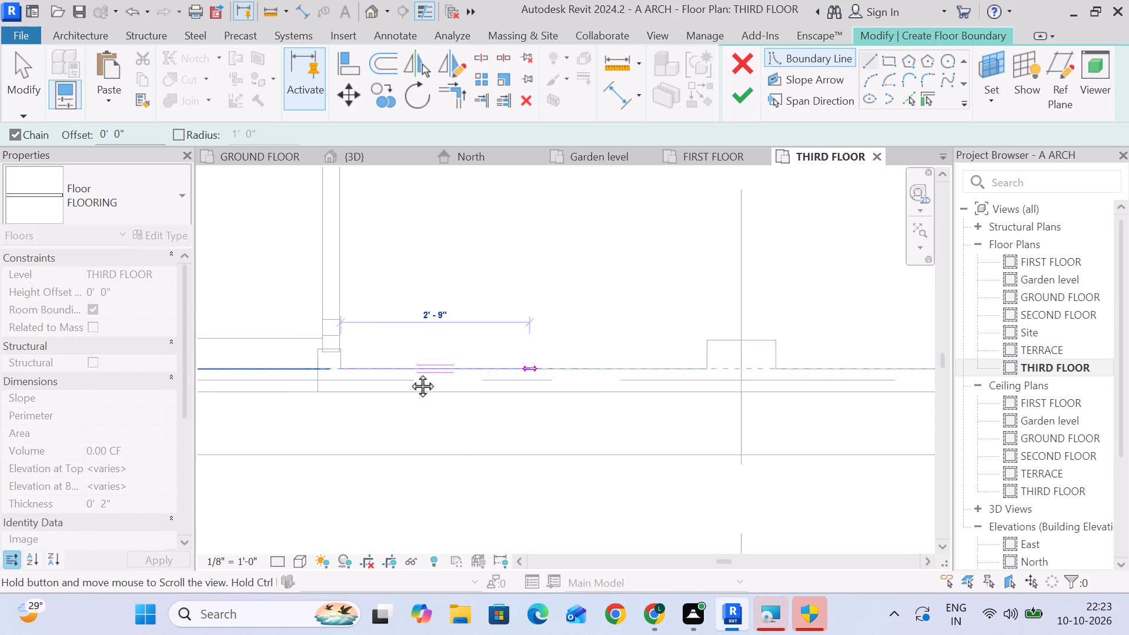
{"action": "middle_click_drag", "start_coordinate": [409, 373], "coordinate": [400, 373]}
{"action": "scroll", "coordinate": [676, 373], "scroll_direction": "down", "scroll_amount": 3}
{"action": "middle_click_drag", "start_coordinate": [676, 373], "coordinate": [402, 373]}
{"action": "scroll", "coordinate": [475, 370], "scroll_direction": "down", "scroll_amount": 5}
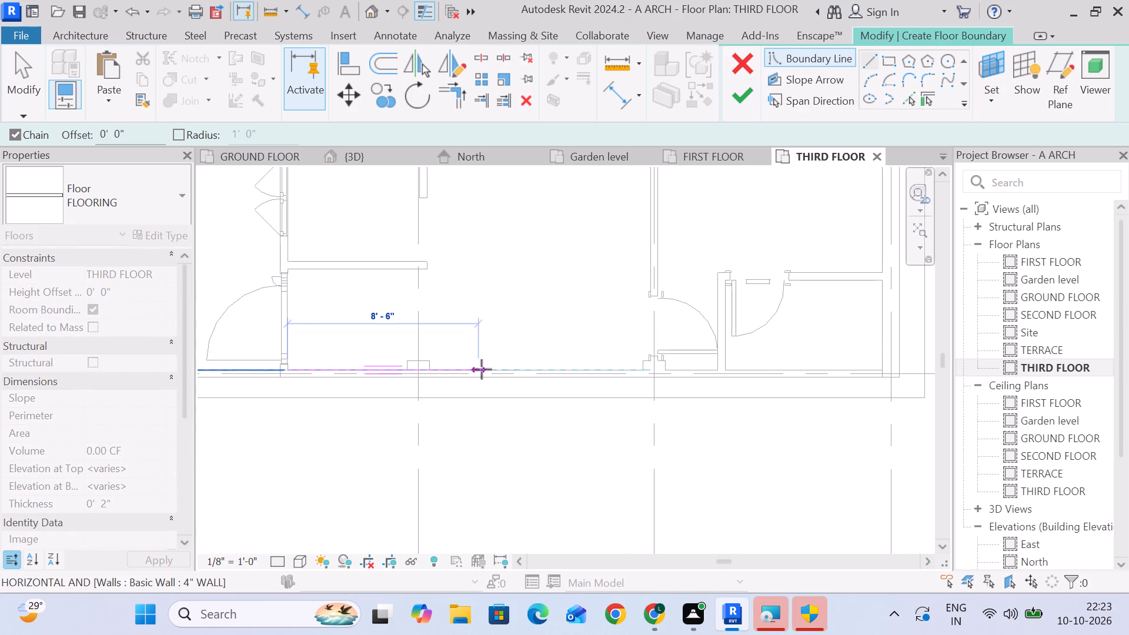
{"action": "scroll", "coordinate": [546, 365], "scroll_direction": "down", "scroll_amount": 5}
{"action": "scroll", "coordinate": [592, 366], "scroll_direction": "up", "scroll_amount": 4}
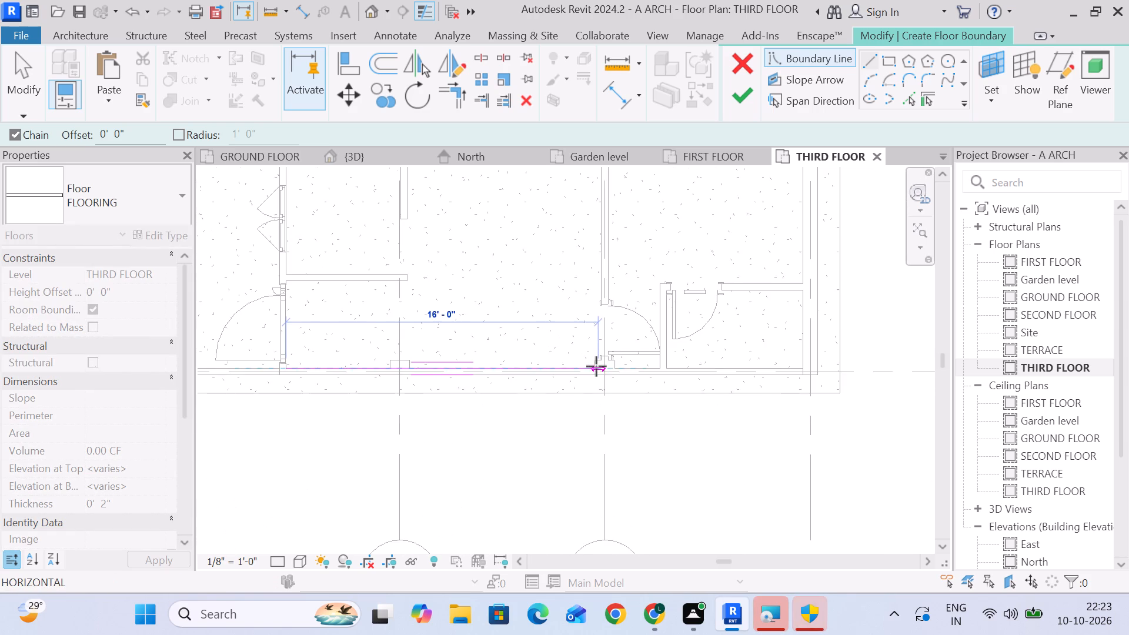
{"action": "scroll", "coordinate": [595, 366], "scroll_direction": "up", "scroll_amount": 13}
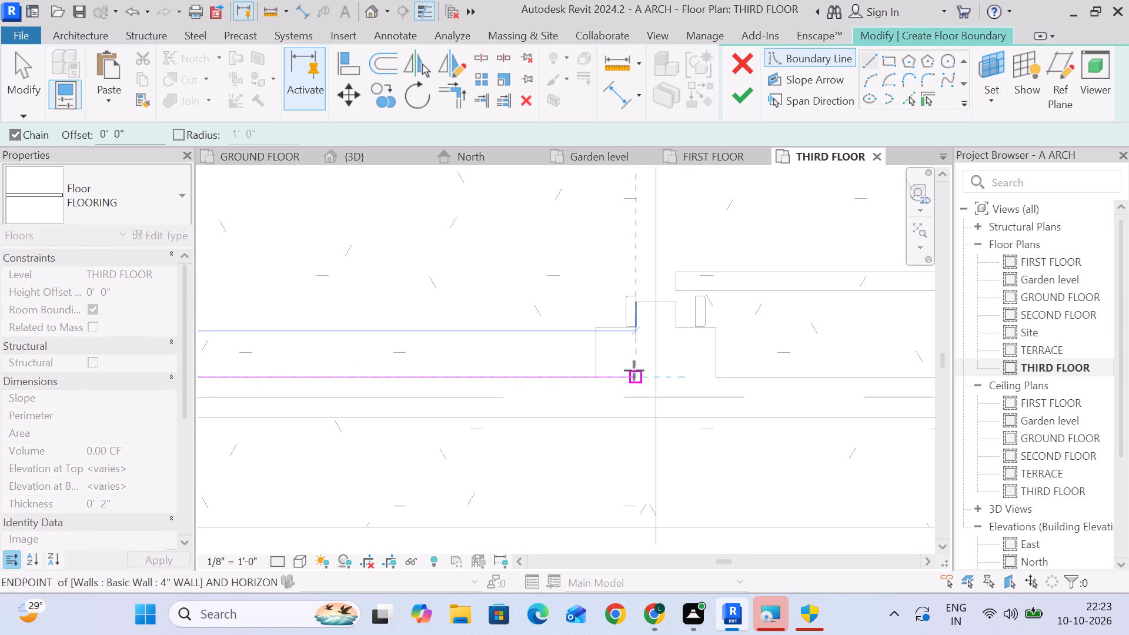
{"action": "scroll", "coordinate": [634, 370], "scroll_direction": "up", "scroll_amount": 6}
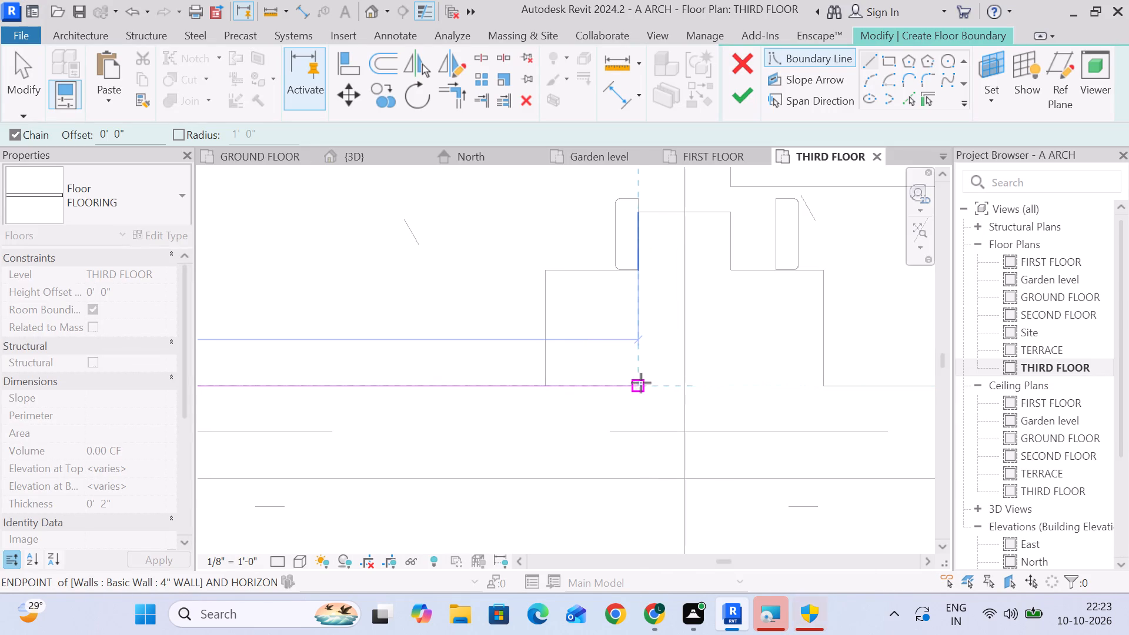
{"action": "left_click", "coordinate": [638, 383]}
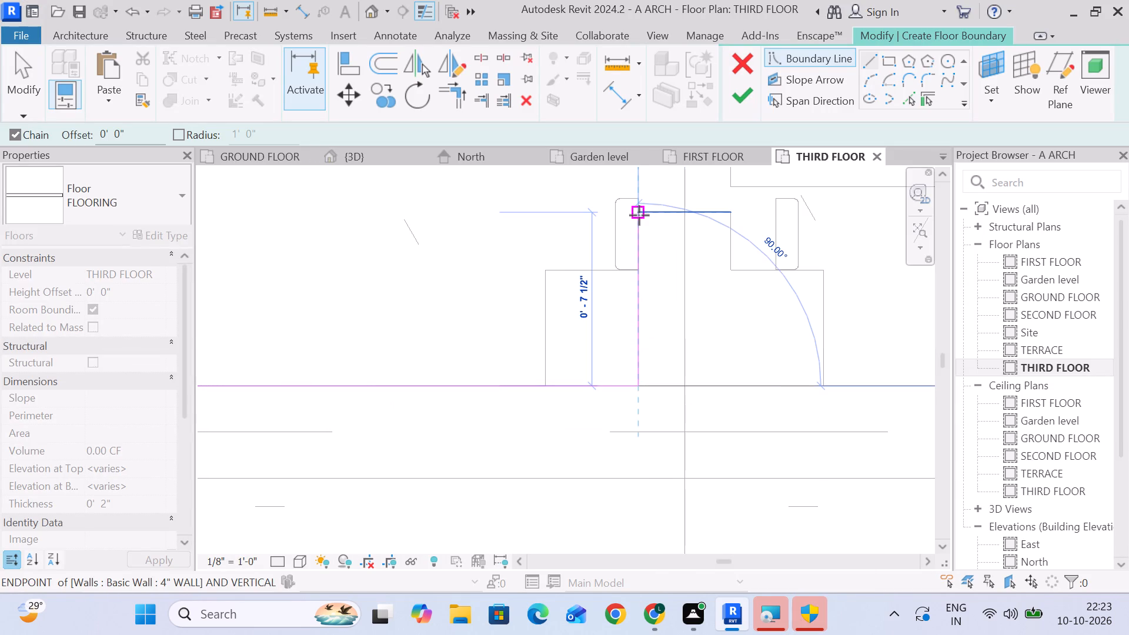
{"action": "left_click", "coordinate": [639, 215]}
{"action": "left_click", "coordinate": [731, 210]}
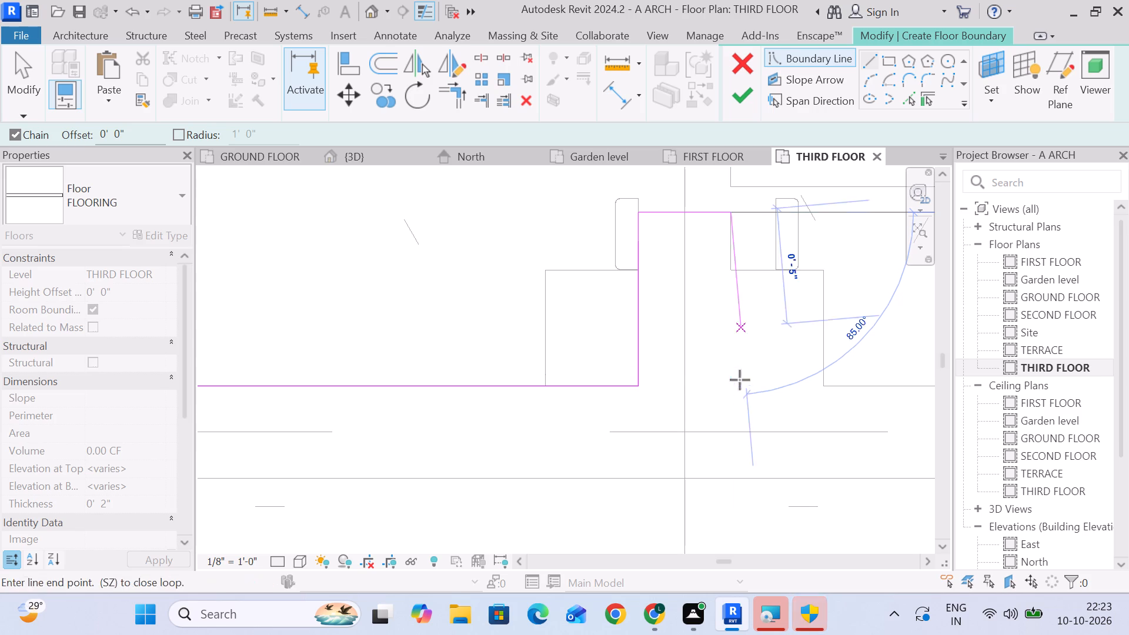
{"action": "left_click", "coordinate": [732, 385]}
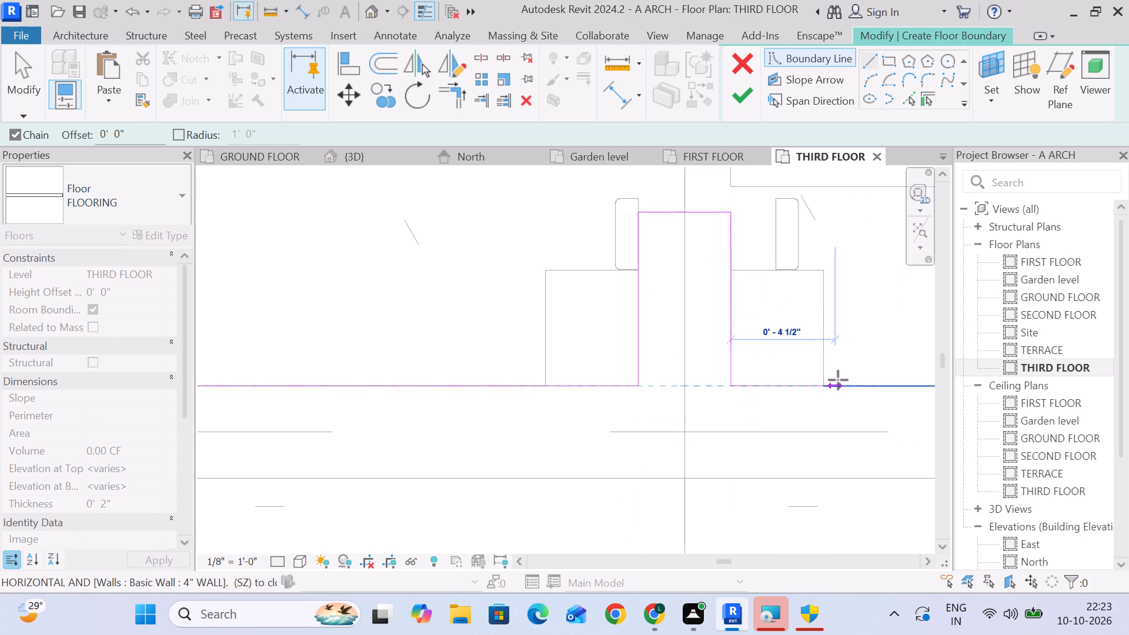
Continue the boundary 2'-8" along the exterior wall from grid 2, 4'-4" up the toilet's side wall, and 7'-4" across to the end wall.
{"action": "scroll", "coordinate": [843, 379], "scroll_direction": "down", "scroll_amount": 5}
{"action": "middle_click_drag", "start_coordinate": [840, 379], "coordinate": [576, 389]}
{"action": "scroll", "coordinate": [580, 389], "scroll_direction": "down", "scroll_amount": 11}
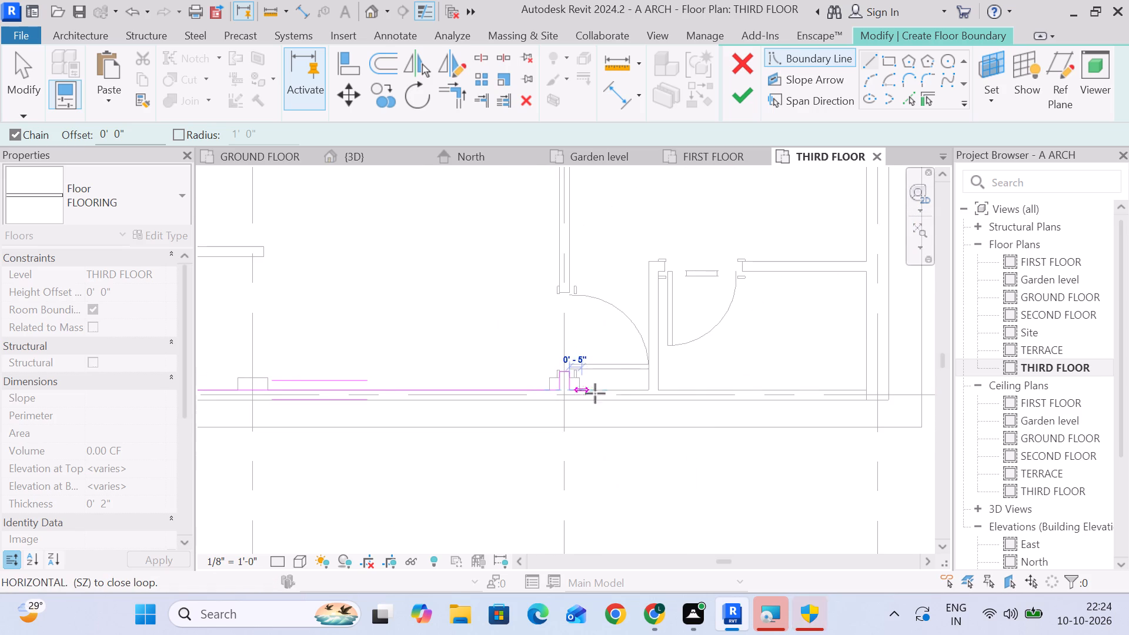
{"action": "scroll", "coordinate": [647, 394], "scroll_direction": "up", "scroll_amount": 6}
{"action": "left_click", "coordinate": [652, 384]}
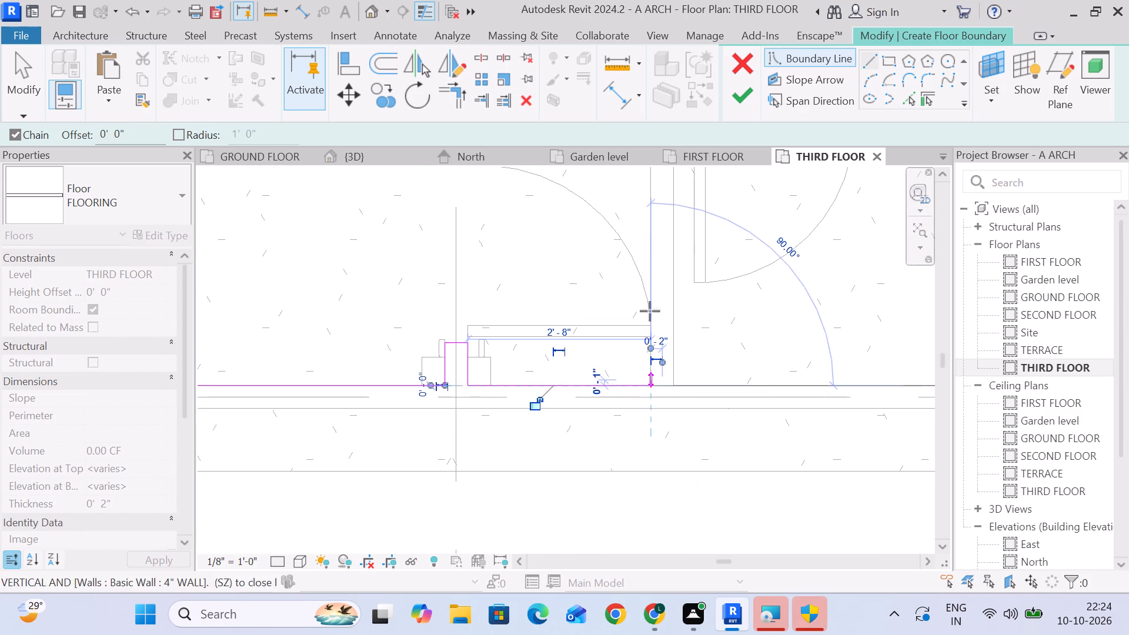
{"action": "middle_click_drag", "start_coordinate": [650, 243], "coordinate": [677, 534]}
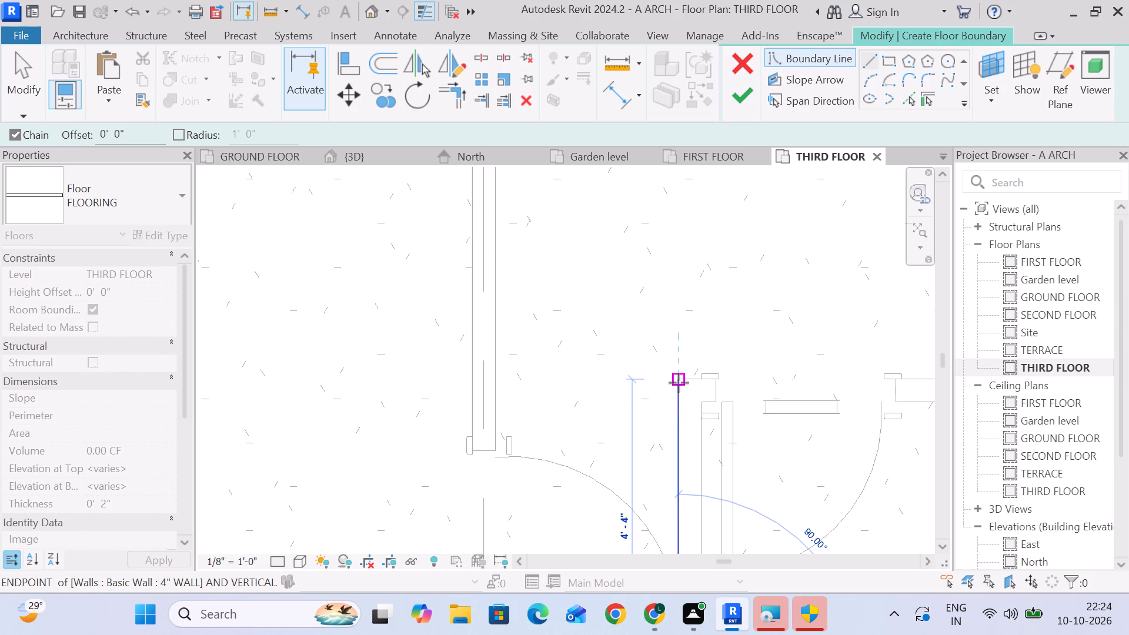
{"action": "left_click", "coordinate": [679, 381]}
{"action": "middle_click_drag", "start_coordinate": [723, 381], "coordinate": [404, 382]}
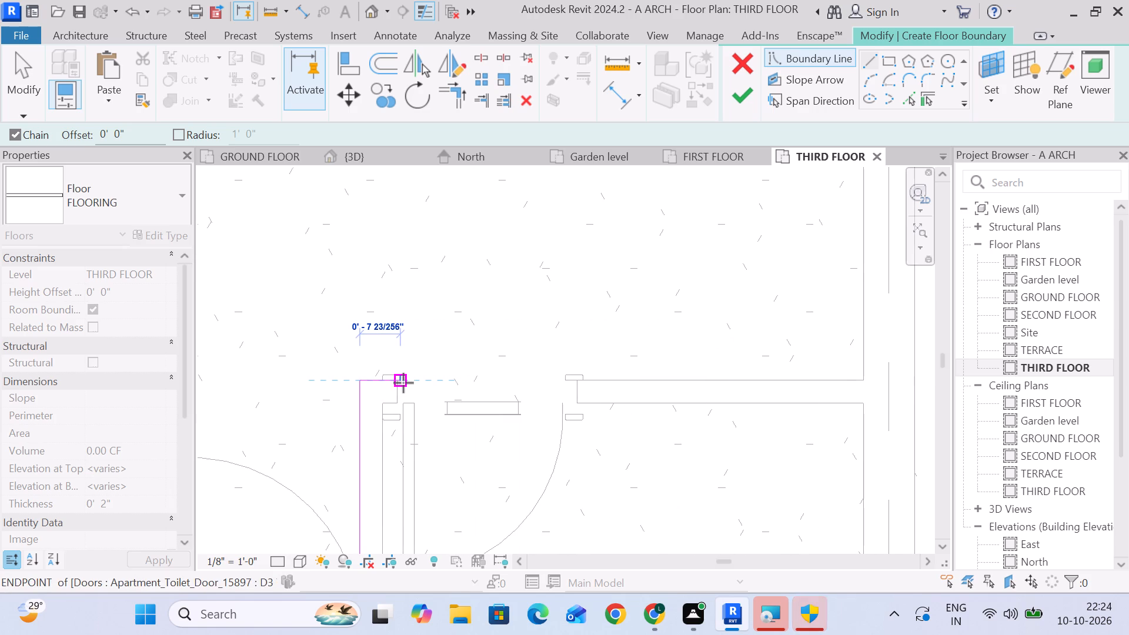
{"action": "left_click", "coordinate": [863, 378]}
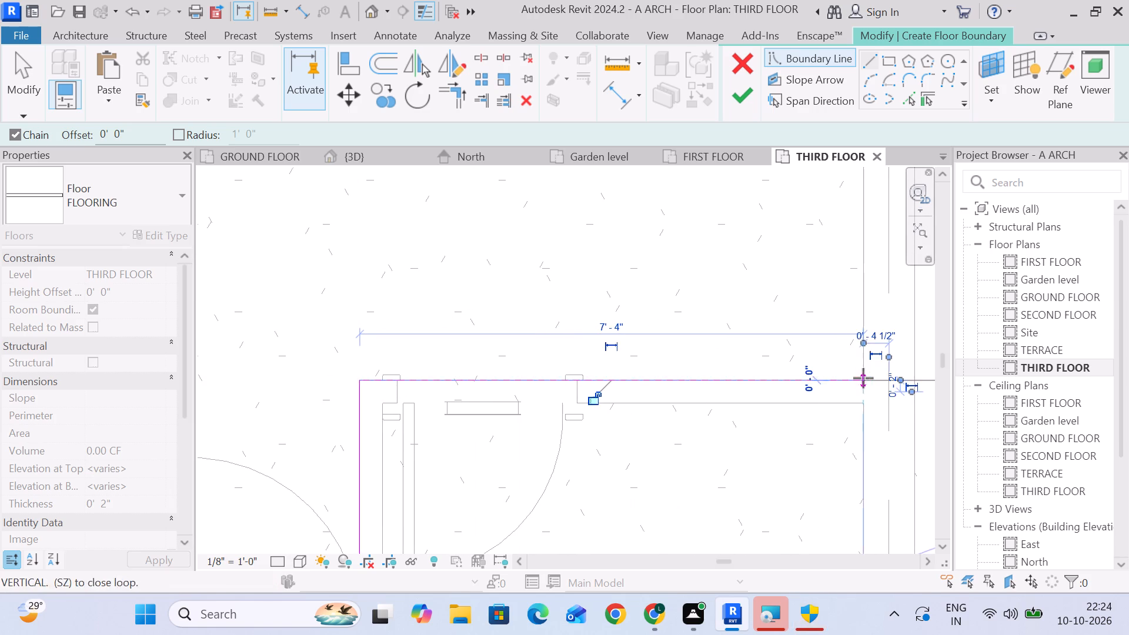
Draw the boundary 10'-7" along the grid 1 wall's inner face to the room corner, and 10'-0" along the window wall to the grid 2 partition.
{"action": "scroll", "coordinate": [839, 262], "scroll_direction": "down", "scroll_amount": 4}
{"action": "middle_click_drag", "start_coordinate": [843, 294], "coordinate": [893, 576]}
{"action": "scroll", "coordinate": [844, 389], "scroll_direction": "down", "scroll_amount": 6}
{"action": "middle_click_drag", "start_coordinate": [829, 390], "coordinate": [718, 417]}
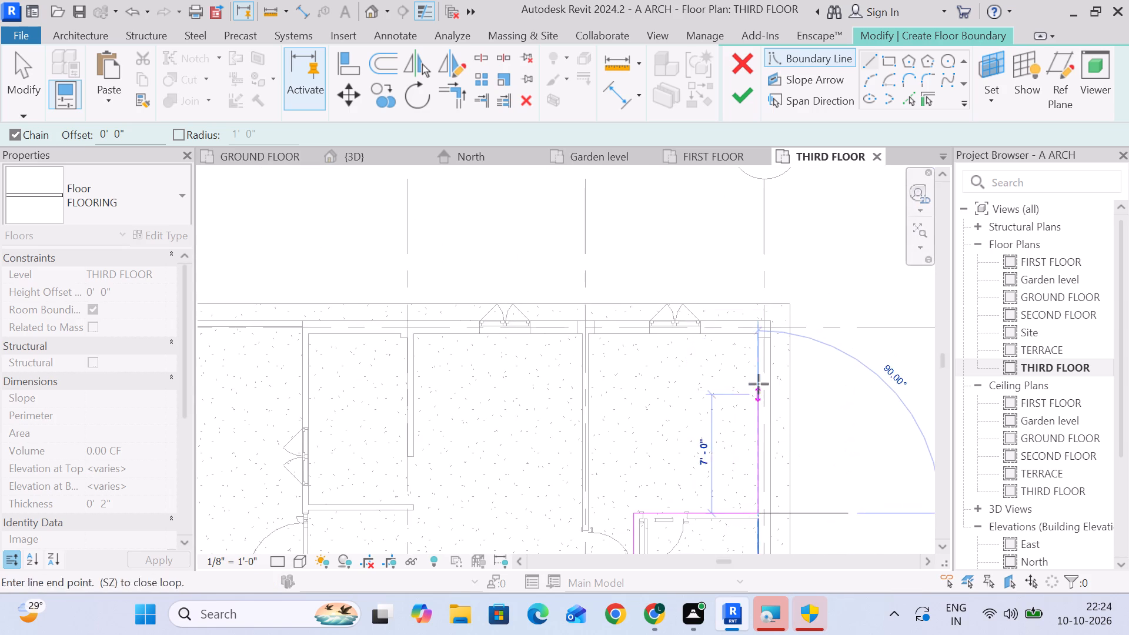
{"action": "scroll", "coordinate": [760, 367], "scroll_direction": "up", "scroll_amount": 6}
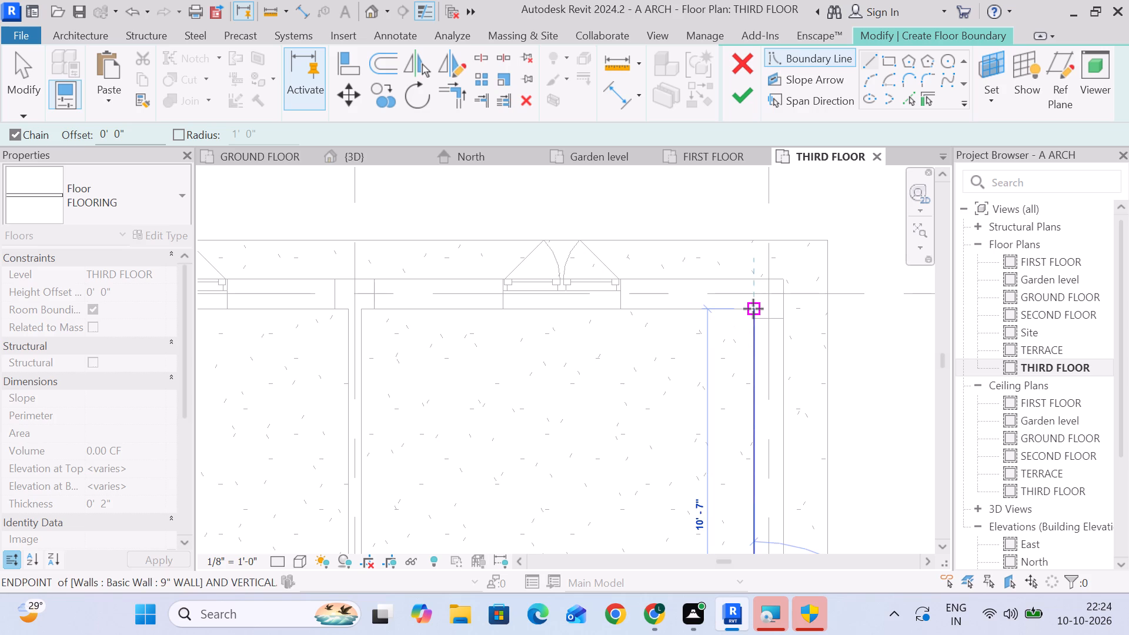
{"action": "left_click", "coordinate": [753, 309]}
{"action": "middle_click_drag", "start_coordinate": [453, 337], "coordinate": [668, 339]}
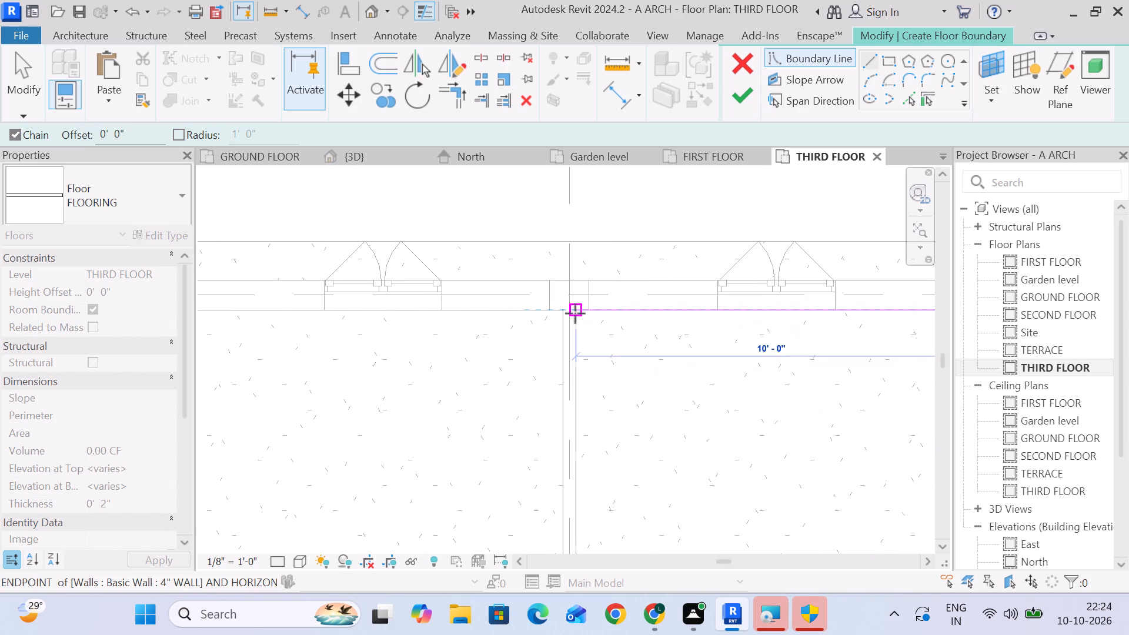
{"action": "left_click", "coordinate": [575, 309]}
Trace the boundary around the free end of the 4" grid 2 partition and 11'-7 1/2" back along its other face to the window wall.
{"action": "scroll", "coordinate": [602, 434], "scroll_direction": "down", "scroll_amount": 4}
{"action": "middle_click_drag", "start_coordinate": [603, 440], "coordinate": [600, 277]}
{"action": "scroll", "coordinate": [601, 311], "scroll_direction": "down", "scroll_amount": 1}
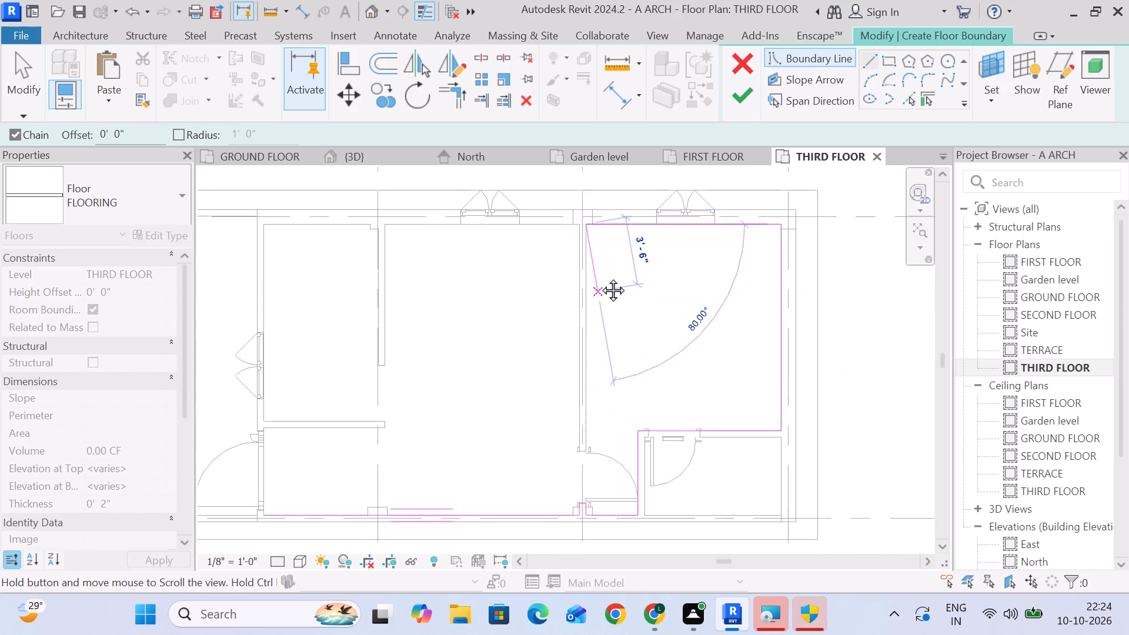
{"action": "middle_click_drag", "start_coordinate": [600, 277], "coordinate": [601, 270]}
{"action": "scroll", "coordinate": [596, 409], "scroll_direction": "up", "scroll_amount": 11}
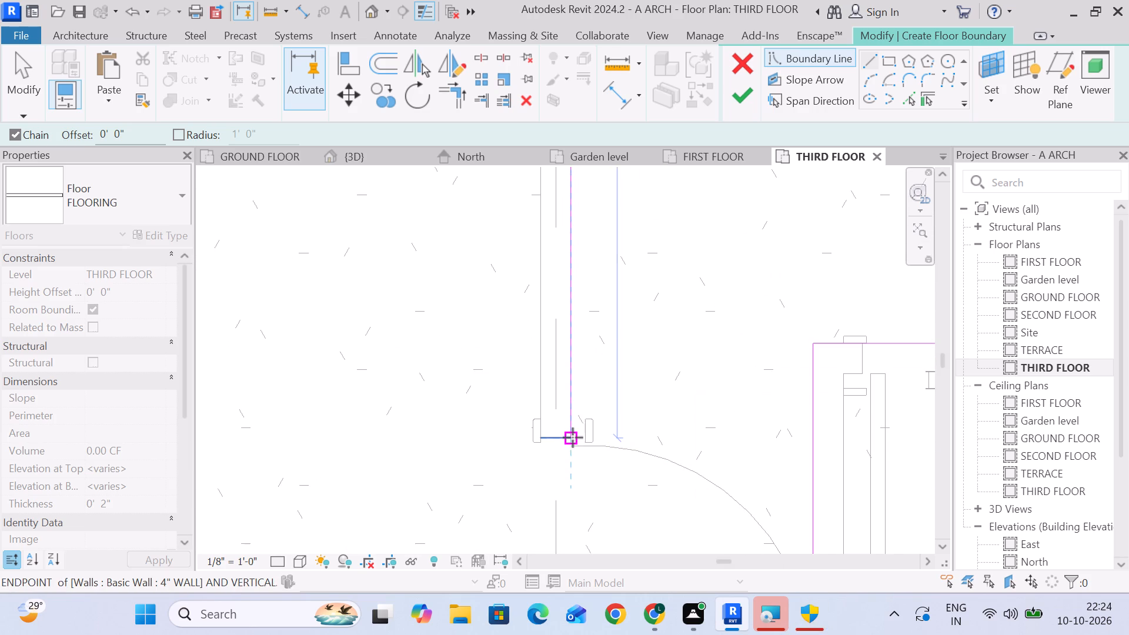
{"action": "left_click", "coordinate": [572, 437]}
{"action": "left_click", "coordinate": [541, 442]}
{"action": "scroll", "coordinate": [527, 342], "scroll_direction": "down", "scroll_amount": 4}
{"action": "middle_click_drag", "start_coordinate": [528, 346], "coordinate": [580, 570]}
{"action": "scroll", "coordinate": [594, 368], "scroll_direction": "down", "scroll_amount": 4}
{"action": "middle_click_drag", "start_coordinate": [593, 372], "coordinate": [625, 537]}
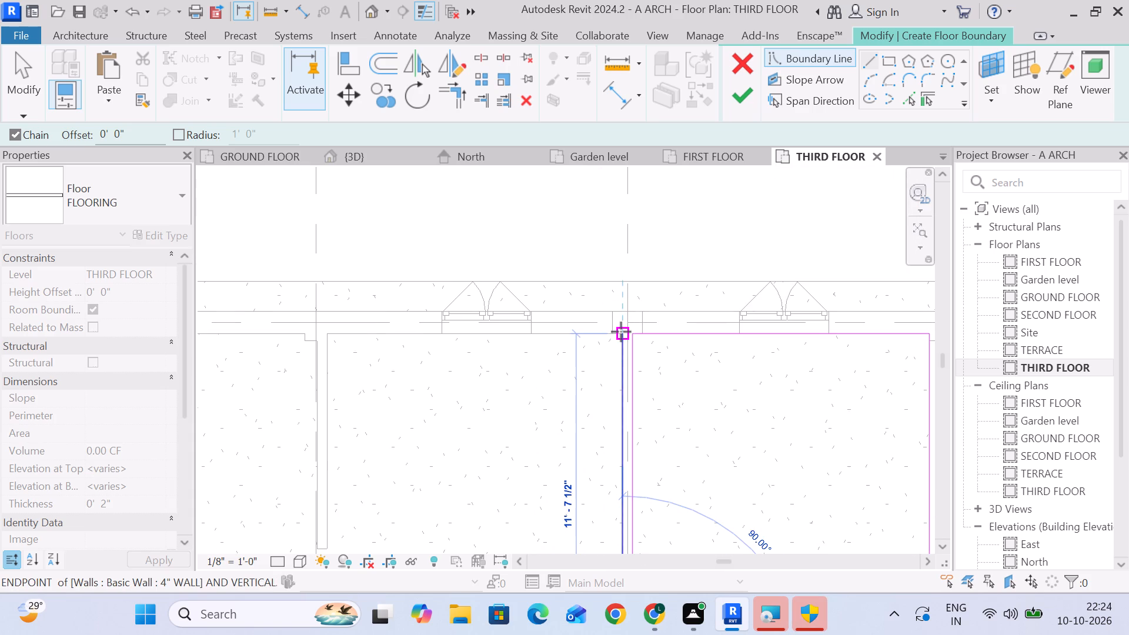
{"action": "left_click", "coordinate": [621, 335]}
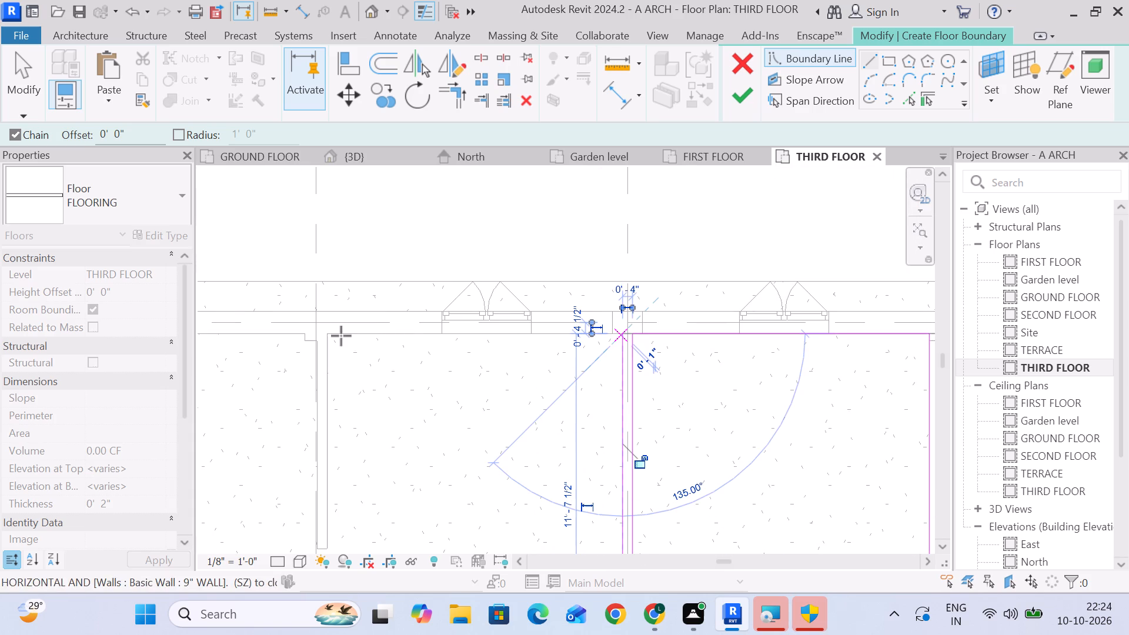
Carry the boundary across the middle room's window wall and around the free end of the 4" grid 3 partition, back up to the 9" x 12" column.
{"action": "left_click", "coordinate": [328, 335]}
{"action": "scroll", "coordinate": [346, 399], "scroll_direction": "down", "scroll_amount": 4}
{"action": "middle_click_drag", "start_coordinate": [346, 400], "coordinate": [373, 296]}
{"action": "middle_click_drag", "start_coordinate": [364, 414], "coordinate": [387, 359]}
{"action": "scroll", "coordinate": [383, 336], "scroll_direction": "up", "scroll_amount": 4}
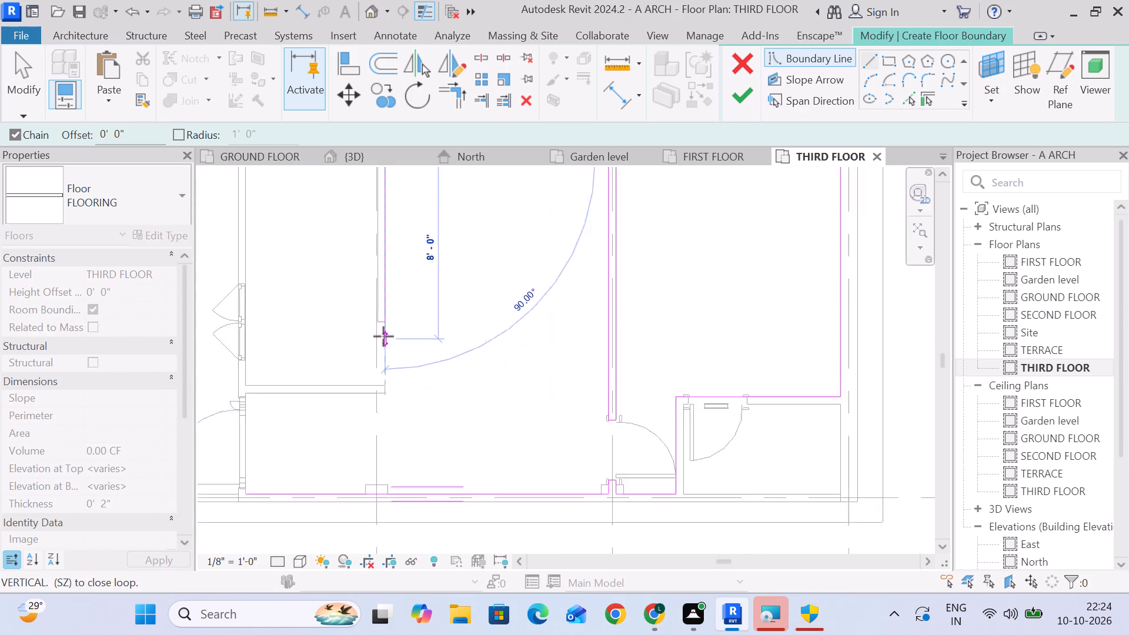
{"action": "scroll", "coordinate": [383, 336], "scroll_direction": "up", "scroll_amount": 7}
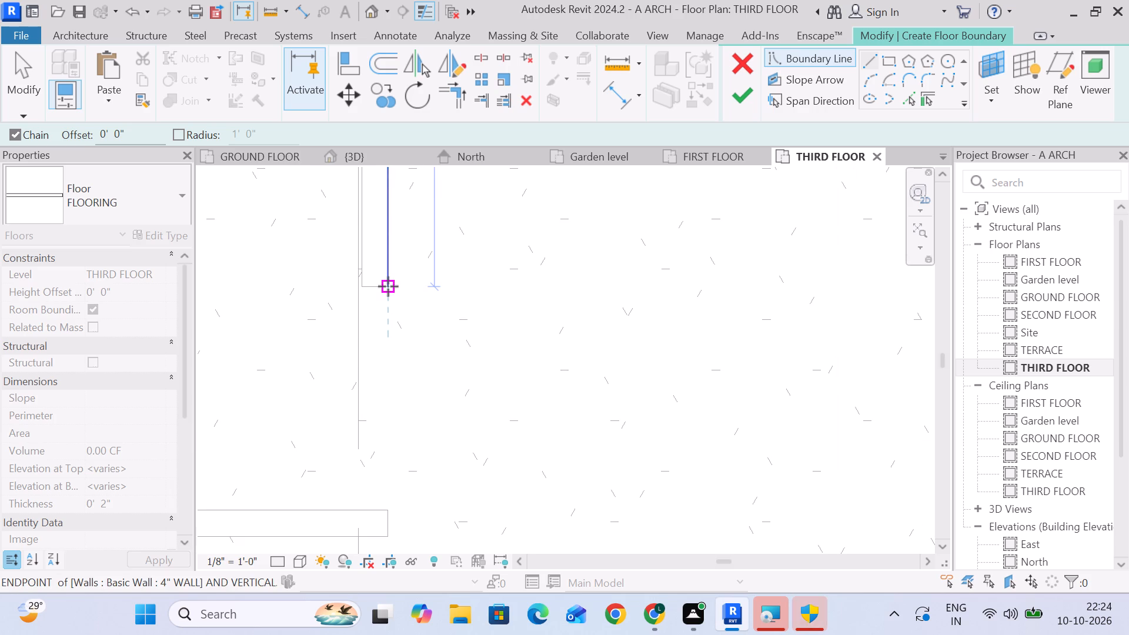
{"action": "left_click", "coordinate": [388, 286]}
{"action": "left_click", "coordinate": [363, 286]}
{"action": "scroll", "coordinate": [361, 286], "scroll_direction": "down", "scroll_amount": 5}
{"action": "middle_click_drag", "start_coordinate": [361, 309], "coordinate": [436, 564]}
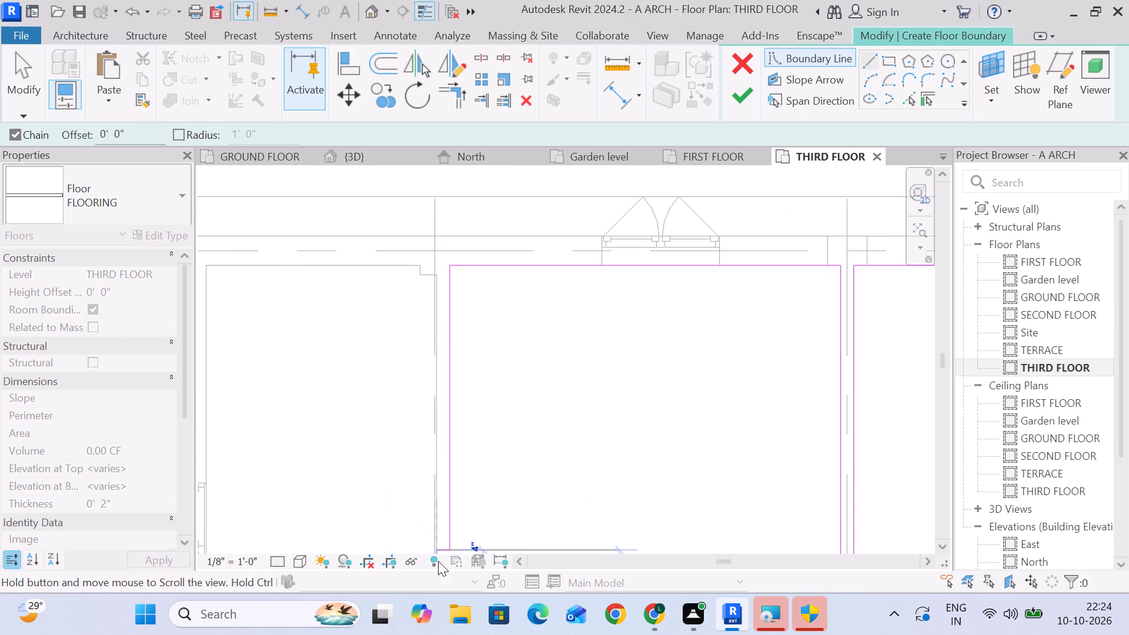
{"action": "scroll", "coordinate": [432, 279], "scroll_direction": "up", "scroll_amount": 6}
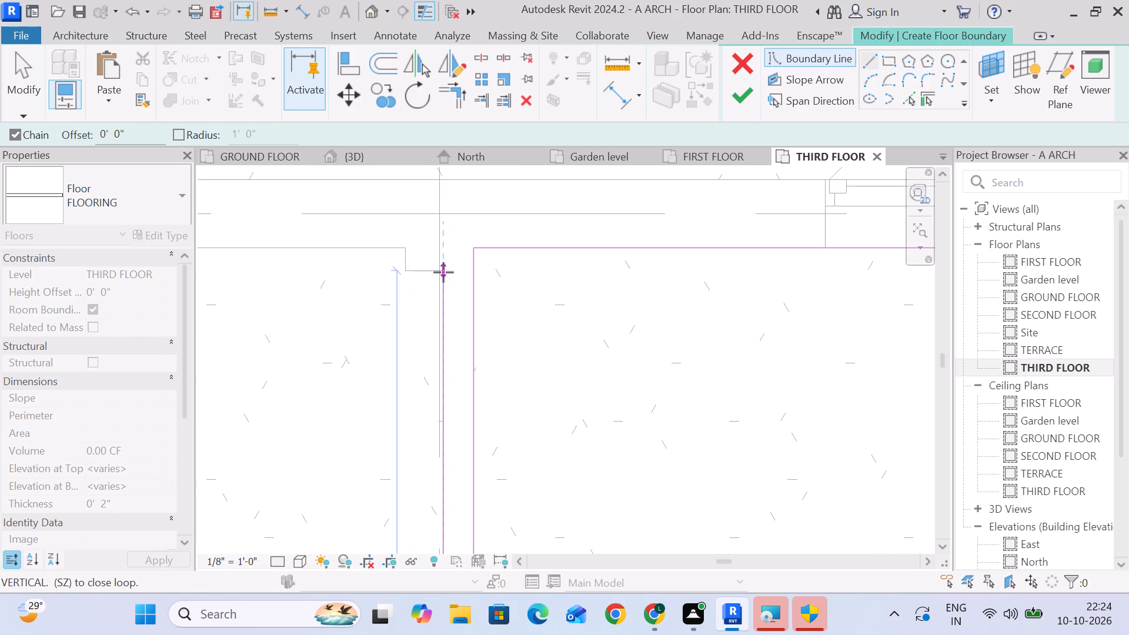
{"action": "scroll", "coordinate": [440, 272], "scroll_direction": "up", "scroll_amount": 6}
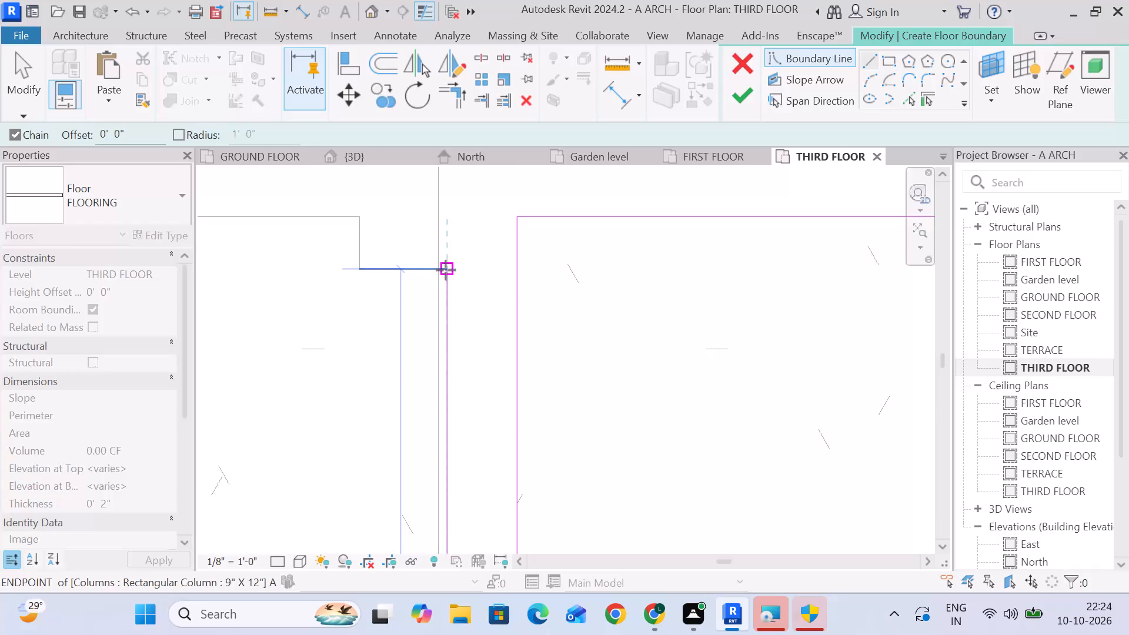
{"action": "left_click", "coordinate": [446, 270]}
Trace the 5" by 3" column projection, 5'-5 1/2" along the grid A wall to the corner, and down the adjoining wall to the horizontal partition.
{"action": "left_click", "coordinate": [360, 268]}
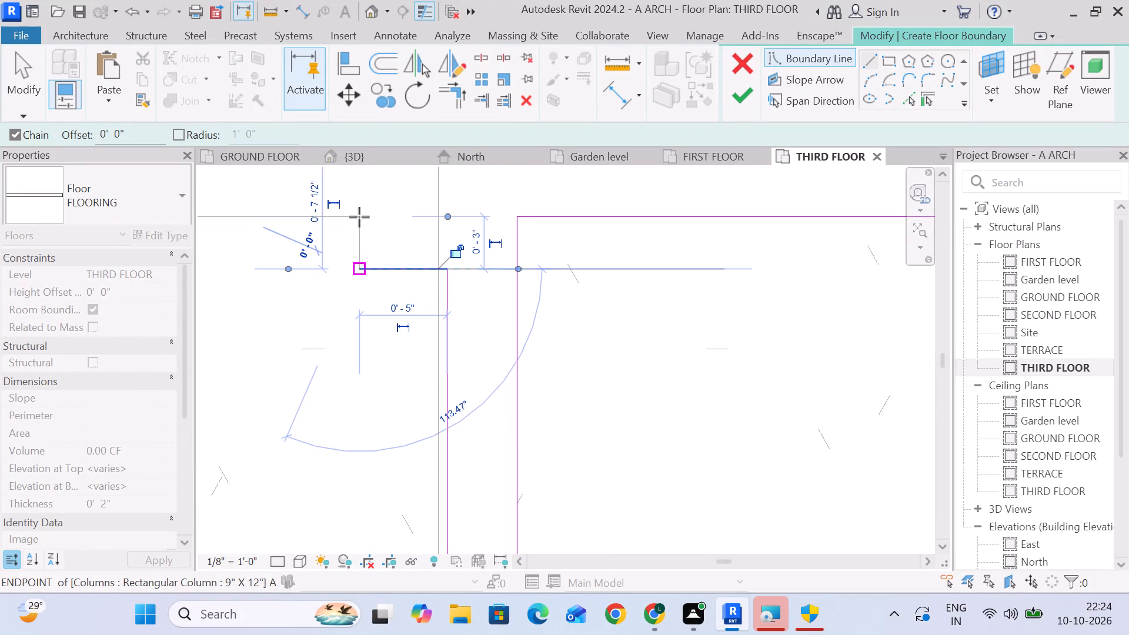
{"action": "left_click", "coordinate": [359, 216]}
{"action": "scroll", "coordinate": [312, 242], "scroll_direction": "down", "scroll_amount": 6}
{"action": "middle_click_drag", "start_coordinate": [312, 249], "coordinate": [882, 275]}
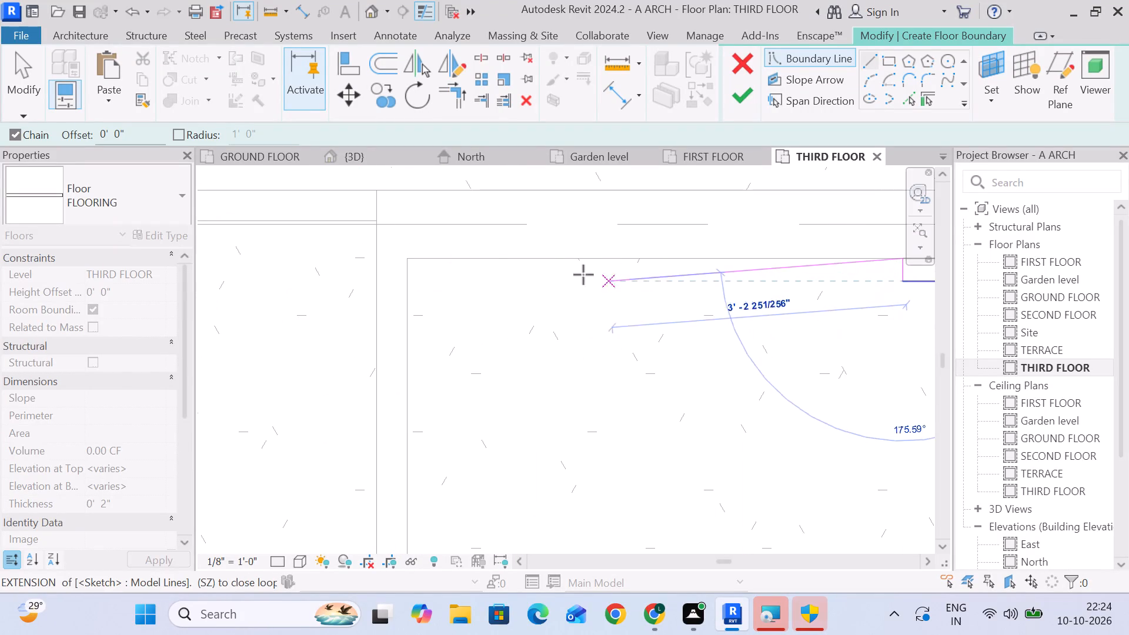
{"action": "left_click", "coordinate": [407, 258]}
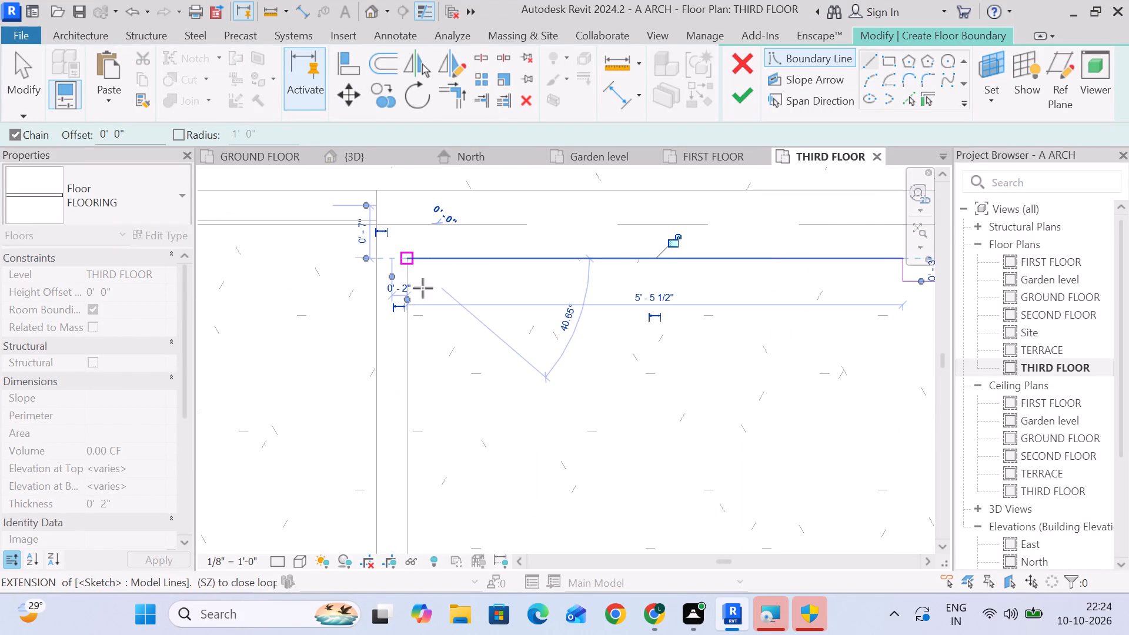
{"action": "scroll", "coordinate": [423, 292], "scroll_direction": "down", "scroll_amount": 5}
{"action": "middle_click_drag", "start_coordinate": [432, 309], "coordinate": [288, 211]}
{"action": "scroll", "coordinate": [343, 290], "scroll_direction": "down", "scroll_amount": 5}
{"action": "middle_click_drag", "start_coordinate": [356, 319], "coordinate": [379, 222]}
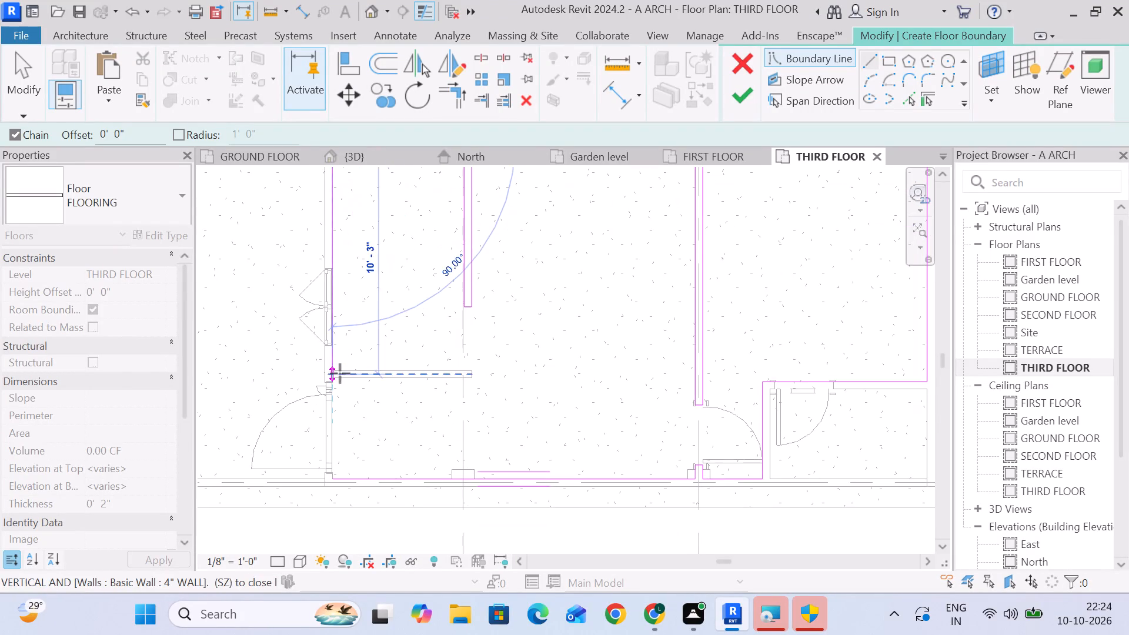
{"action": "scroll", "coordinate": [340, 373], "scroll_direction": "up", "scroll_amount": 12}
{"action": "left_click", "coordinate": [314, 357]}
Trace the boundary around the 6'-2 1/2" long, 4" thick horizontal partition and 4'-6" down the entrance wall, closing the loop at the starting corner.
{"action": "scroll", "coordinate": [583, 308], "scroll_direction": "down", "scroll_amount": 4}
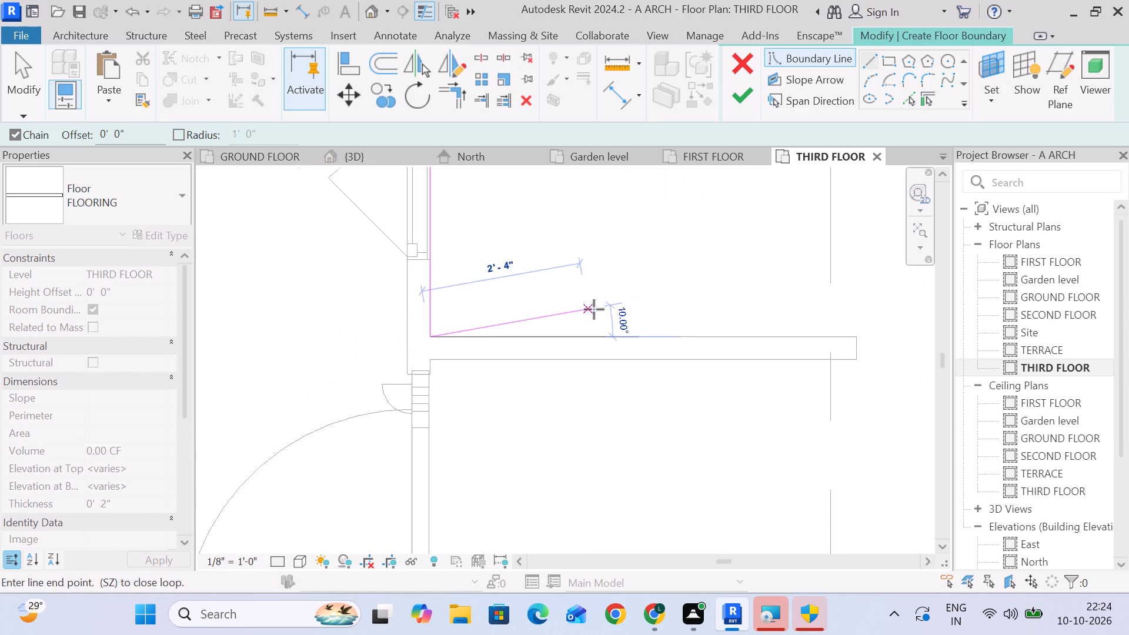
{"action": "middle_click_drag", "start_coordinate": [596, 309], "coordinate": [320, 287]}
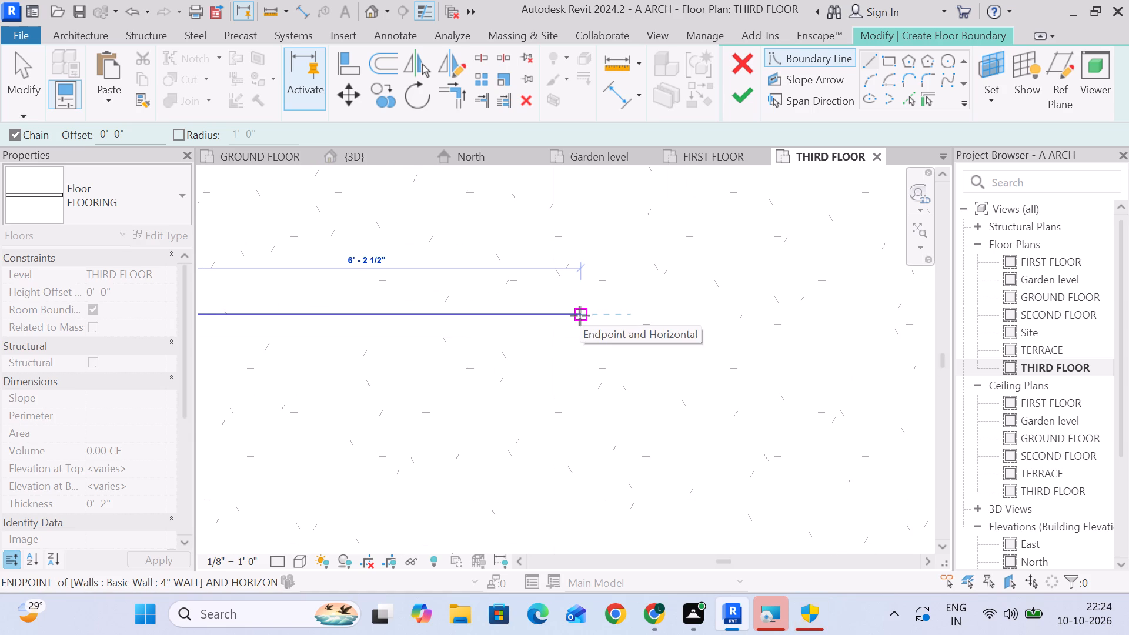
{"action": "left_click", "coordinate": [580, 316]}
{"action": "left_click", "coordinate": [580, 336]}
{"action": "scroll", "coordinate": [442, 337], "scroll_direction": "down", "scroll_amount": 2}
{"action": "middle_click_drag", "start_coordinate": [437, 337], "coordinate": [700, 279]}
{"action": "scroll", "coordinate": [490, 283], "scroll_direction": "up", "scroll_amount": 6}
{"action": "left_click", "coordinate": [485, 274]}
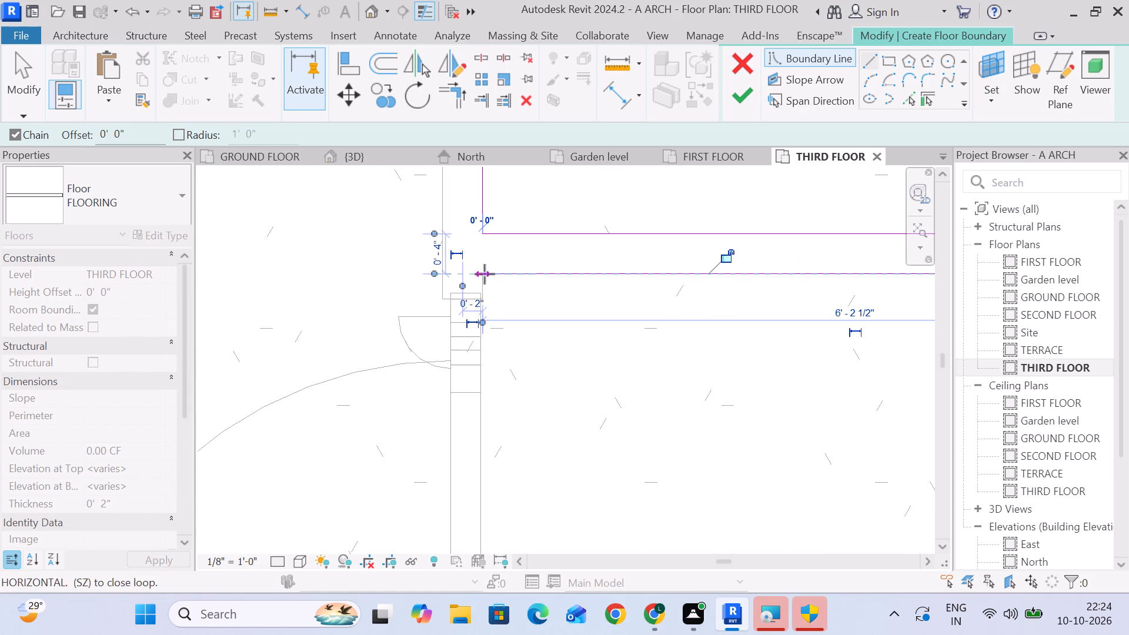
{"action": "scroll", "coordinate": [483, 302], "scroll_direction": "up", "scroll_amount": 5}
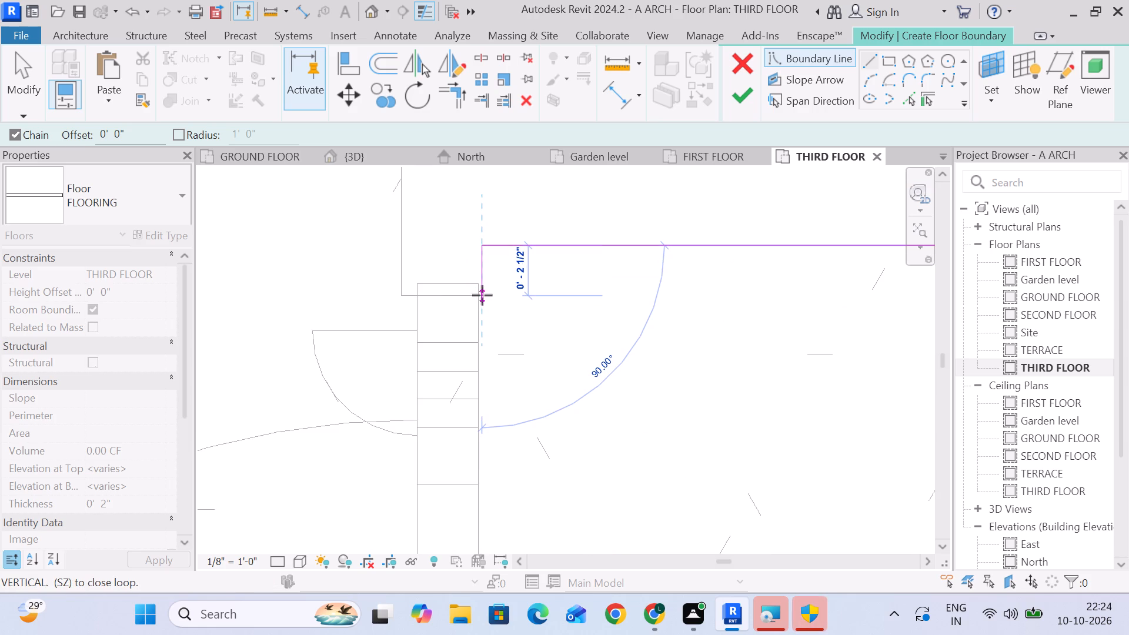
{"action": "scroll", "coordinate": [484, 296], "scroll_direction": "down", "scroll_amount": 8}
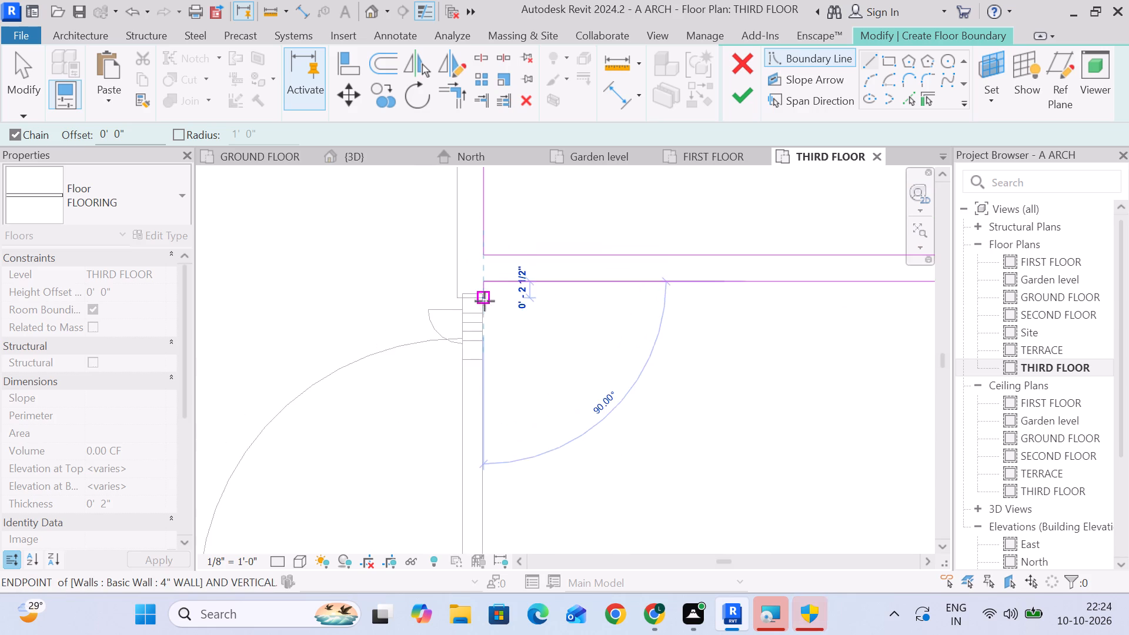
{"action": "middle_click_drag", "start_coordinate": [485, 301], "coordinate": [485, 200]}
{"action": "middle_click_drag", "start_coordinate": [492, 395], "coordinate": [469, 249]}
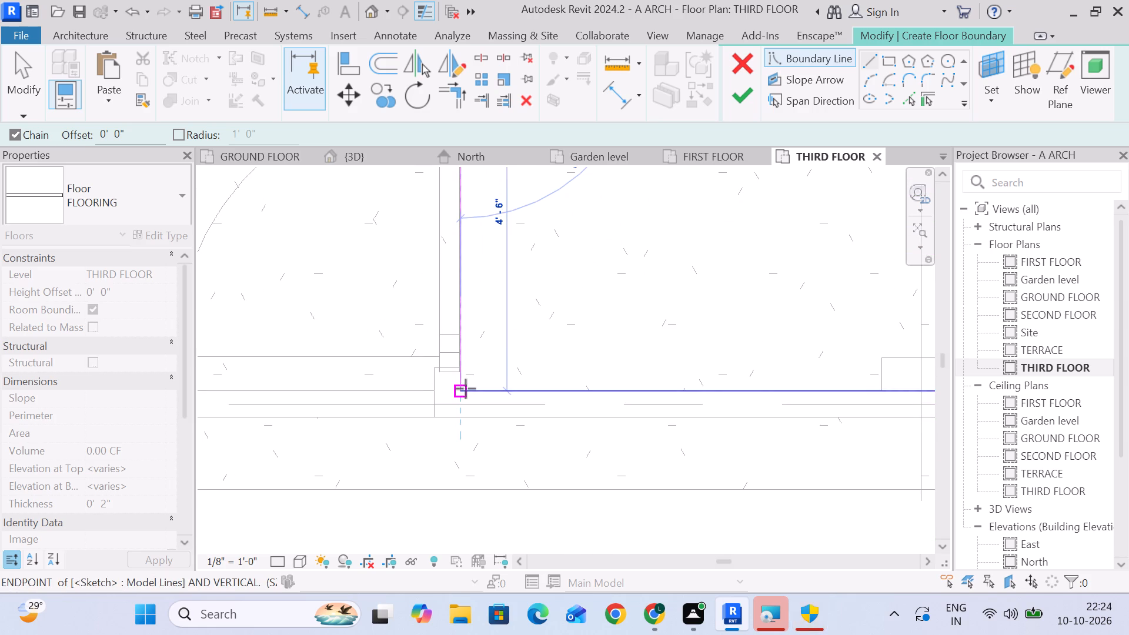
{"action": "left_click", "coordinate": [461, 389]}
Finish the FLOORING floor sketch without attaching the walls below to the floor.
{"action": "scroll", "coordinate": [532, 378], "scroll_direction": "down", "scroll_amount": 5}
{"action": "middle_click_drag", "start_coordinate": [532, 376], "coordinate": [447, 392]}
{"action": "scroll", "coordinate": [477, 372], "scroll_direction": "down", "scroll_amount": 7}
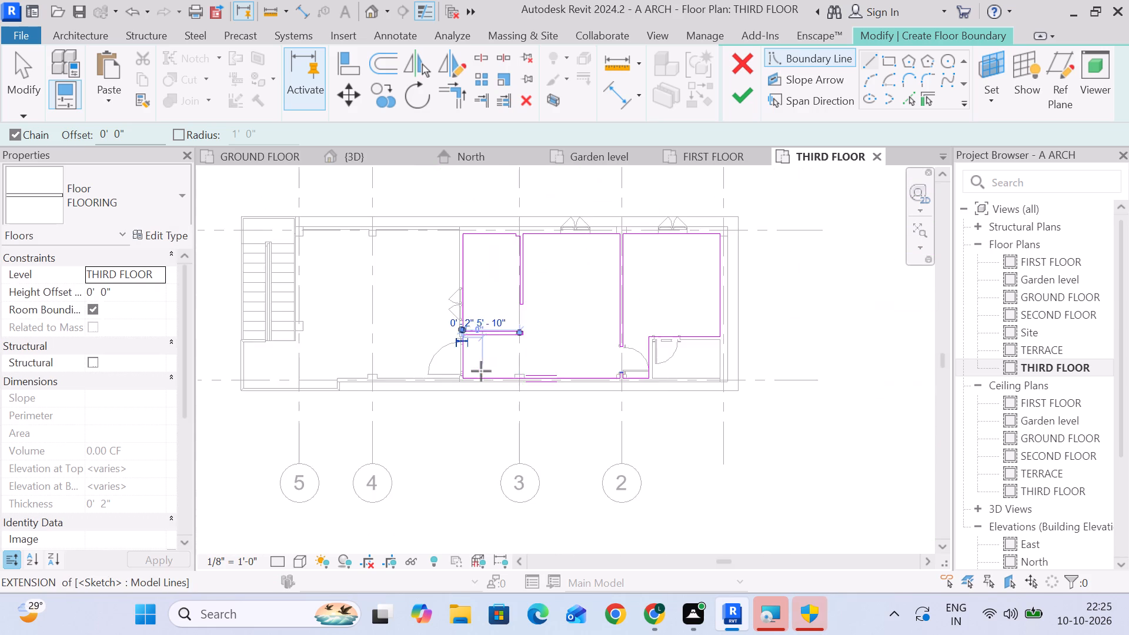
{"action": "scroll", "coordinate": [481, 371], "scroll_direction": "down", "scroll_amount": 6}
{"action": "left_click", "coordinate": [14, 75]}
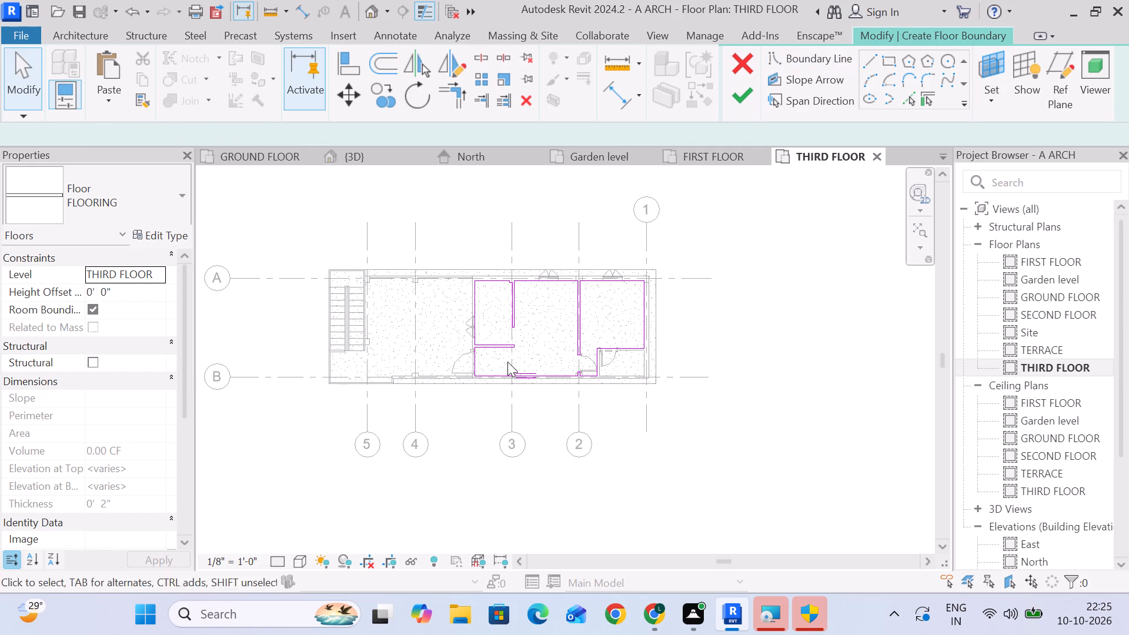
{"action": "middle_click_drag", "start_coordinate": [617, 353], "coordinate": [572, 357]}
{"action": "left_click", "coordinate": [747, 102]}
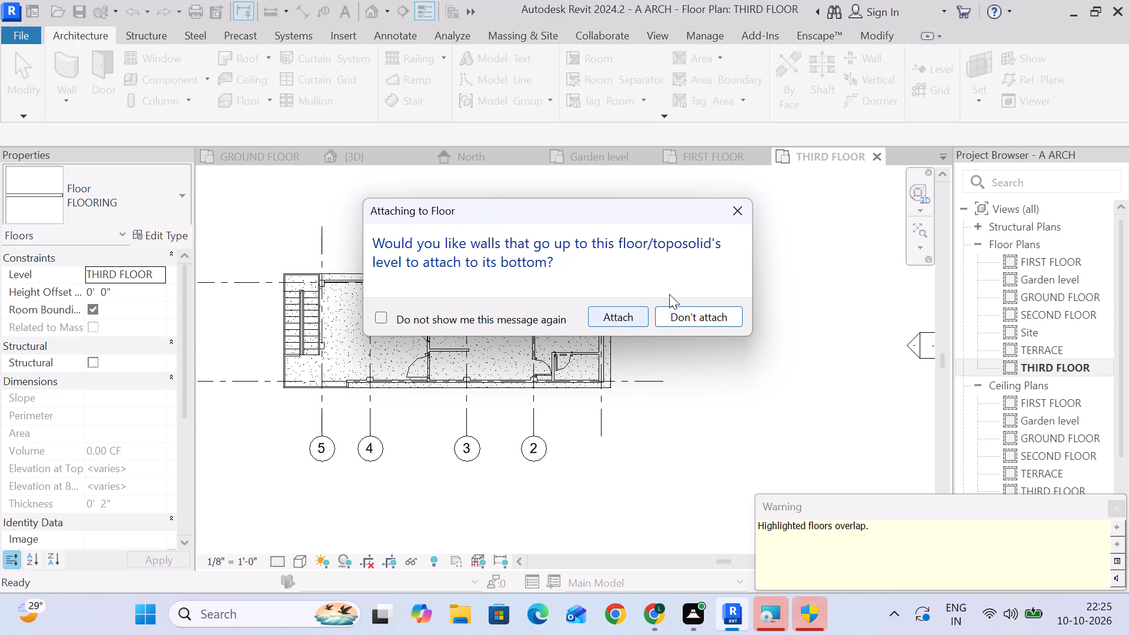
{"action": "left_click", "coordinate": [740, 221]}
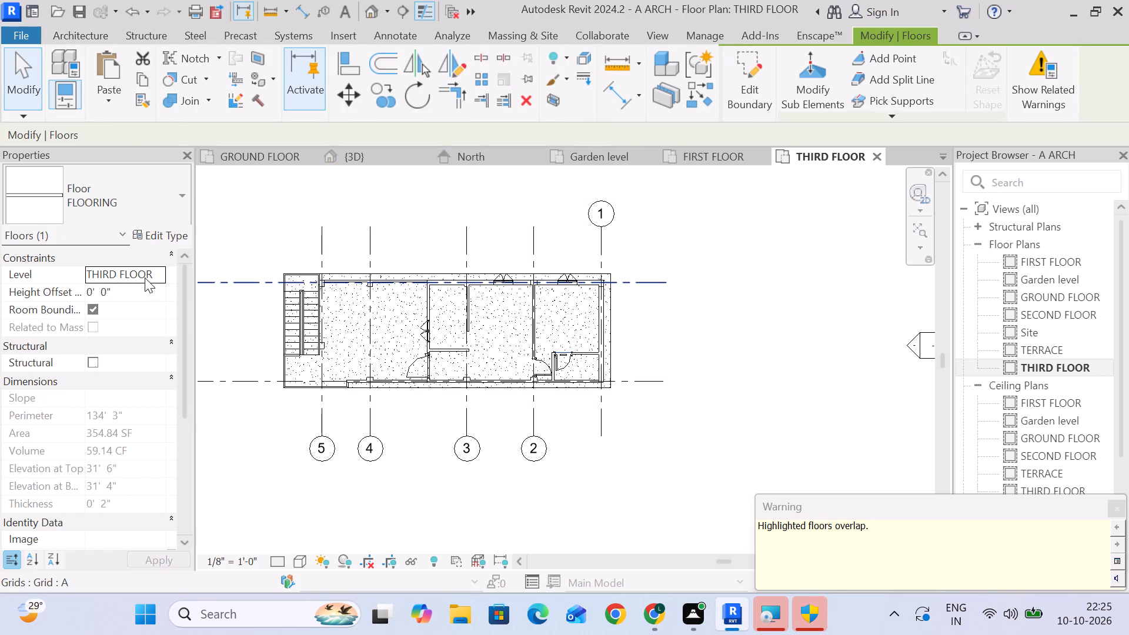
Review the level choices for the new floor and keep THIRD FLOOR selected.
{"action": "left_click", "coordinate": [158, 276]}
{"action": "scroll", "coordinate": [109, 357], "scroll_direction": "down", "scroll_amount": 2}
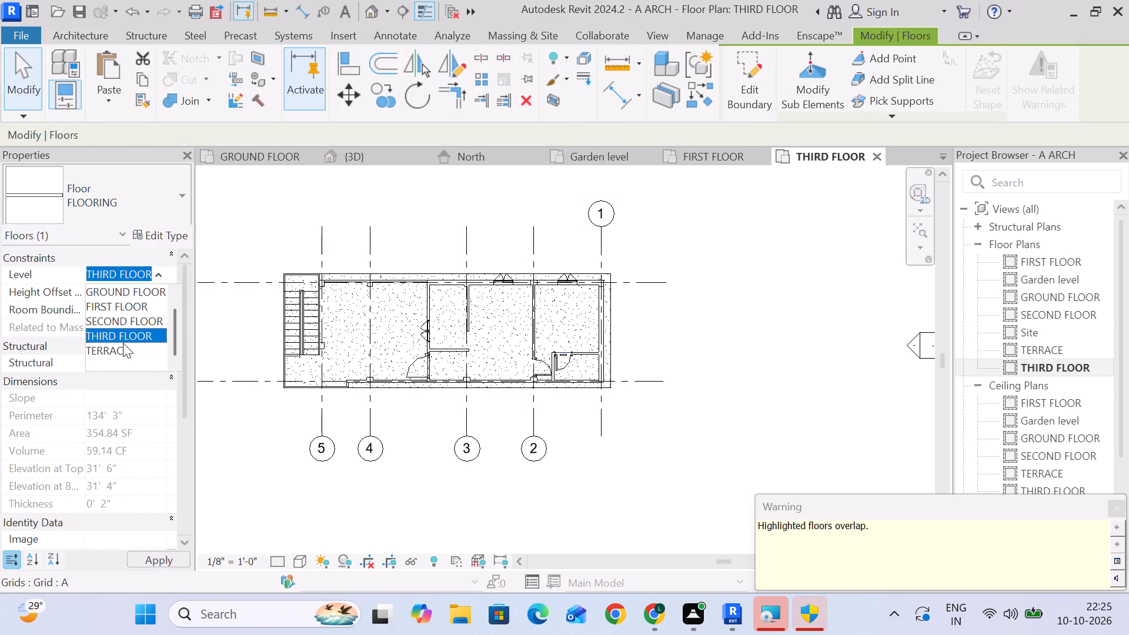
{"action": "left_click", "coordinate": [131, 336]}
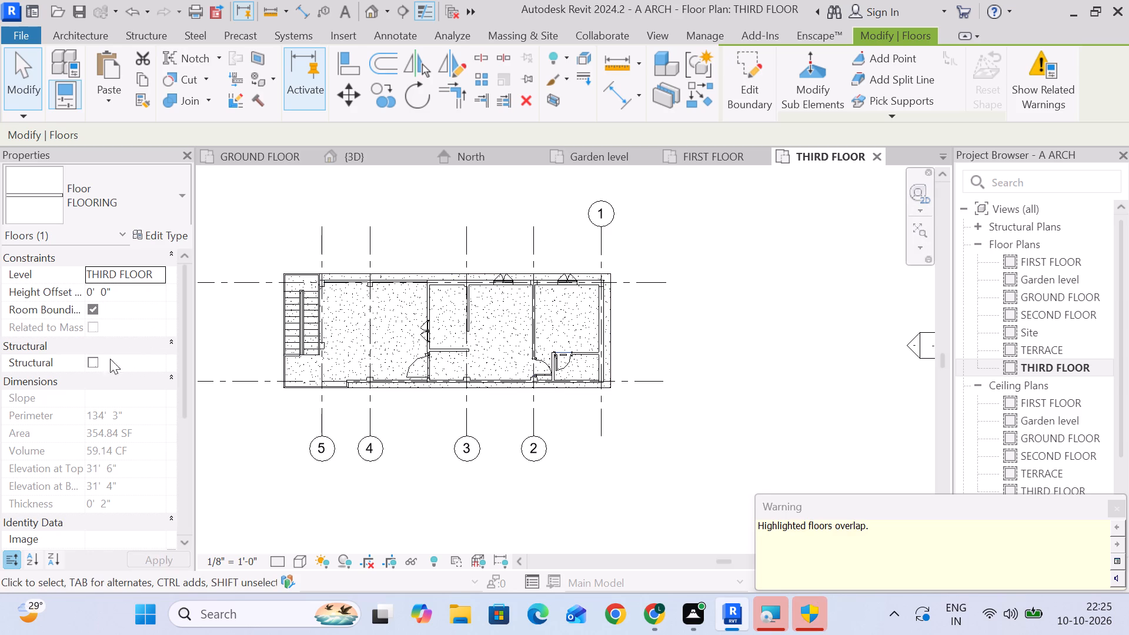
Set the height offset from level of the new third-floor FLOORING floor to 2".
{"action": "scroll", "coordinate": [106, 365], "scroll_direction": "up", "scroll_amount": 3}
{"action": "left_click", "coordinate": [118, 295]}
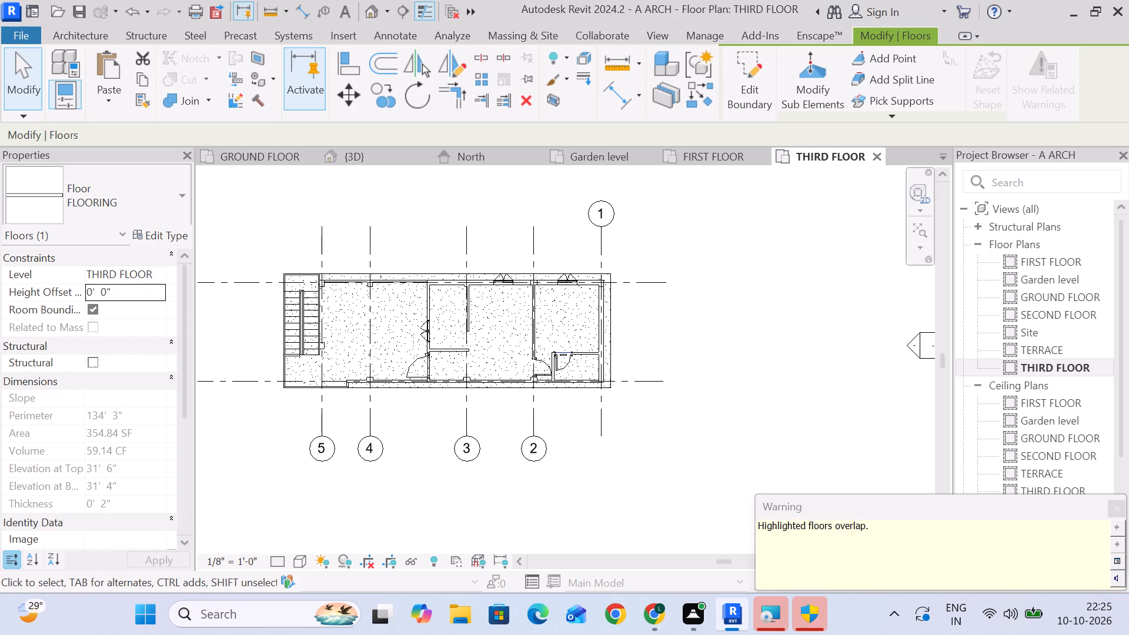
{"action": "left_click_drag", "start_coordinate": [121, 295], "coordinate": [42, 294]}
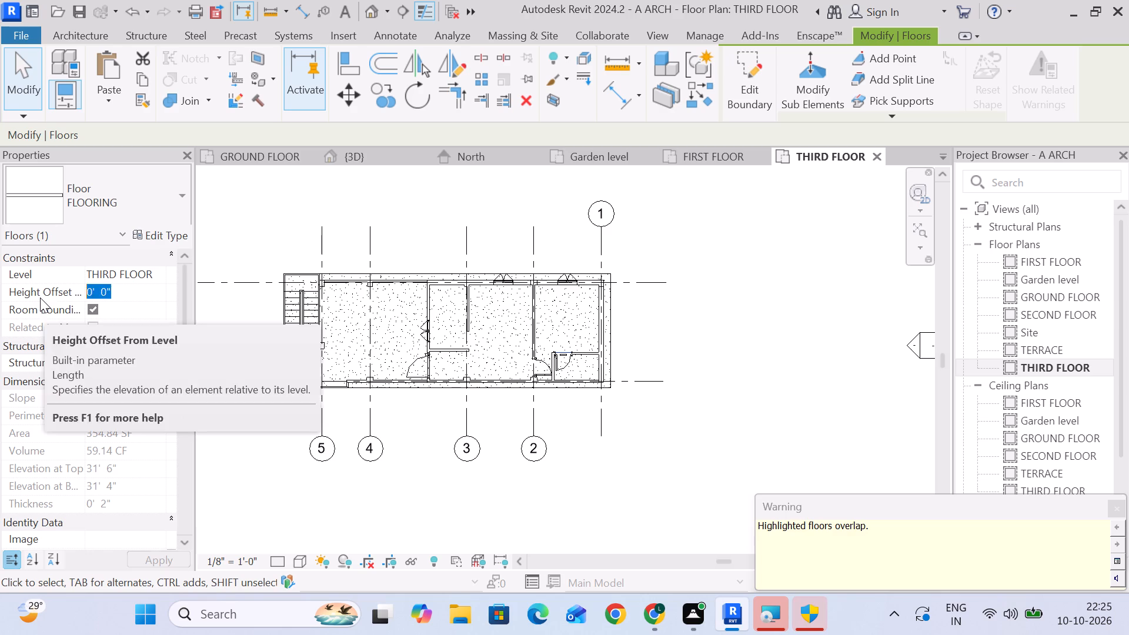
{"action": "key", "text": "2"}
{"action": "key", "text": "shift+quotedbl"}
{"action": "key", "text": "Return"}
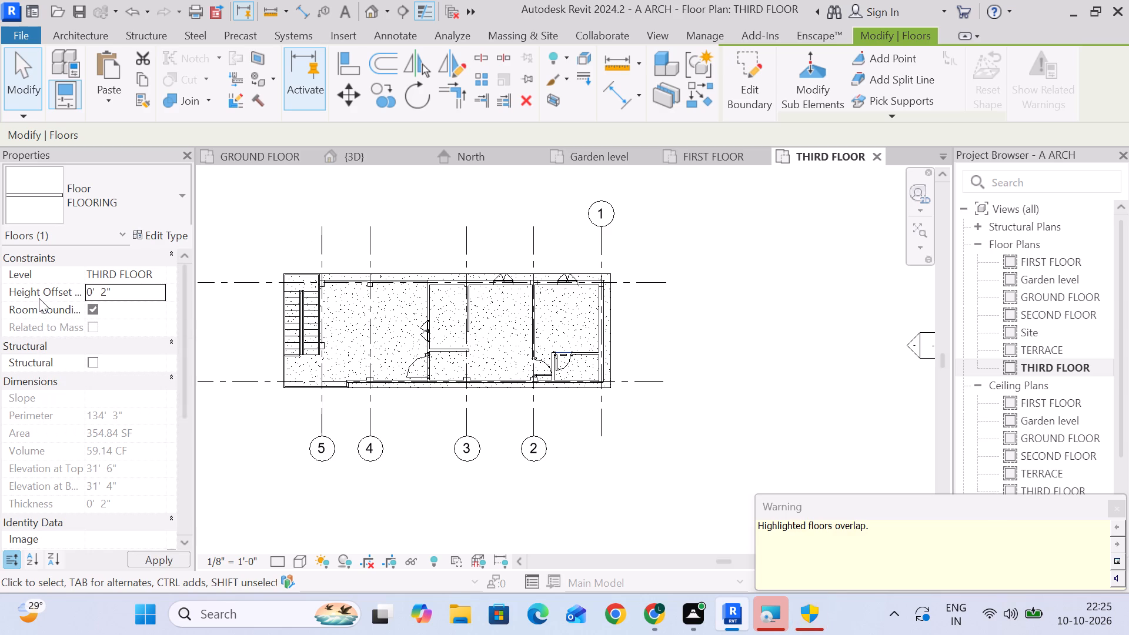
{"action": "left_click", "coordinate": [781, 371]}
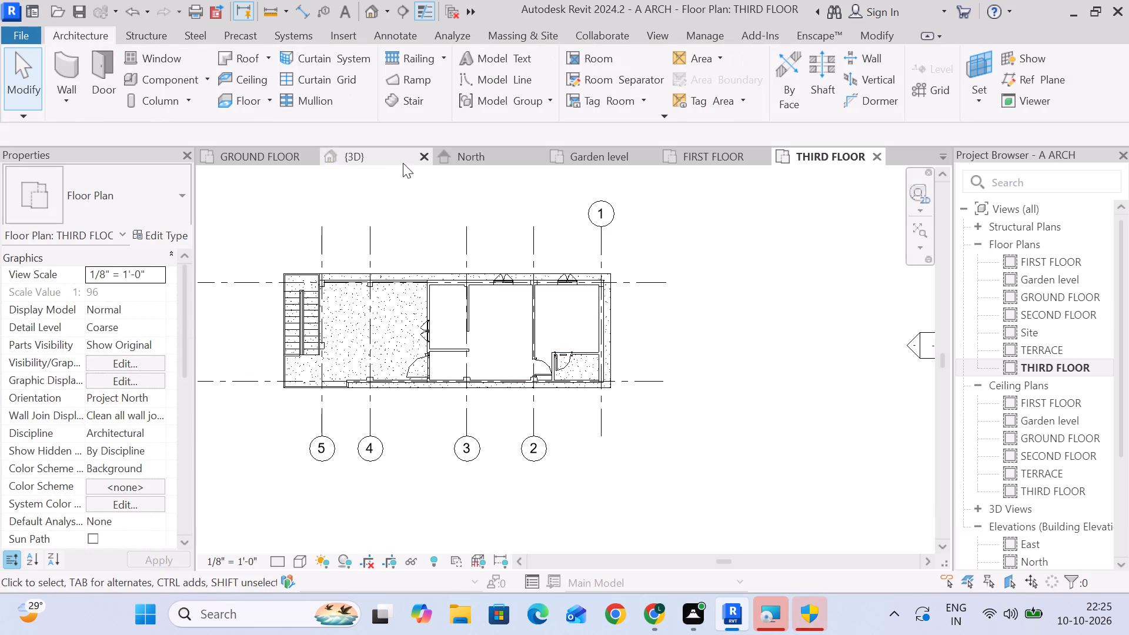
Examine the new flooring inside the third-floor rooms in the 3D view.
{"action": "left_click", "coordinate": [377, 162]}
{"action": "middle_click_drag", "start_coordinate": [643, 287], "coordinate": [549, 444]}
{"action": "scroll", "coordinate": [557, 389], "scroll_direction": "down", "scroll_amount": 4}
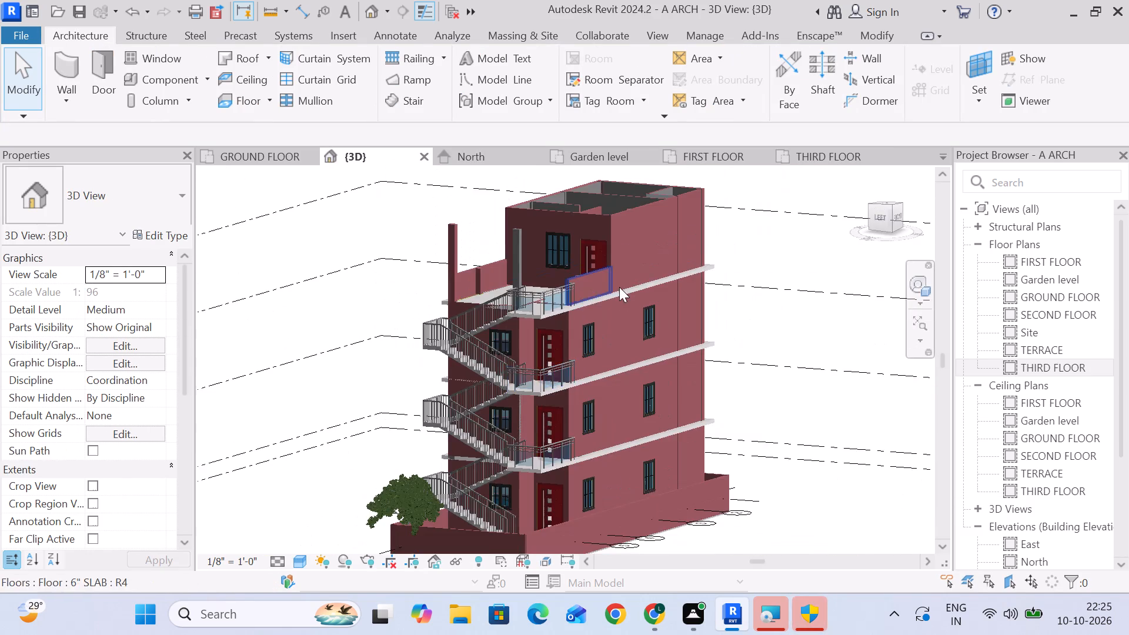
{"action": "middle_click_drag", "start_coordinate": [616, 288], "coordinate": [581, 339]}
{"action": "middle_click_drag", "start_coordinate": [643, 276], "coordinate": [534, 493]}
{"action": "scroll", "coordinate": [555, 315], "scroll_direction": "up", "scroll_amount": 6}
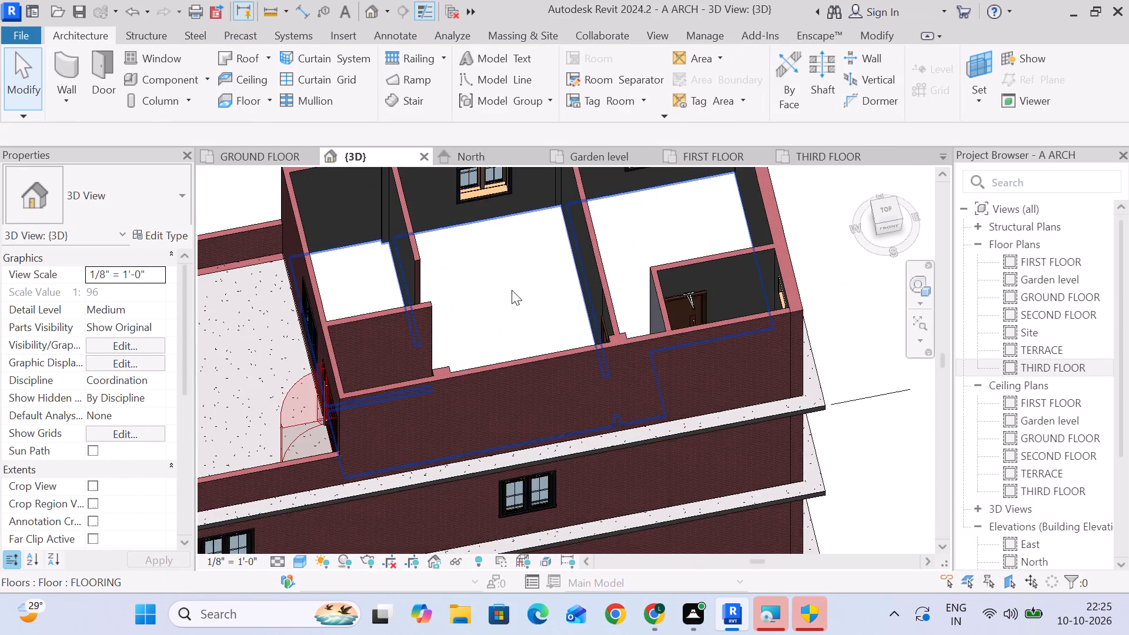
{"action": "scroll", "coordinate": [518, 286], "scroll_direction": "up", "scroll_amount": 15}
{"action": "scroll", "coordinate": [545, 339], "scroll_direction": "up", "scroll_amount": 7}
{"action": "scroll", "coordinate": [552, 344], "scroll_direction": "down", "scroll_amount": 16}
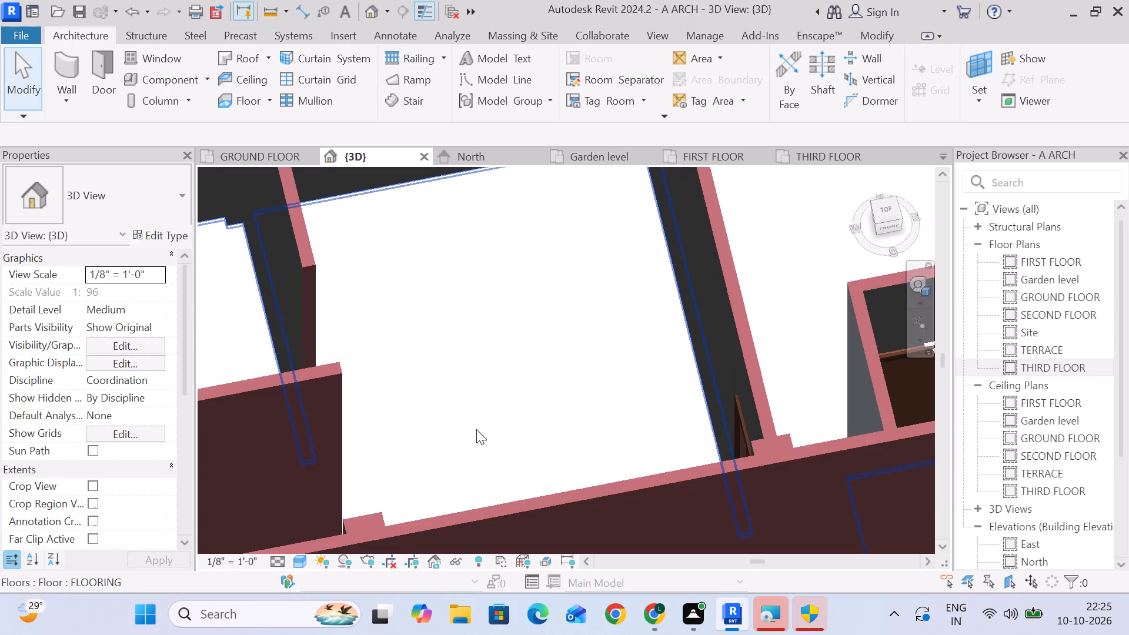
Check the third-floor flooring in the Textures visual style and return the 3D view to Shaded.
{"action": "left_click", "coordinate": [292, 556]}
{"action": "left_click", "coordinate": [306, 522]}
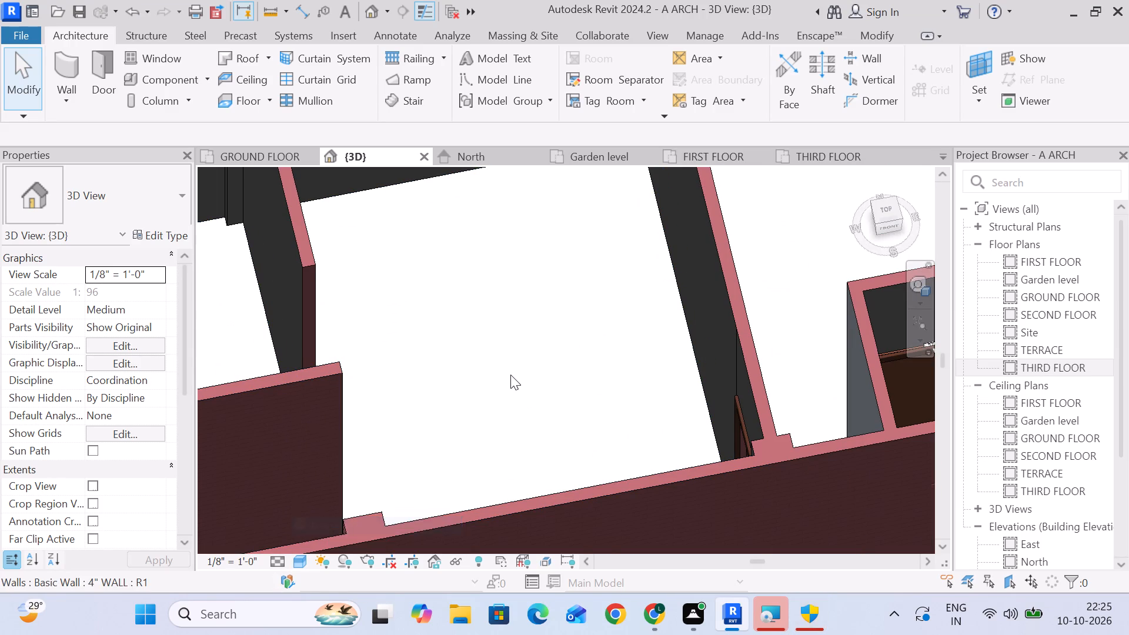
{"action": "scroll", "coordinate": [557, 350], "scroll_direction": "up", "scroll_amount": 6}
{"action": "scroll", "coordinate": [560, 349], "scroll_direction": "down", "scroll_amount": 11}
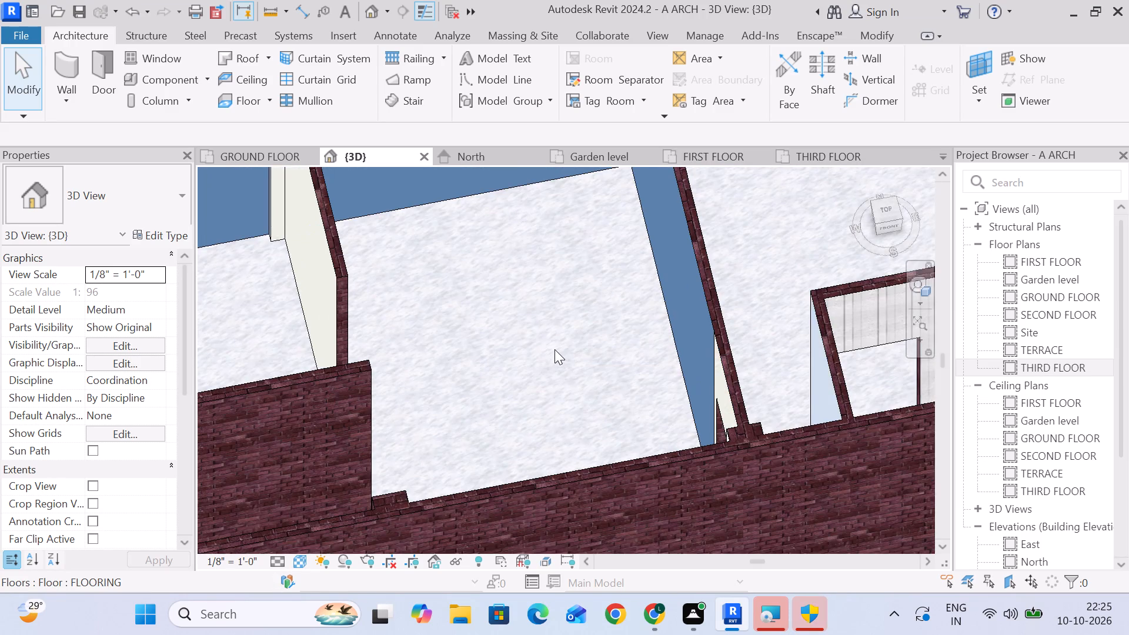
{"action": "left_click", "coordinate": [302, 557]}
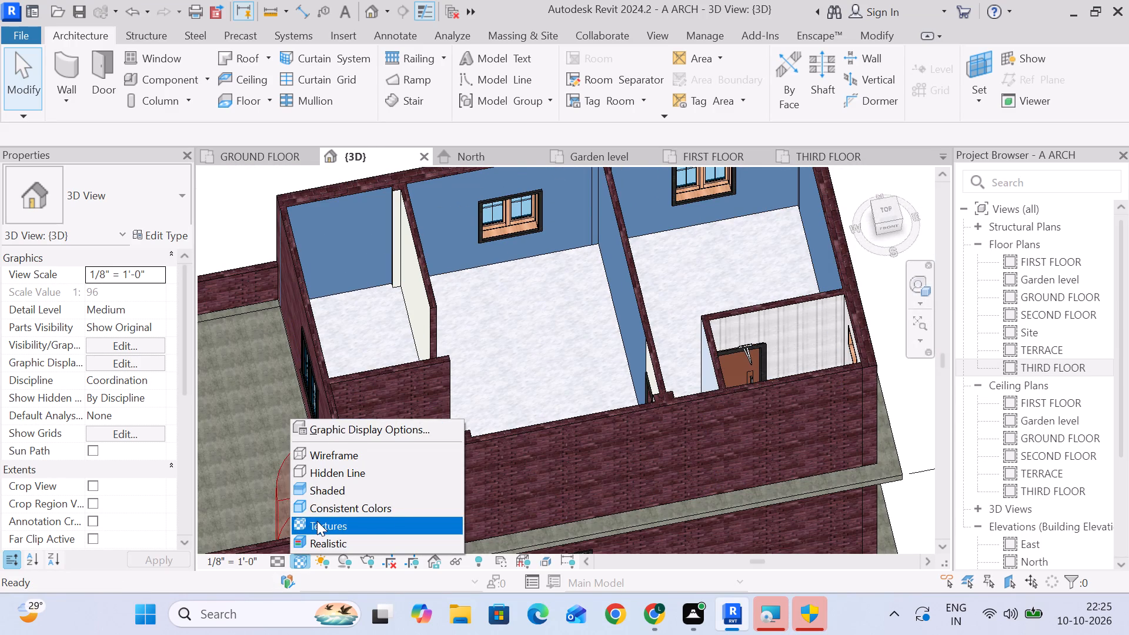
{"action": "left_click", "coordinate": [325, 494]}
Examine the third-floor open terrace, rooms and toilet from above in the 3D view for areas still lacking a floor finish.
{"action": "middle_click_drag", "start_coordinate": [542, 355], "coordinate": [516, 349]}
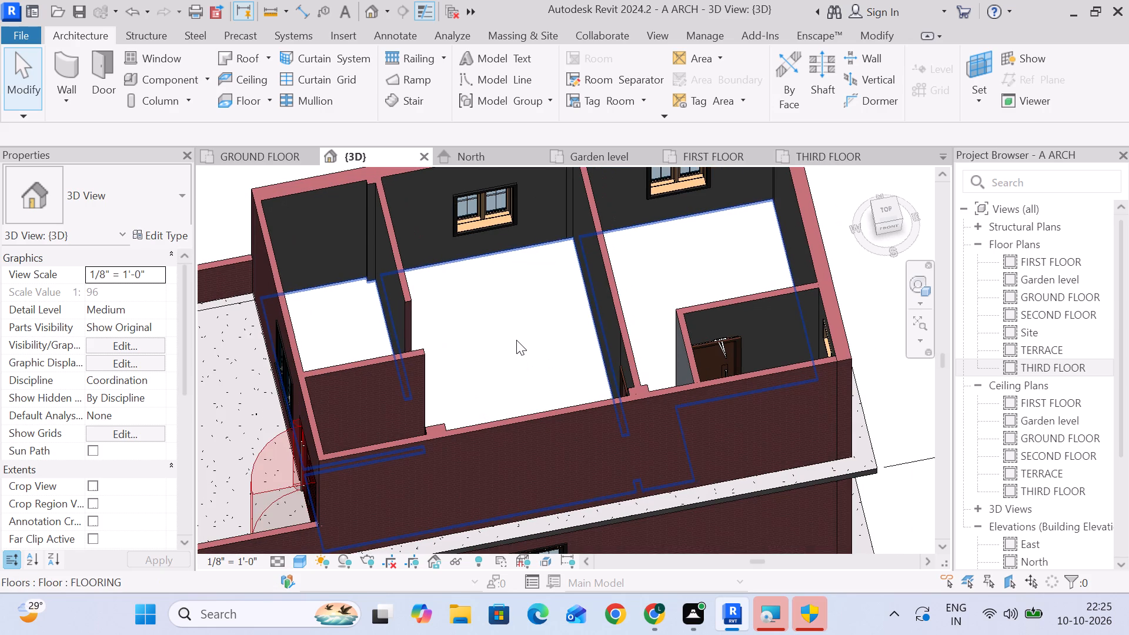
{"action": "scroll", "coordinate": [517, 340], "scroll_direction": "down", "scroll_amount": 3}
{"action": "middle_click_drag", "start_coordinate": [519, 343], "coordinate": [610, 316]}
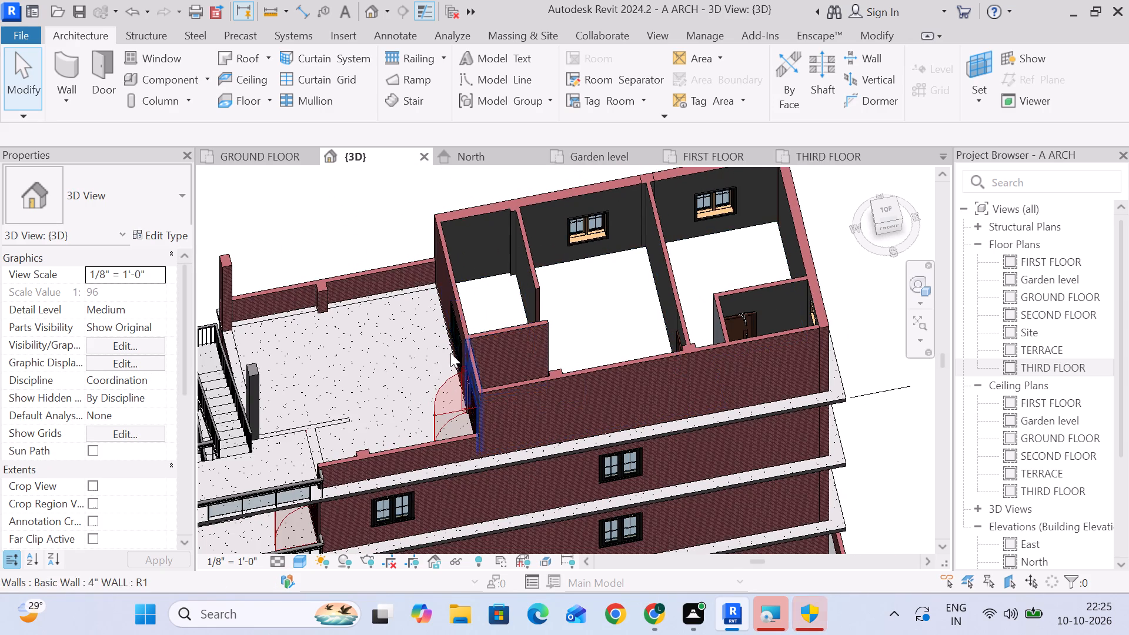
{"action": "middle_click_drag", "start_coordinate": [445, 353], "coordinate": [493, 303]}
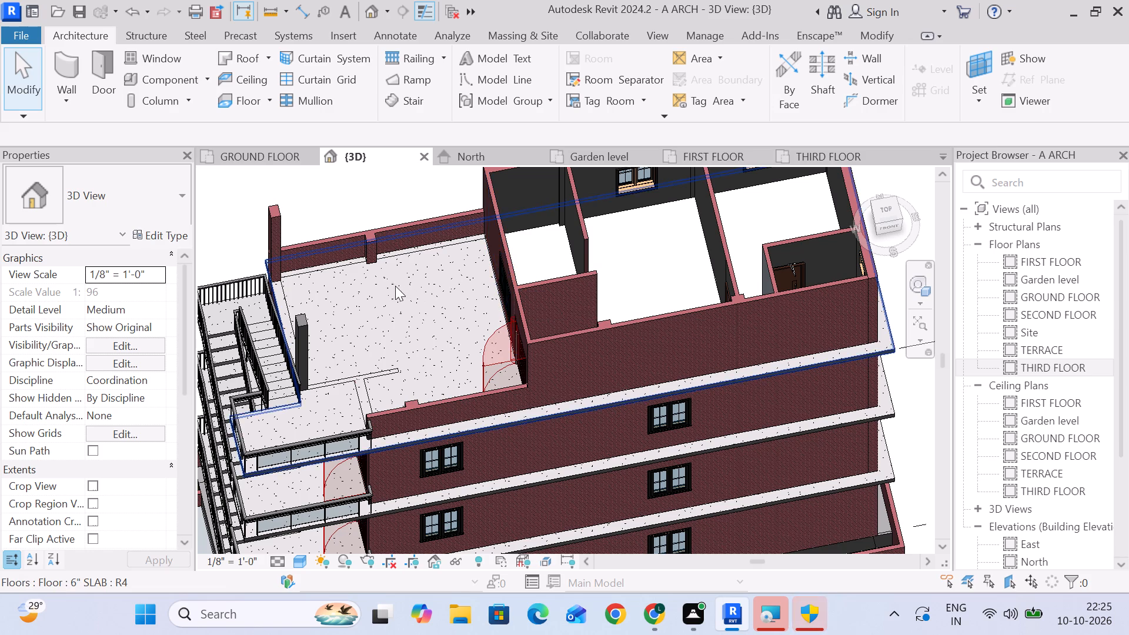
{"action": "scroll", "coordinate": [395, 286], "scroll_direction": "down", "scroll_amount": 2}
{"action": "middle_click_drag", "start_coordinate": [395, 286], "coordinate": [403, 263]}
{"action": "scroll", "coordinate": [332, 277], "scroll_direction": "up", "scroll_amount": 4}
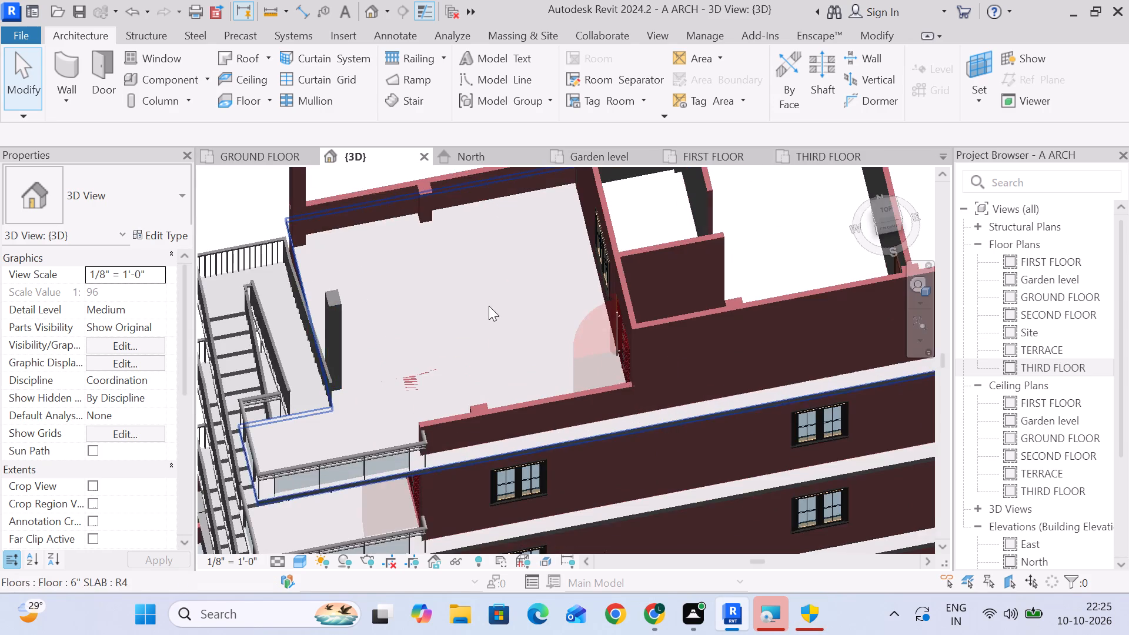
{"action": "middle_click_drag", "start_coordinate": [487, 305], "coordinate": [443, 295]}
{"action": "scroll", "coordinate": [434, 301], "scroll_direction": "down", "scroll_amount": 4}
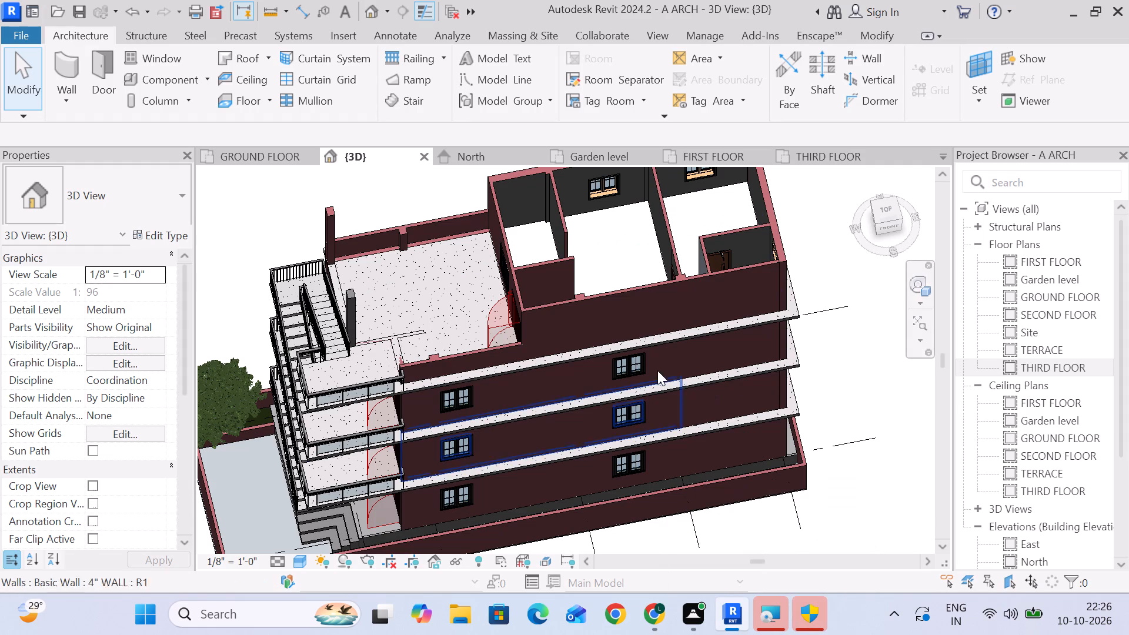
{"action": "scroll", "coordinate": [726, 354], "scroll_direction": "down", "scroll_amount": 2}
{"action": "left_click", "coordinate": [379, 194]}
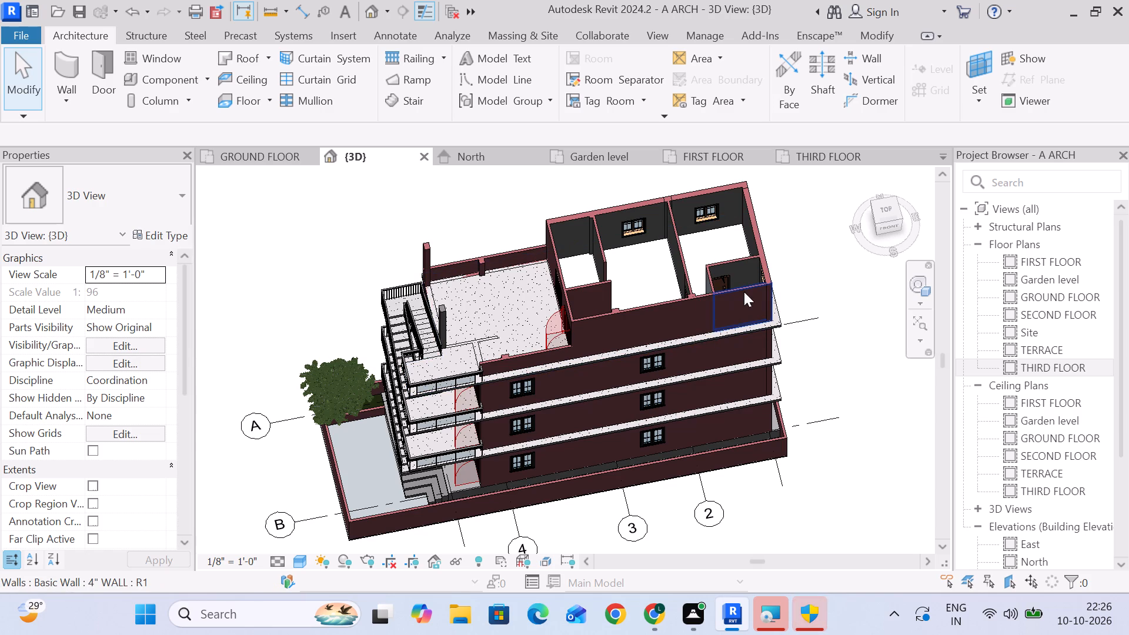
{"action": "middle_click_drag", "start_coordinate": [744, 292], "coordinate": [665, 326]}
{"action": "scroll", "coordinate": [673, 308], "scroll_direction": "up", "scroll_amount": 4}
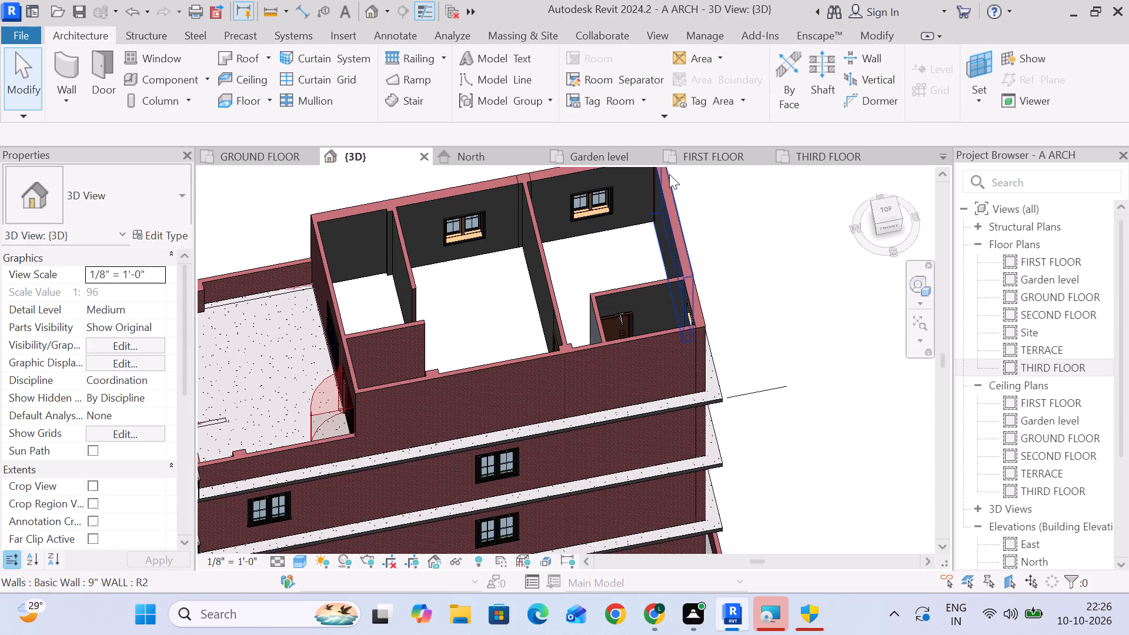
Start a FLOORING TOILET floor on the THIRD FLOOR plan and trace the toilet's 7'-0" lower wall and 4'-0" side wall.
{"action": "left_click", "coordinate": [800, 159]}
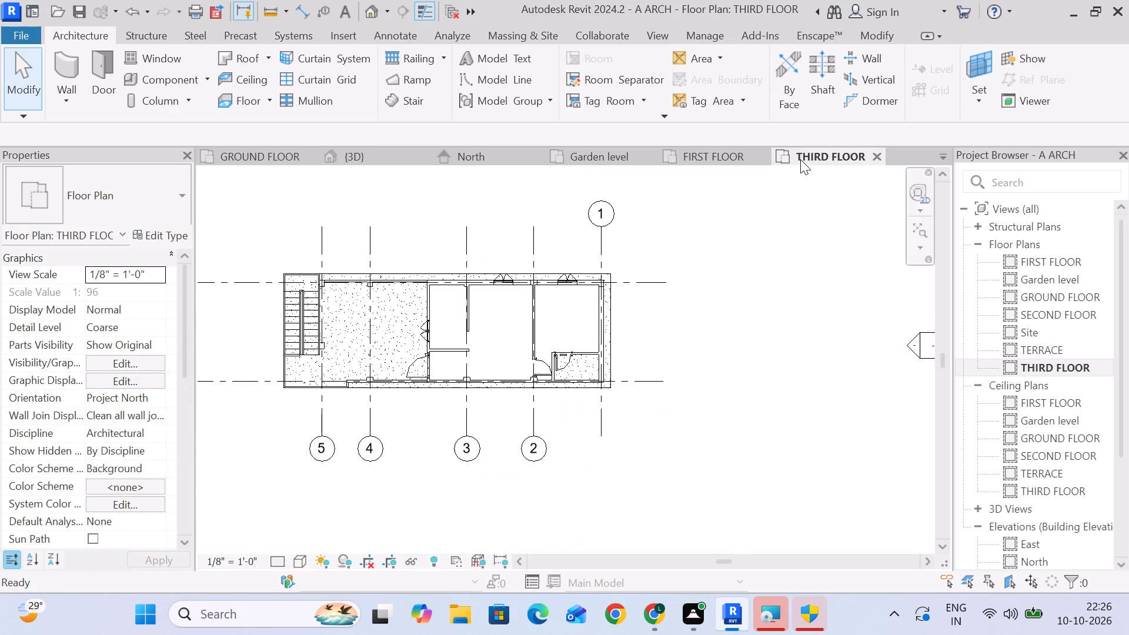
{"action": "scroll", "coordinate": [558, 373], "scroll_direction": "up", "scroll_amount": 11}
{"action": "middle_click_drag", "start_coordinate": [626, 393], "coordinate": [624, 367]}
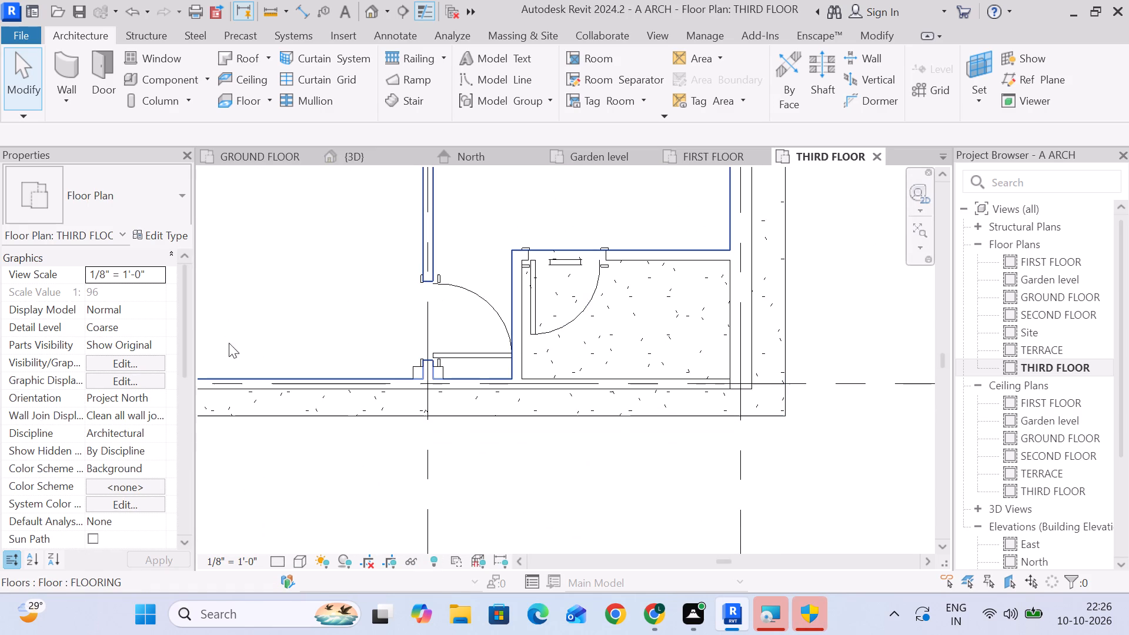
{"action": "left_click", "coordinate": [262, 103]}
{"action": "left_click", "coordinate": [118, 193]}
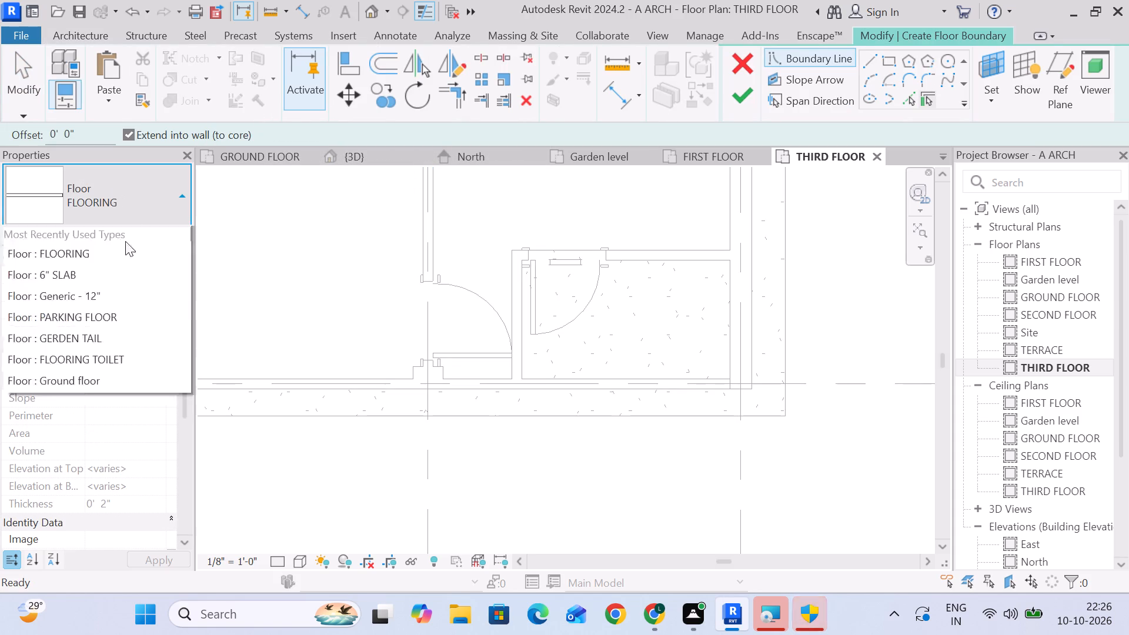
{"action": "left_click", "coordinate": [112, 308]}
{"action": "scroll", "coordinate": [699, 384], "scroll_direction": "up", "scroll_amount": 5}
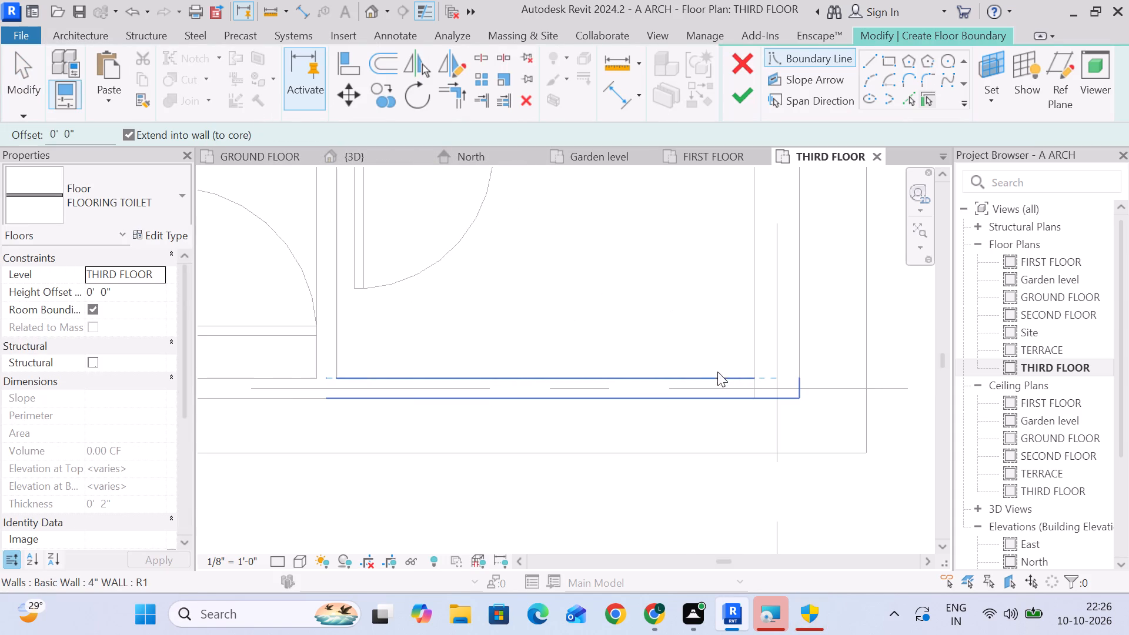
{"action": "left_click", "coordinate": [886, 62]}
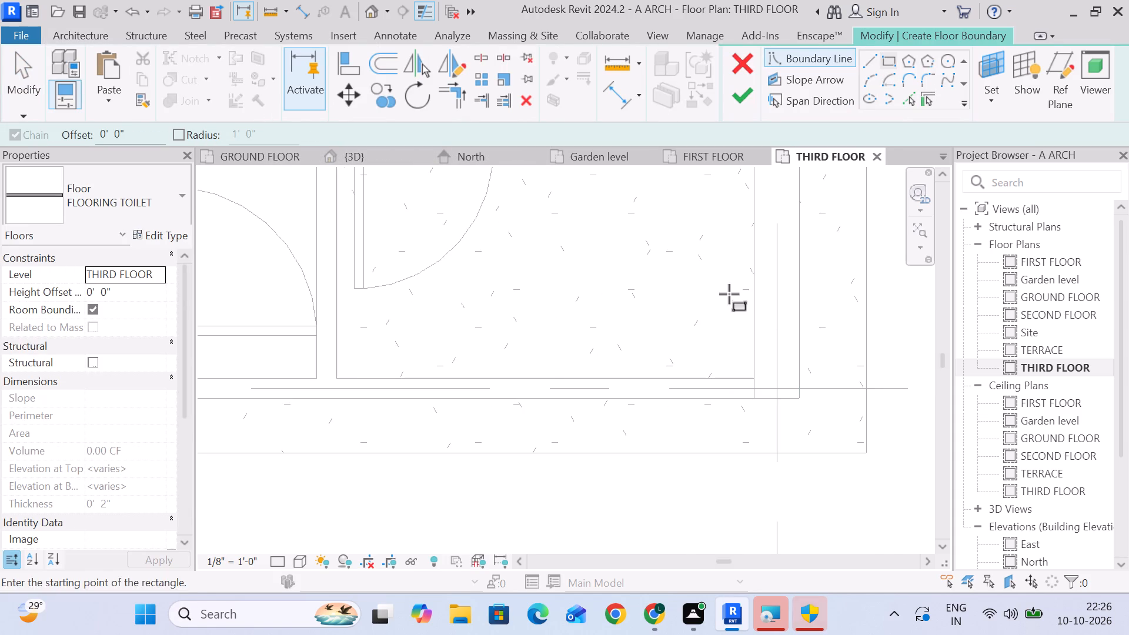
{"action": "middle_click_drag", "start_coordinate": [734, 305], "coordinate": [751, 426]}
{"action": "scroll", "coordinate": [751, 426], "scroll_direction": "down", "scroll_amount": 2}
{"action": "left_click", "coordinate": [864, 62]}
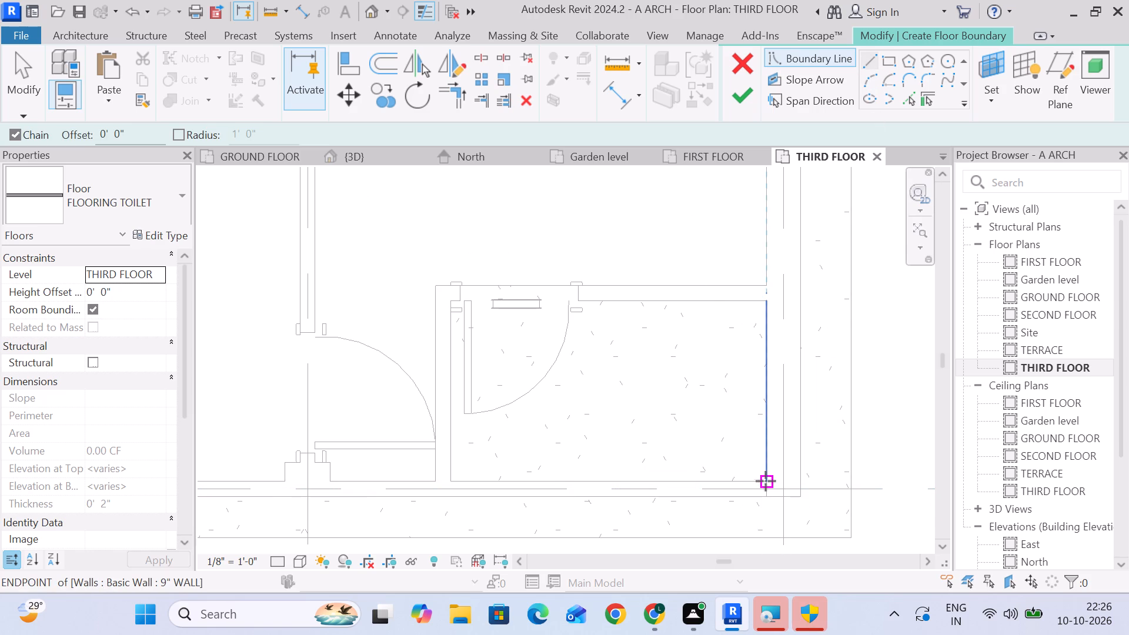
{"action": "left_click", "coordinate": [766, 481]}
{"action": "left_click", "coordinate": [450, 480]}
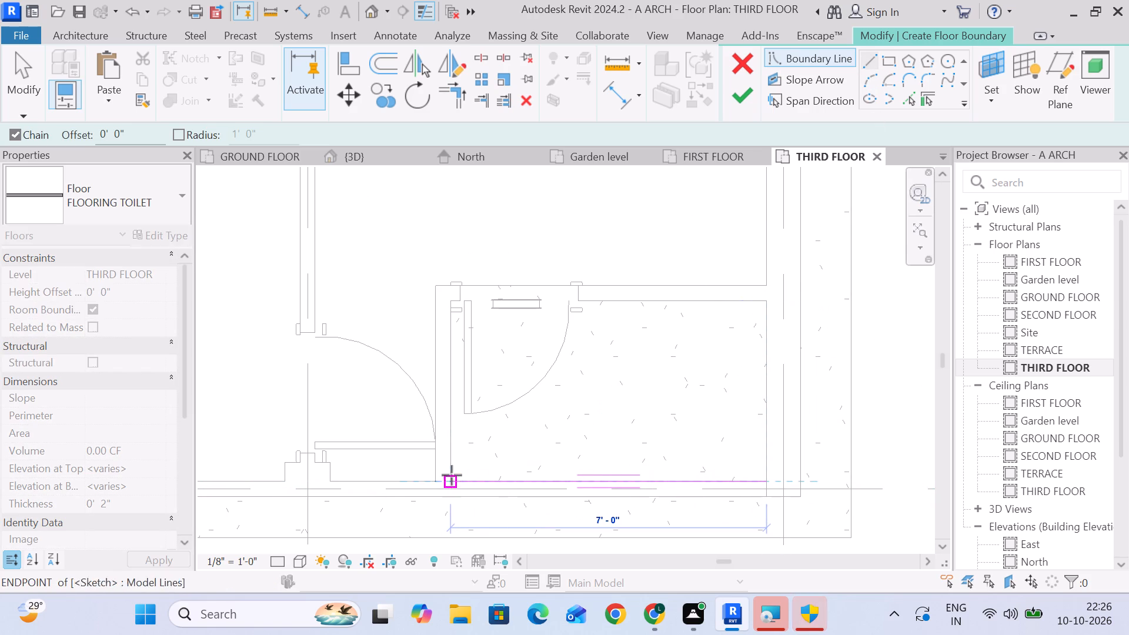
{"action": "scroll", "coordinate": [450, 300], "scroll_direction": "up", "scroll_amount": 6}
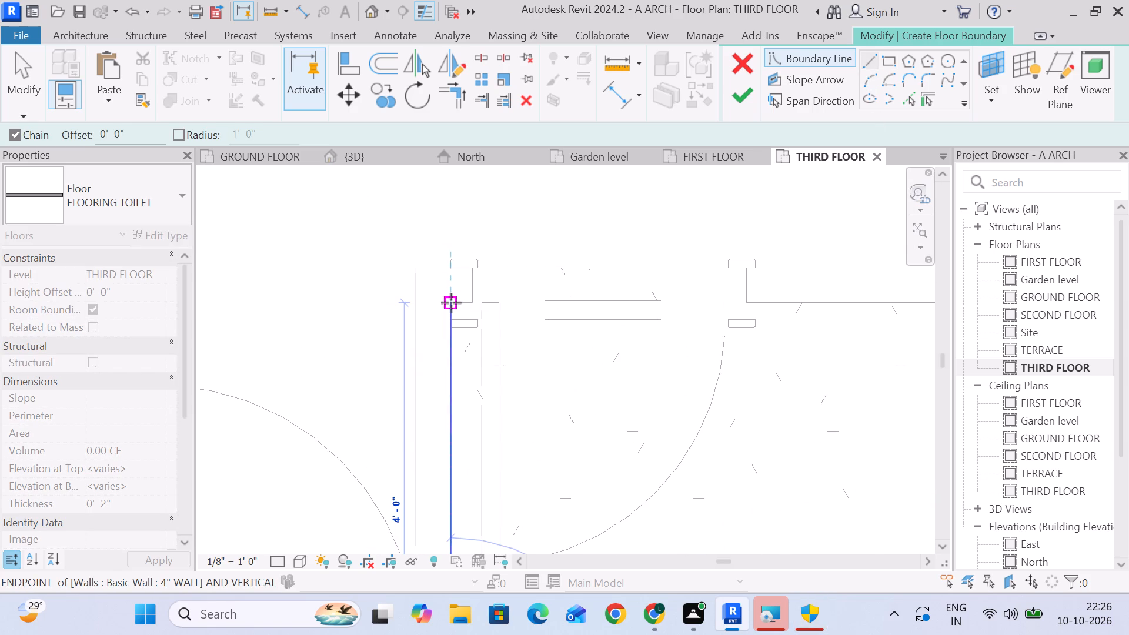
{"action": "left_click", "coordinate": [451, 303]}
Continue the boundary around the 4" deep, about 2'-7 1/2" wide door opening and close the loop along the toilet's remaining walls.
{"action": "left_click", "coordinate": [472, 305]}
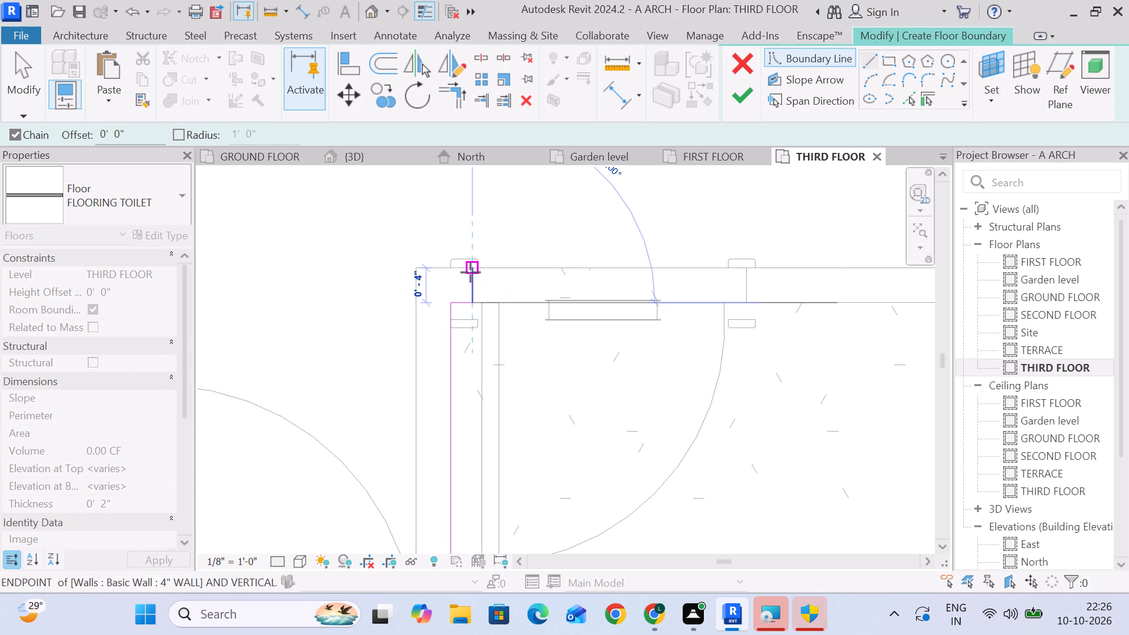
{"action": "left_click", "coordinate": [471, 272]}
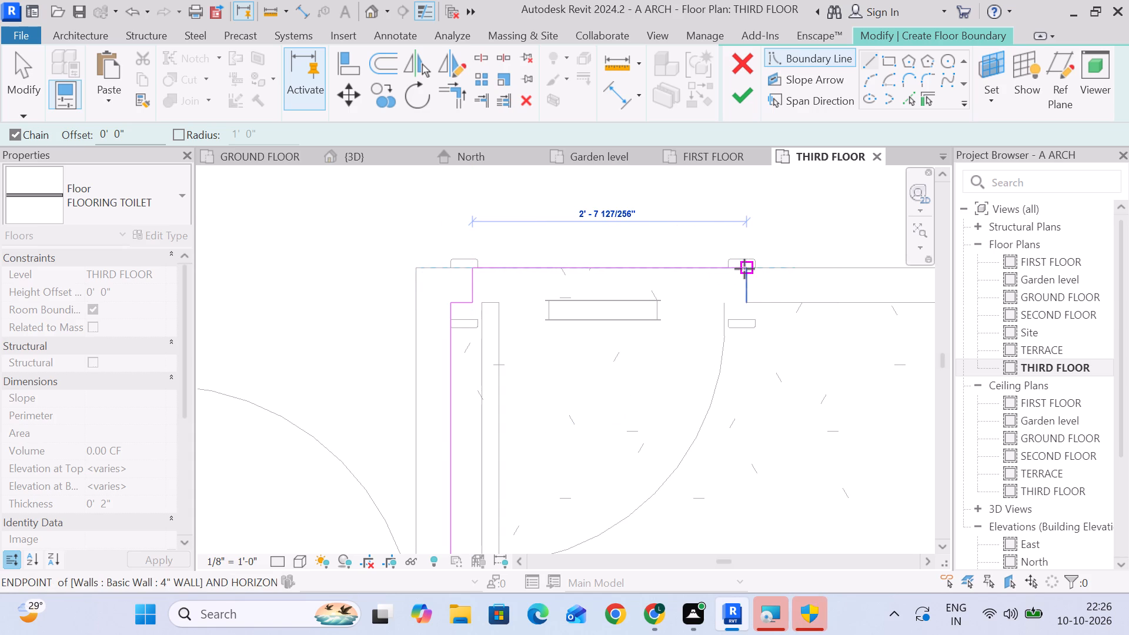
{"action": "left_click", "coordinate": [744, 269]}
{"action": "left_click", "coordinate": [744, 299]}
{"action": "middle_click_drag", "start_coordinate": [806, 312], "coordinate": [379, 326]}
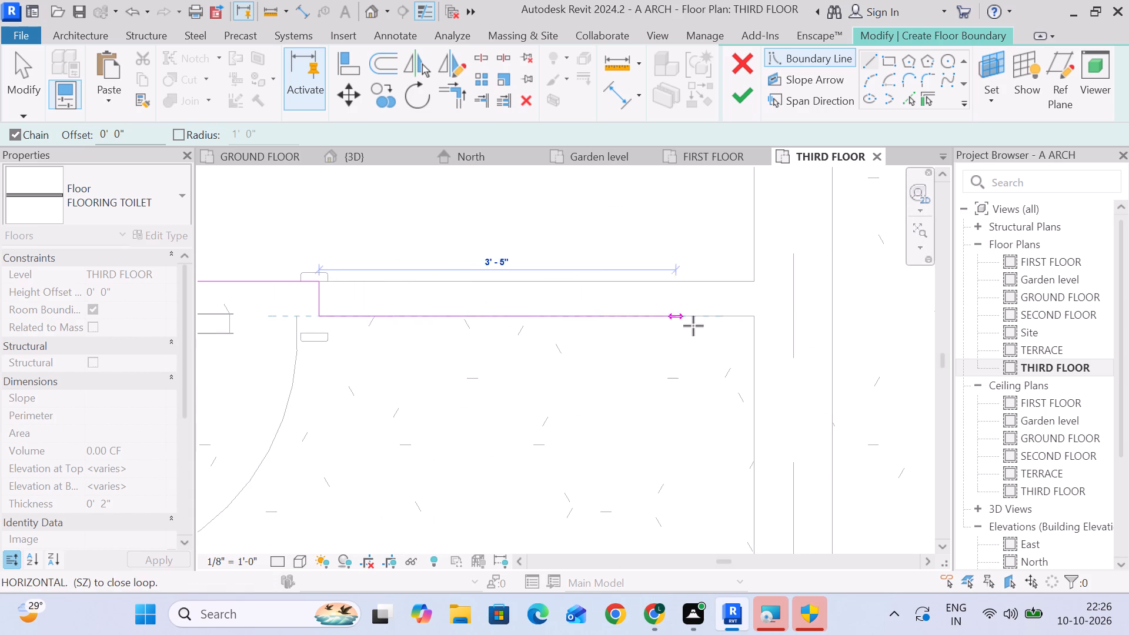
{"action": "left_click", "coordinate": [755, 317]}
{"action": "scroll", "coordinate": [751, 343], "scroll_direction": "down", "scroll_amount": 5}
{"action": "middle_click_drag", "start_coordinate": [747, 345], "coordinate": [746, 278]}
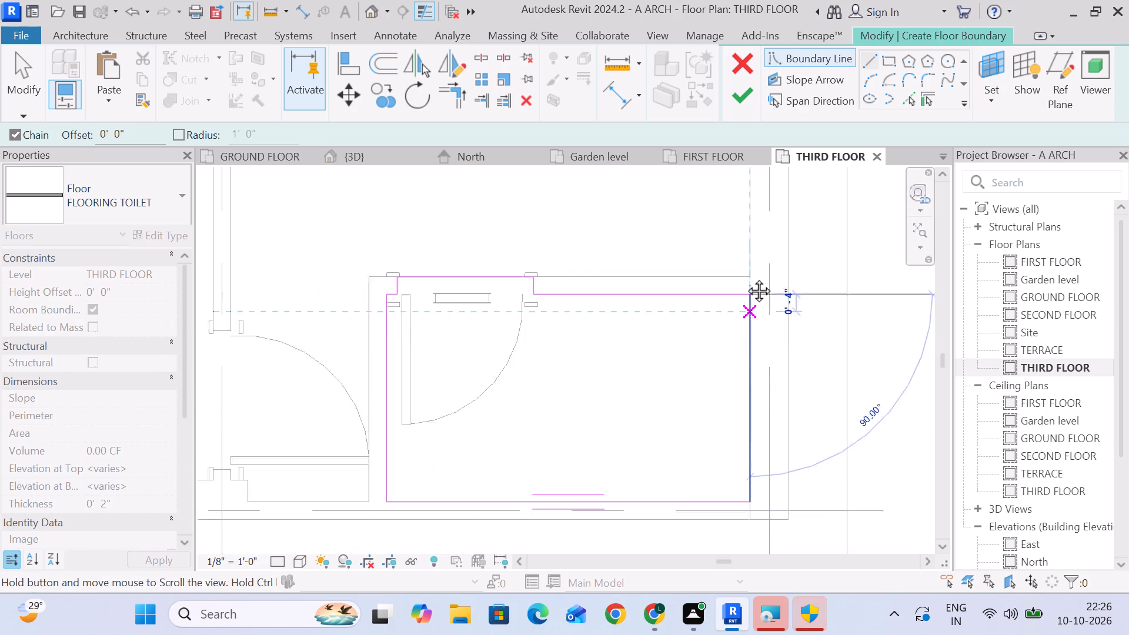
{"action": "middle_click_drag", "start_coordinate": [746, 278], "coordinate": [746, 239]}
{"action": "left_click", "coordinate": [751, 429]}
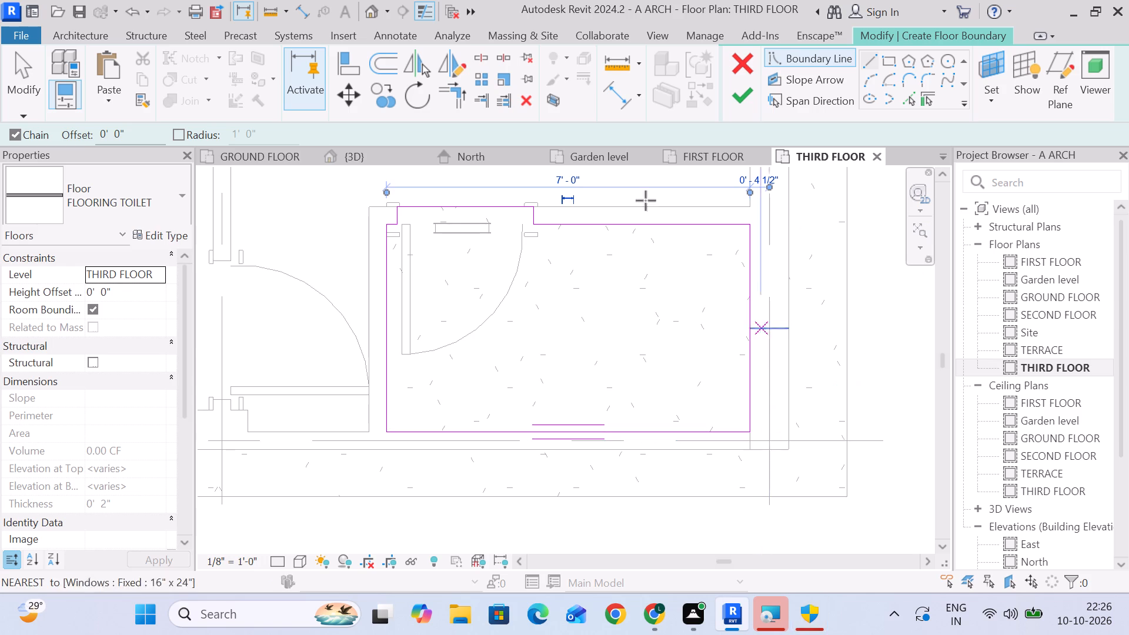
{"action": "left_click", "coordinate": [31, 63]}
Set the FLOORING TOILET floor's height offset from level to 2".
{"action": "scroll", "coordinate": [497, 319], "scroll_direction": "down", "scroll_amount": 4}
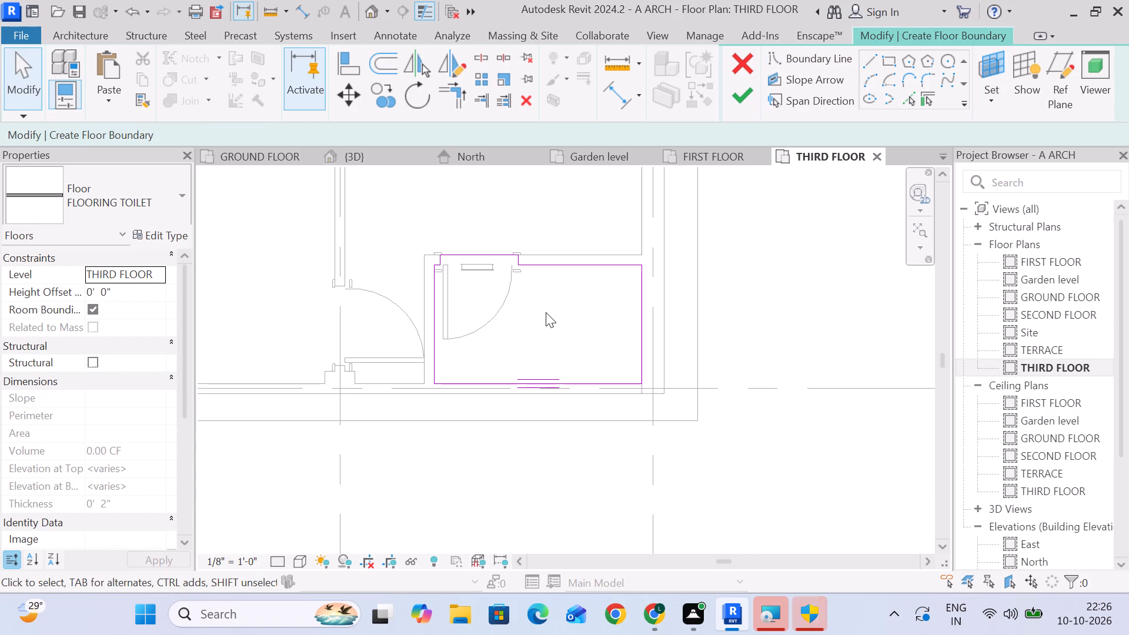
{"action": "left_click", "coordinate": [121, 295]}
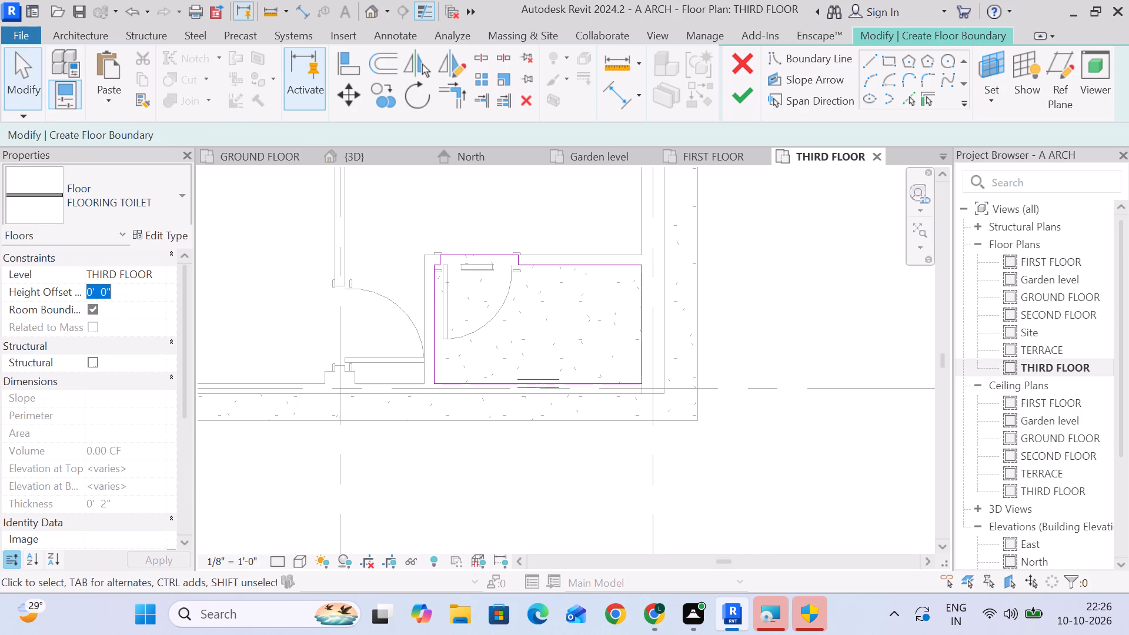
{"action": "key", "text": "2"}
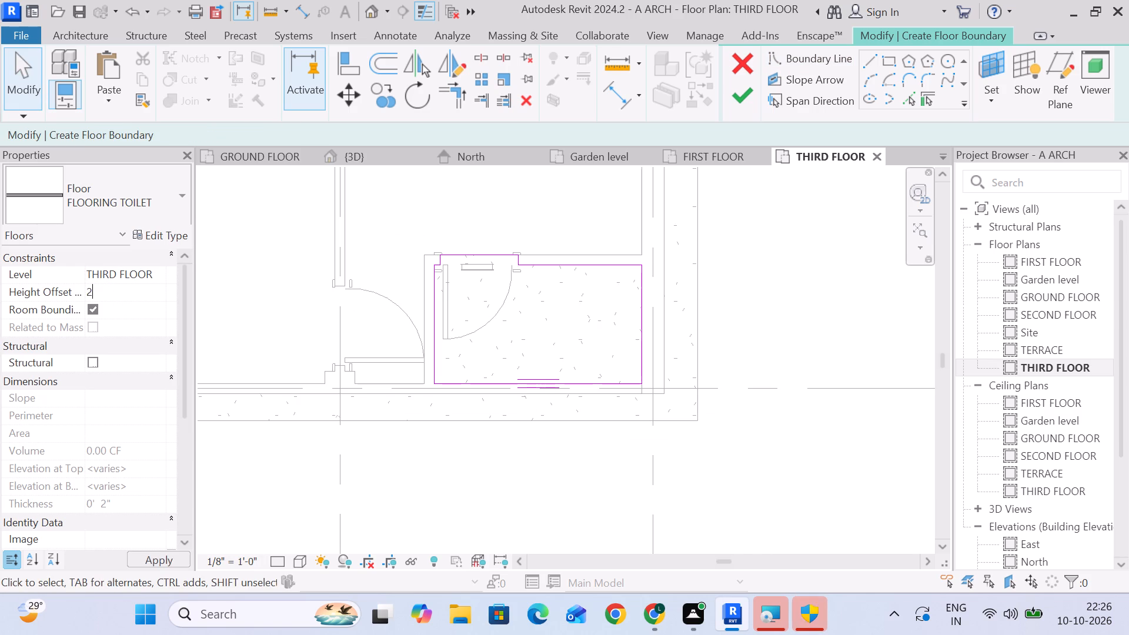
{"action": "key", "text": "shift+quotedbl"}
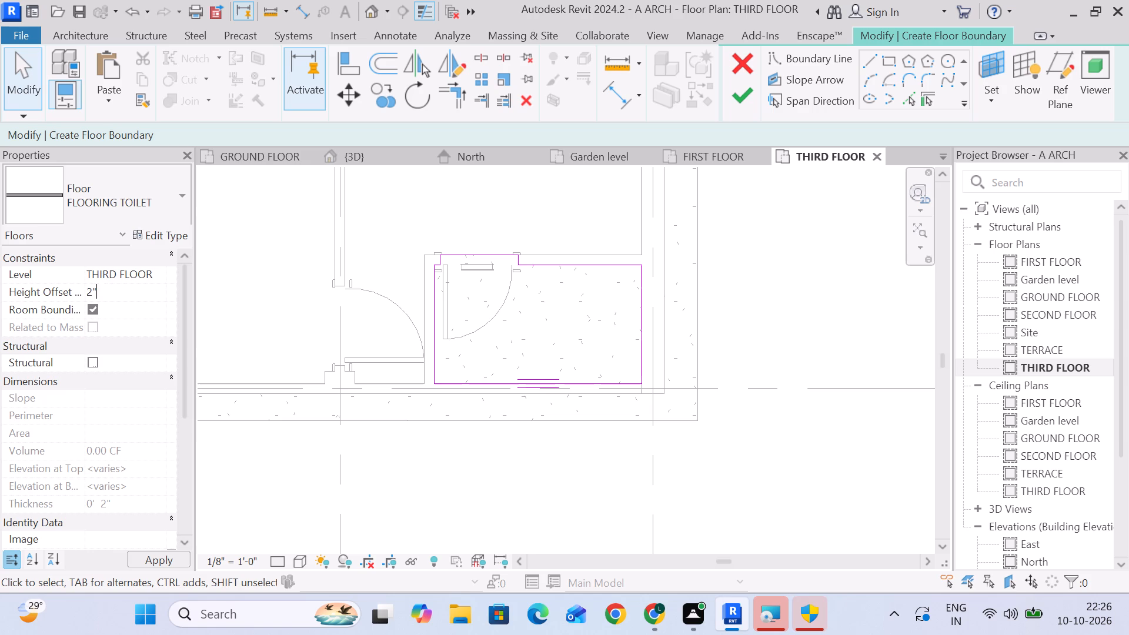
{"action": "key", "text": "Return"}
Finish the third-floor FLOORING TOILET floor without attaching the walls below to its bottom.
{"action": "left_click", "coordinate": [750, 95]}
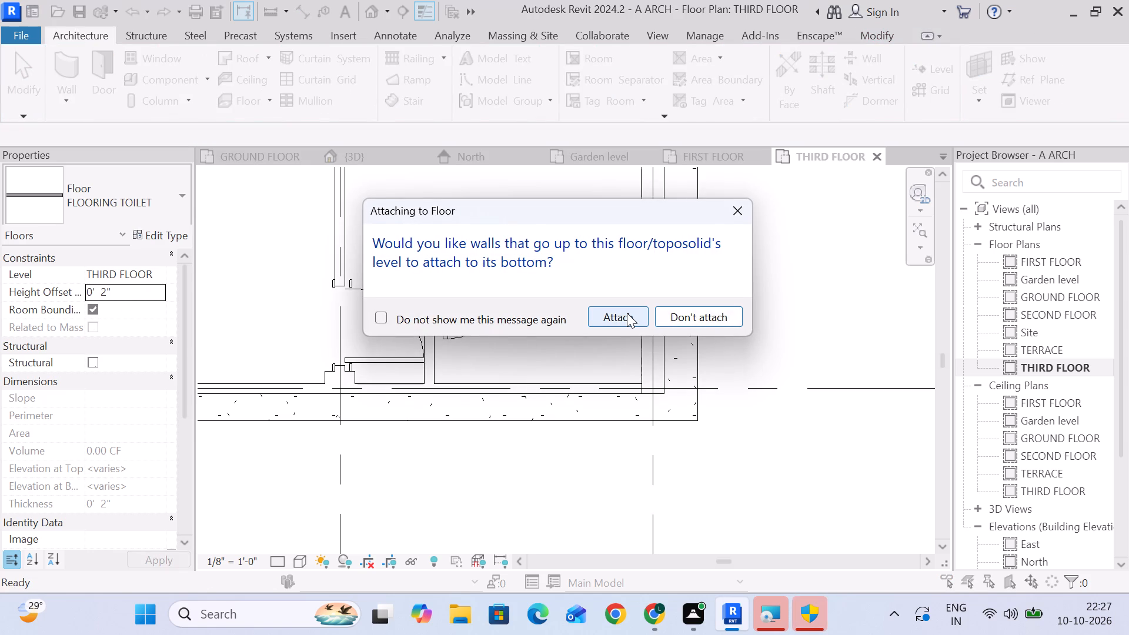
{"action": "left_click", "coordinate": [664, 313]}
{"action": "scroll", "coordinate": [767, 298], "scroll_direction": "down", "scroll_amount": 3}
{"action": "middle_click_drag", "start_coordinate": [765, 298], "coordinate": [749, 288]}
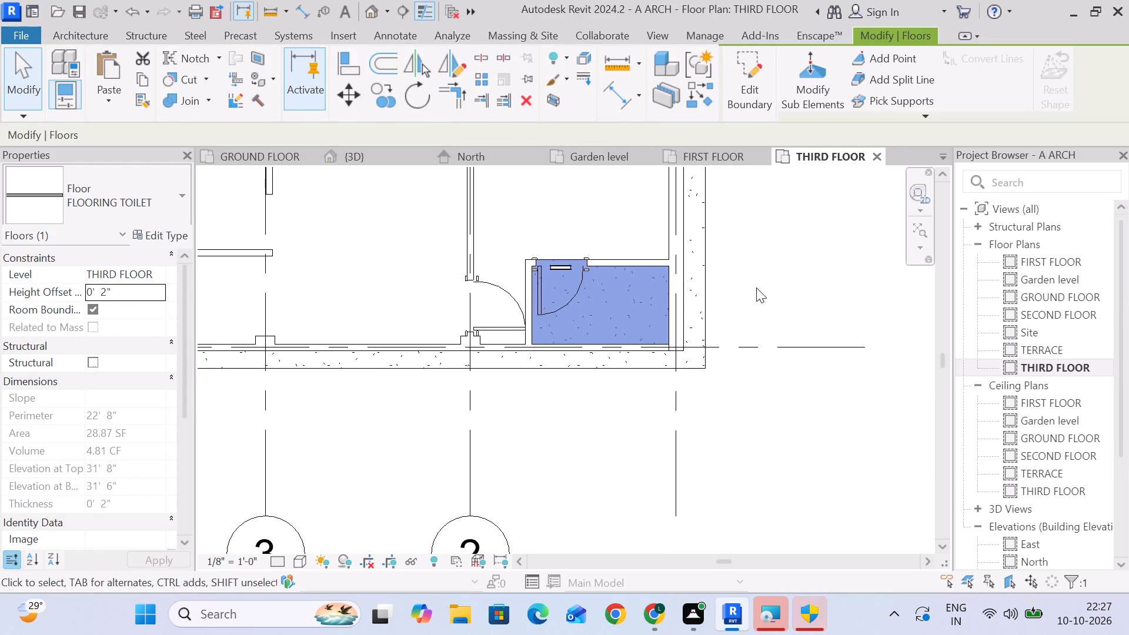
{"action": "left_click", "coordinate": [761, 273]}
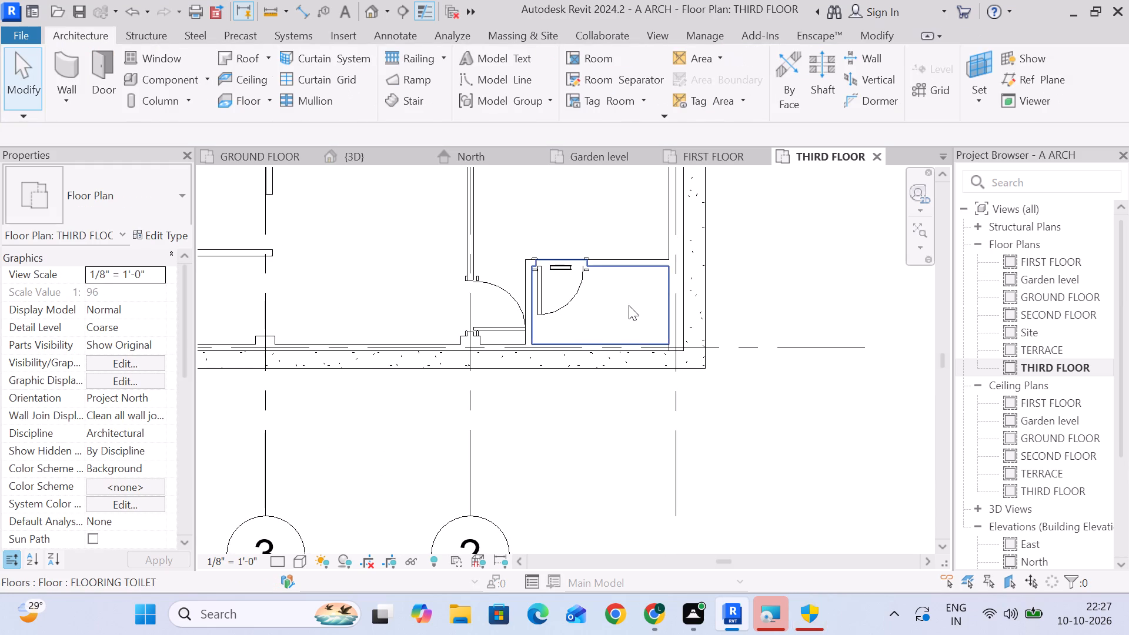
Examine the third-floor toilet's new floor, the adjoining rooms and the open terrace from several angles in the 3D view.
{"action": "left_click", "coordinate": [361, 159]}
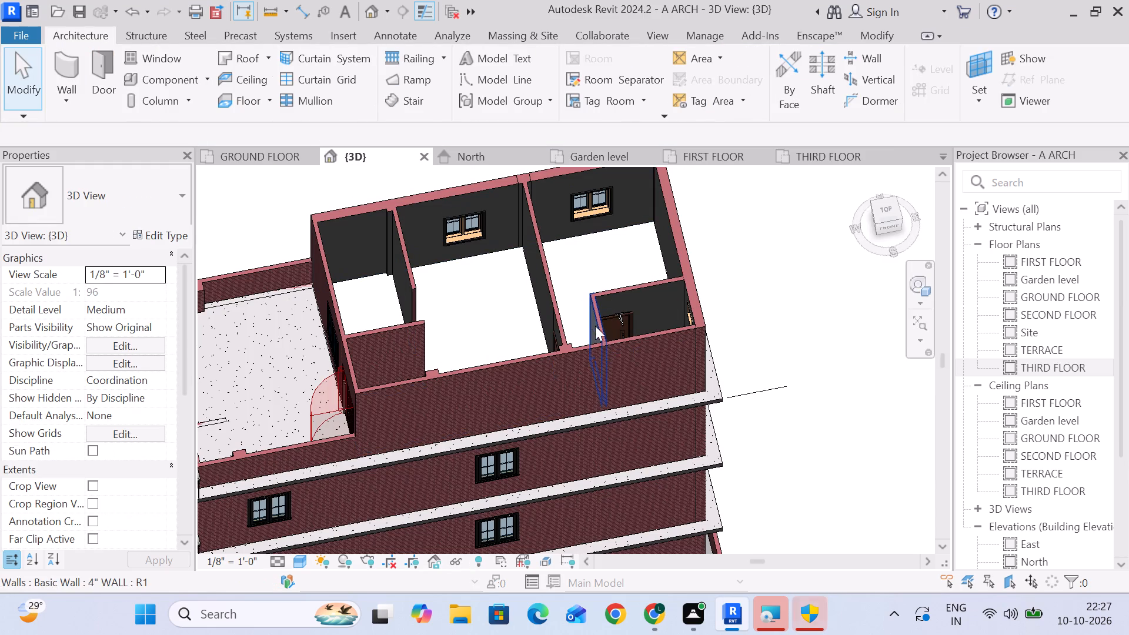
{"action": "middle_click_drag", "start_coordinate": [583, 271], "coordinate": [714, 321], "text": "shift"}
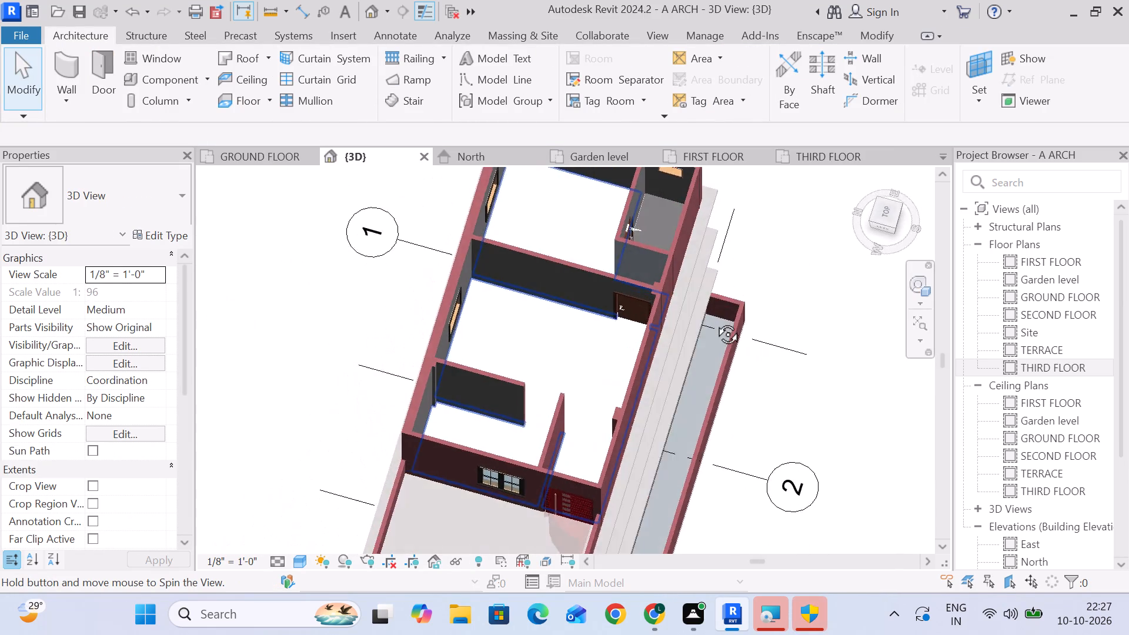
{"action": "middle_click_drag", "start_coordinate": [714, 321], "coordinate": [653, 349], "text": "shift"}
{"action": "scroll", "coordinate": [650, 305], "scroll_direction": "up", "scroll_amount": 7}
{"action": "middle_click_drag", "start_coordinate": [658, 310], "coordinate": [666, 278], "text": "shift"}
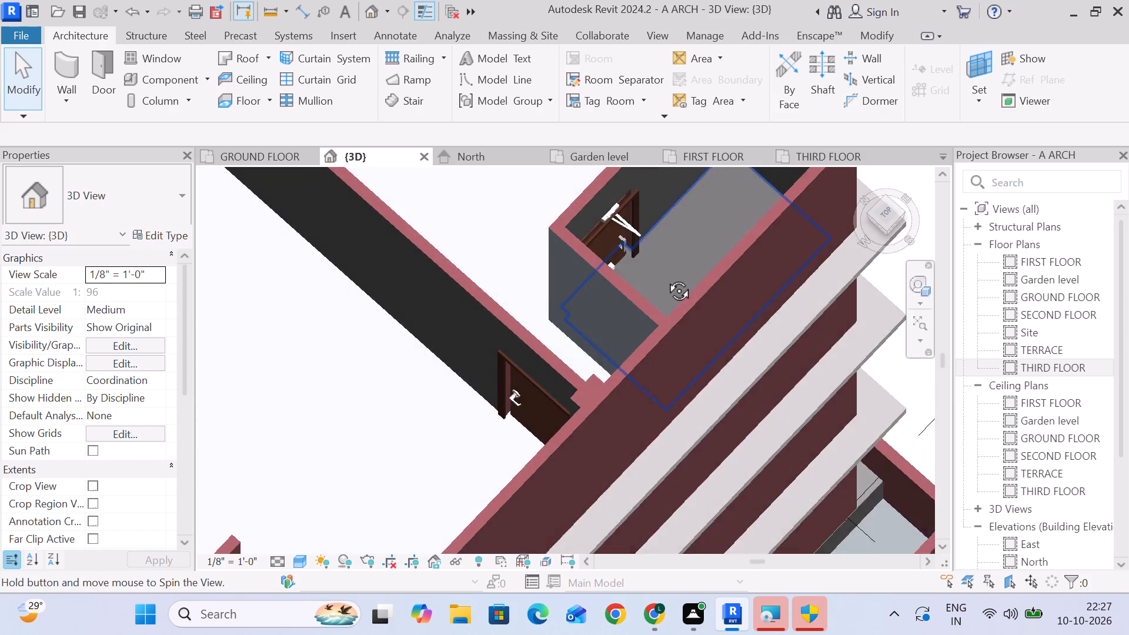
{"action": "middle_click_drag", "start_coordinate": [666, 278], "coordinate": [666, 277], "text": "shift"}
{"action": "middle_click_drag", "start_coordinate": [685, 248], "coordinate": [752, 235], "text": "shift"}
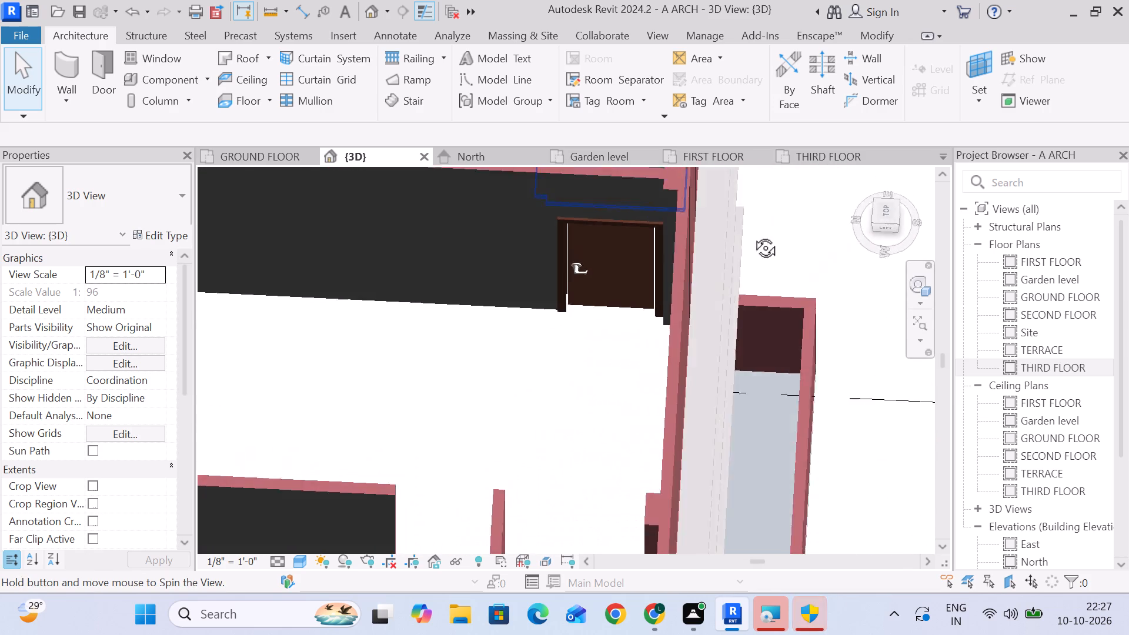
{"action": "middle_click_drag", "start_coordinate": [752, 235], "coordinate": [599, 245], "text": "shift"}
{"action": "scroll", "coordinate": [598, 245], "scroll_direction": "up", "scroll_amount": 1}
{"action": "scroll", "coordinate": [605, 245], "scroll_direction": "down", "scroll_amount": 5}
{"action": "middle_click_drag", "start_coordinate": [636, 309], "coordinate": [654, 230]}
{"action": "left_click", "coordinate": [784, 346]}
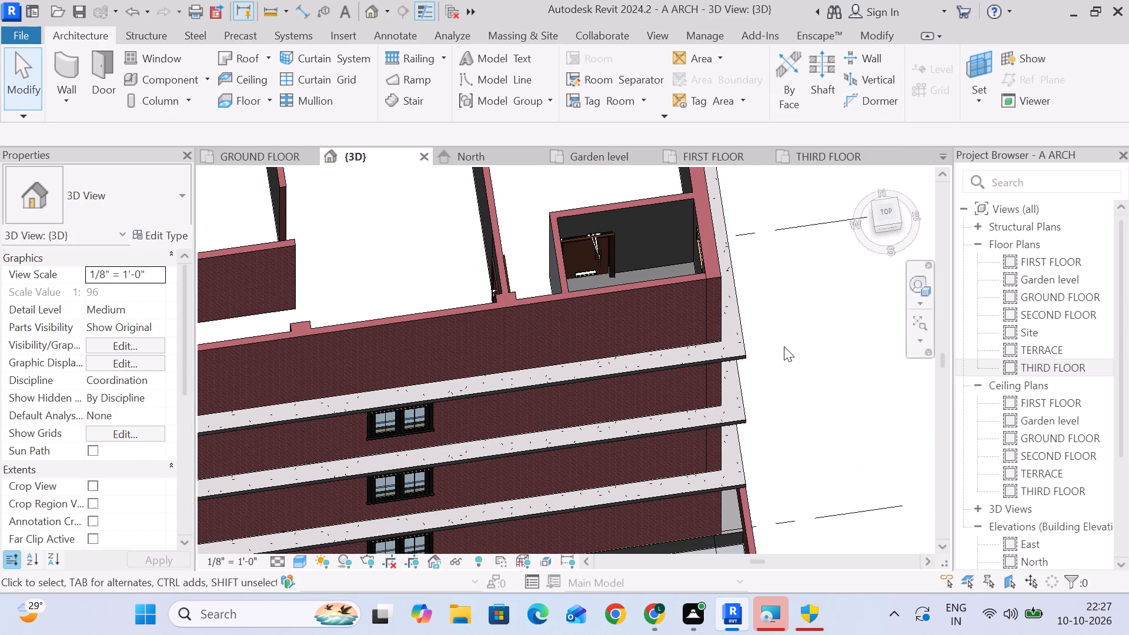
{"action": "scroll", "coordinate": [784, 346], "scroll_direction": "down", "scroll_amount": 3}
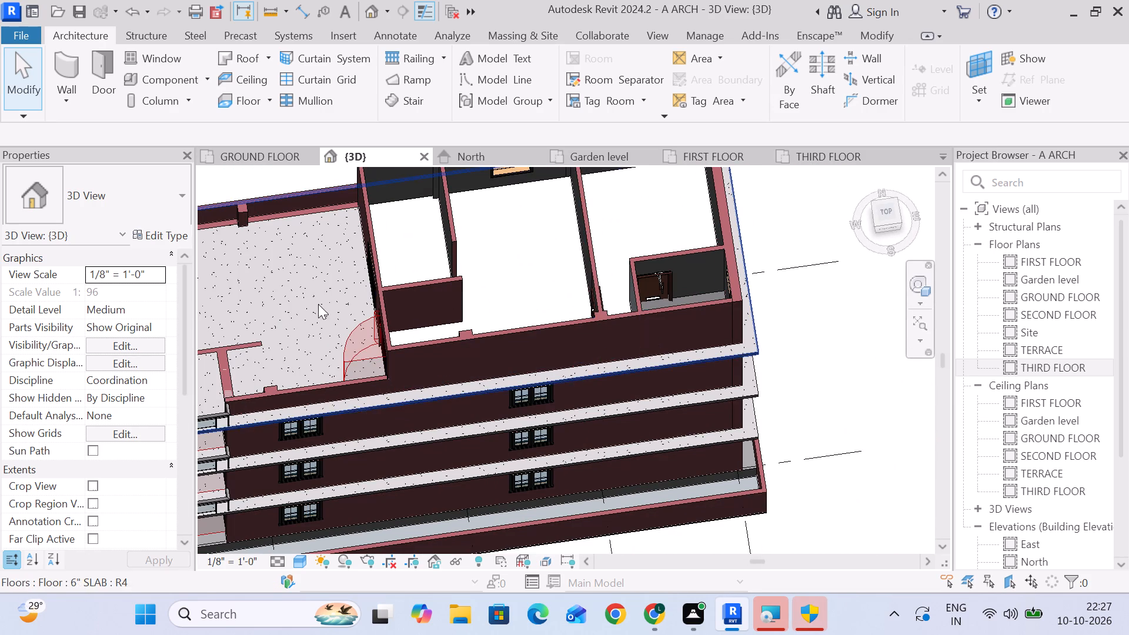
{"action": "middle_click_drag", "start_coordinate": [318, 304], "coordinate": [407, 305]}
{"action": "scroll", "coordinate": [530, 320], "scroll_direction": "down", "scroll_amount": 3}
{"action": "middle_click_drag", "start_coordinate": [553, 314], "coordinate": [552, 337]}
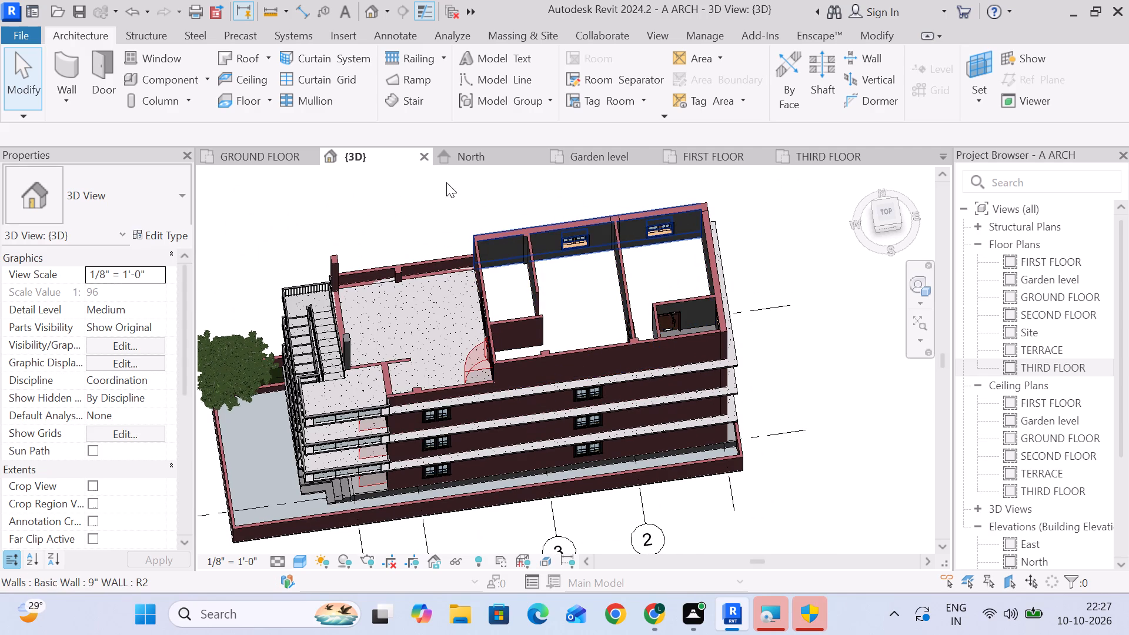
Return to the THIRD FLOOR plan and examine the open terrace between the staircase and the rooms.
{"action": "left_click", "coordinate": [825, 158]}
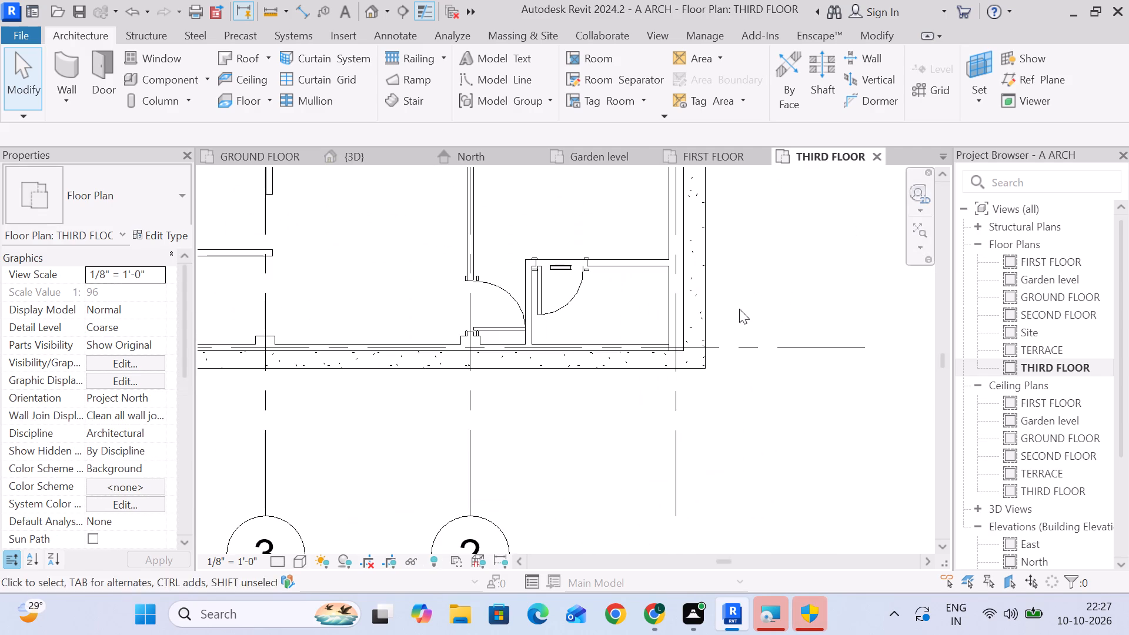
{"action": "scroll", "coordinate": [673, 350], "scroll_direction": "down", "scroll_amount": 5}
{"action": "middle_click_drag", "start_coordinate": [438, 316], "coordinate": [624, 316]}
{"action": "scroll", "coordinate": [529, 287], "scroll_direction": "up", "scroll_amount": 3}
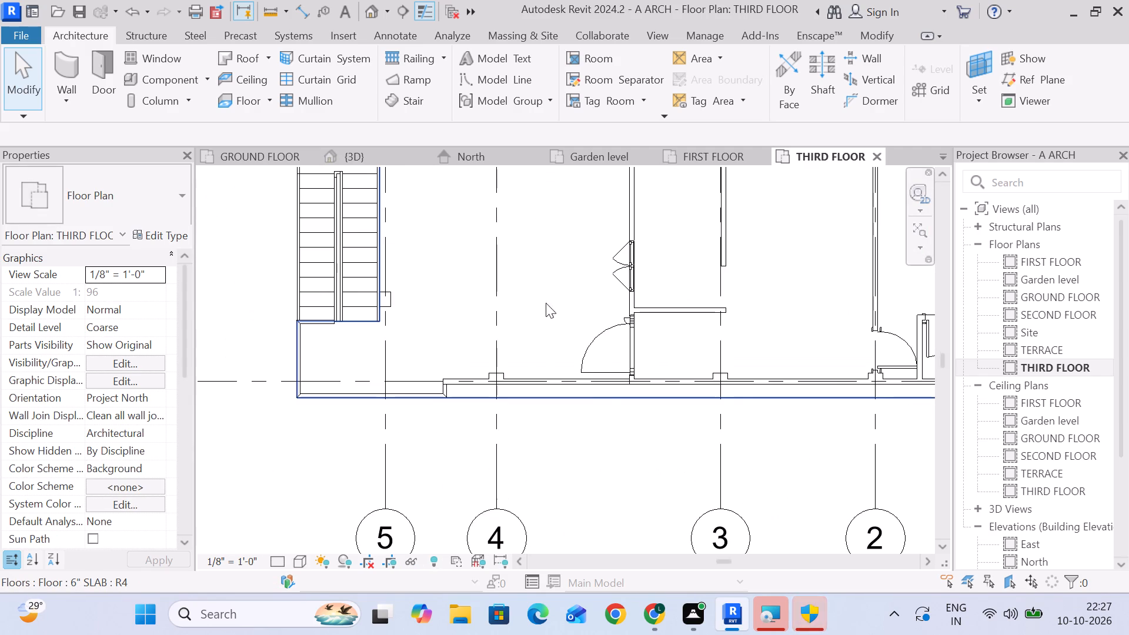
{"action": "middle_click_drag", "start_coordinate": [549, 311], "coordinate": [664, 392]}
{"action": "scroll", "coordinate": [668, 389], "scroll_direction": "up", "scroll_amount": 2}
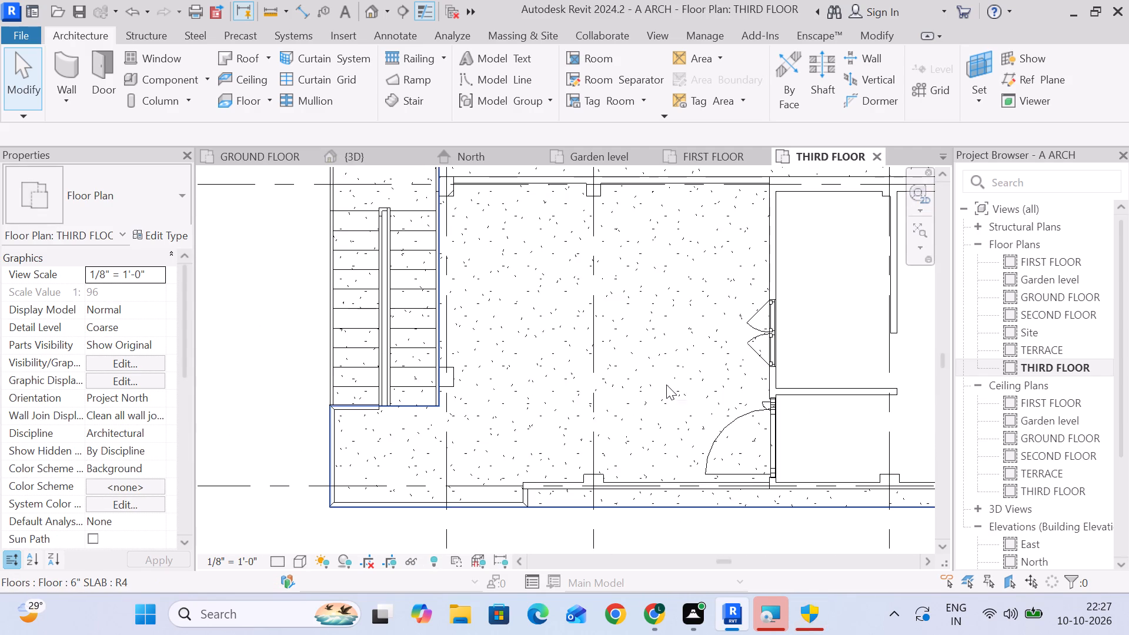
{"action": "middle_click_drag", "start_coordinate": [666, 385], "coordinate": [672, 400]}
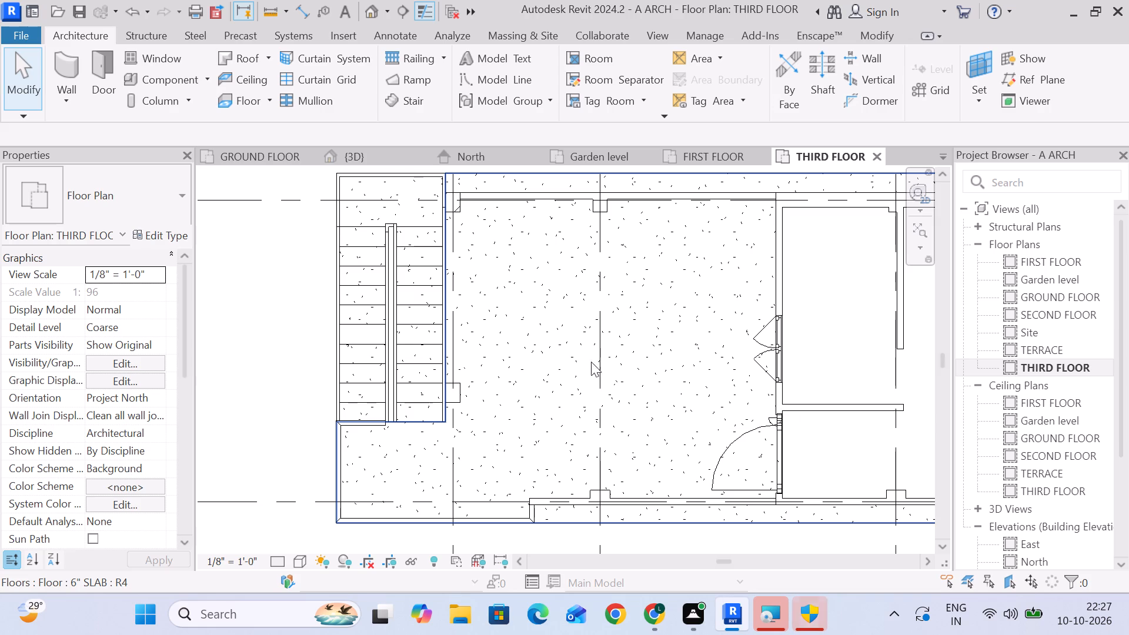
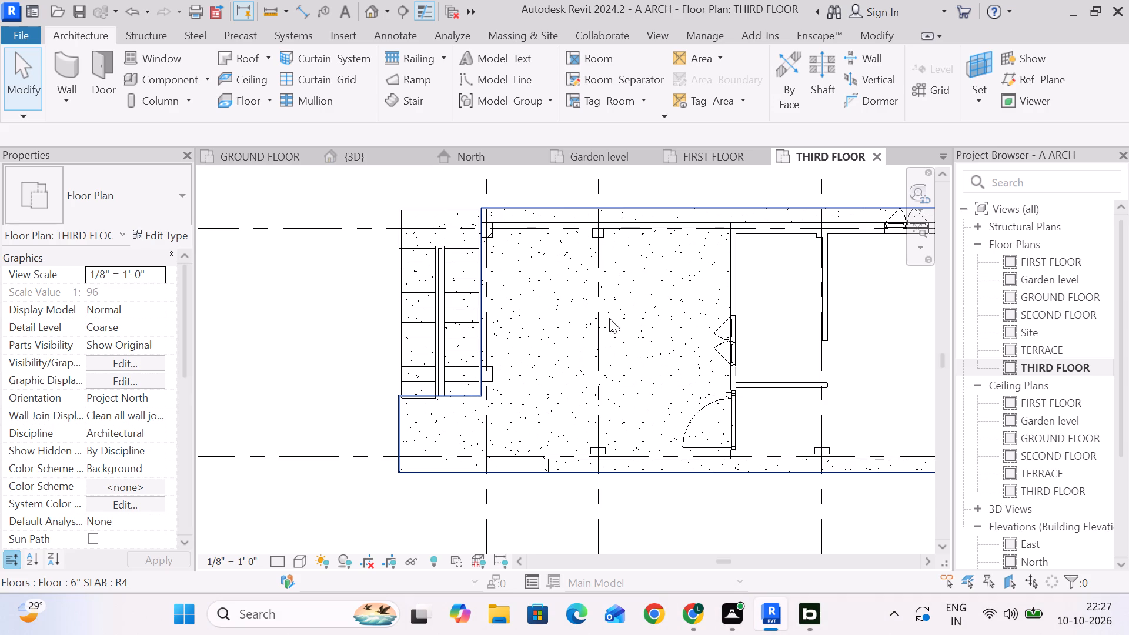
Start a new floor on the THIRD FLOOR level for the open terrace, using the FLOORING floor type.
{"action": "middle_click_drag", "start_coordinate": [613, 319], "coordinate": [592, 304]}
{"action": "middle_click_drag", "start_coordinate": [591, 304], "coordinate": [559, 324]}
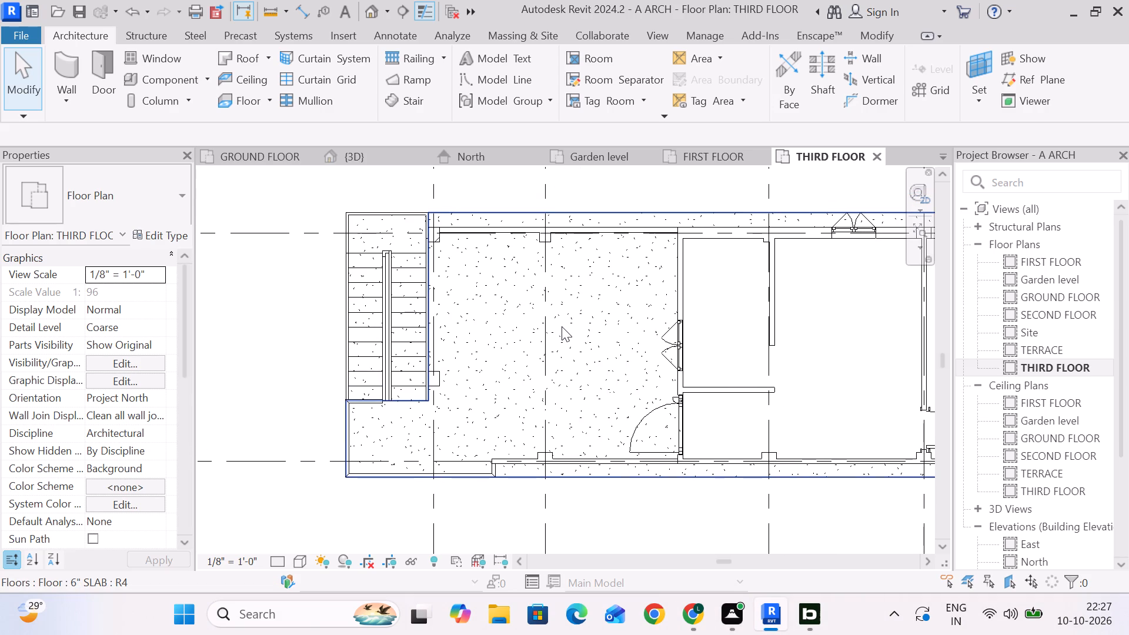
{"action": "scroll", "coordinate": [562, 326], "scroll_direction": "up", "scroll_amount": 1}
{"action": "middle_click_drag", "start_coordinate": [562, 326], "coordinate": [575, 328]}
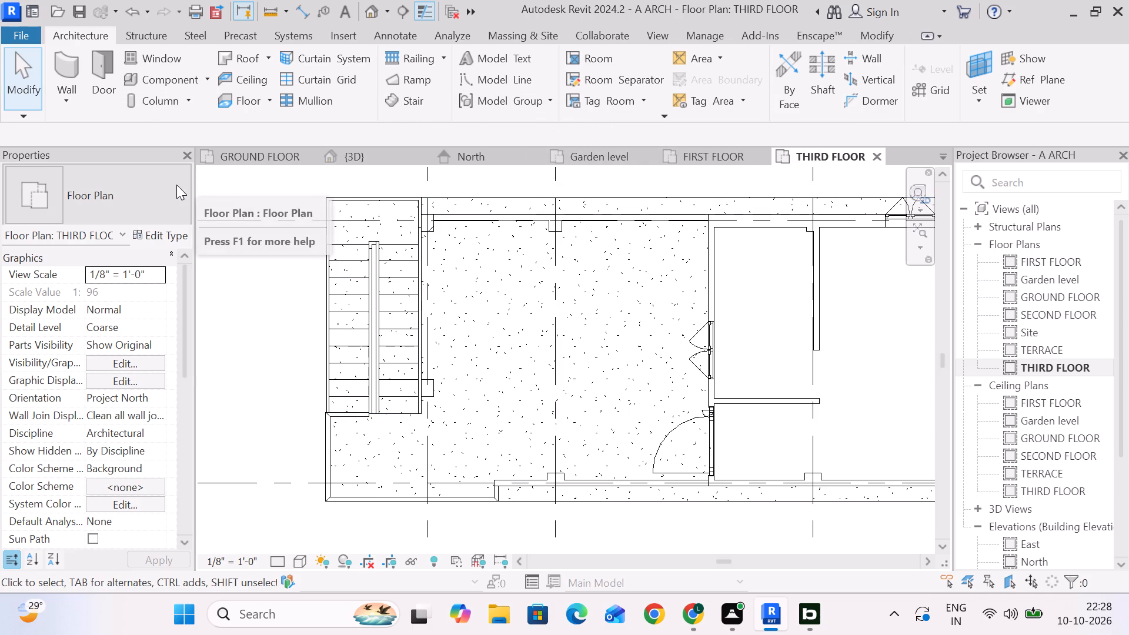
{"action": "left_click", "coordinate": [269, 103]}
{"action": "left_click", "coordinate": [259, 130]}
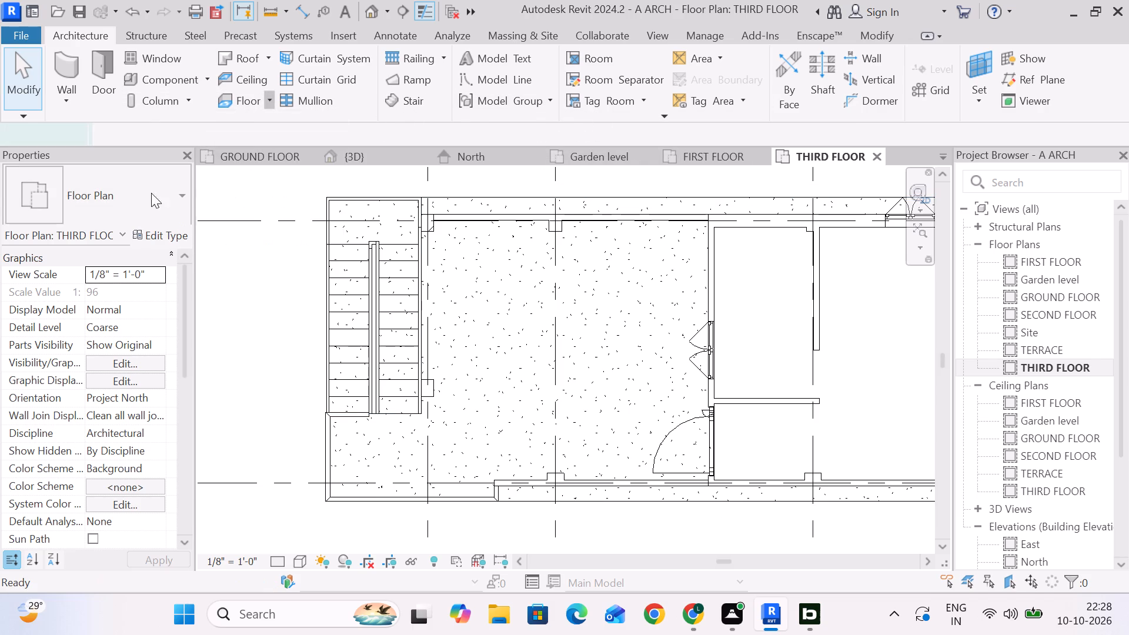
{"action": "left_click", "coordinate": [132, 198]}
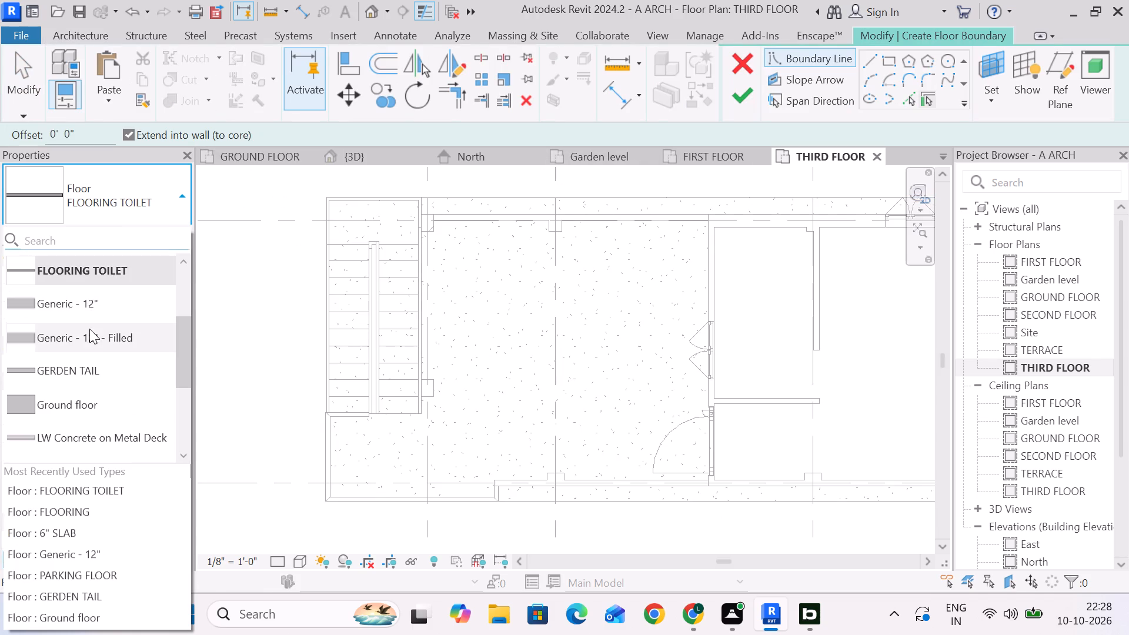
{"action": "scroll", "coordinate": [89, 338], "scroll_direction": "up", "scroll_amount": 2}
{"action": "scroll", "coordinate": [92, 339], "scroll_direction": "down", "scroll_amount": 2}
{"action": "scroll", "coordinate": [93, 339], "scroll_direction": "up", "scroll_amount": 4}
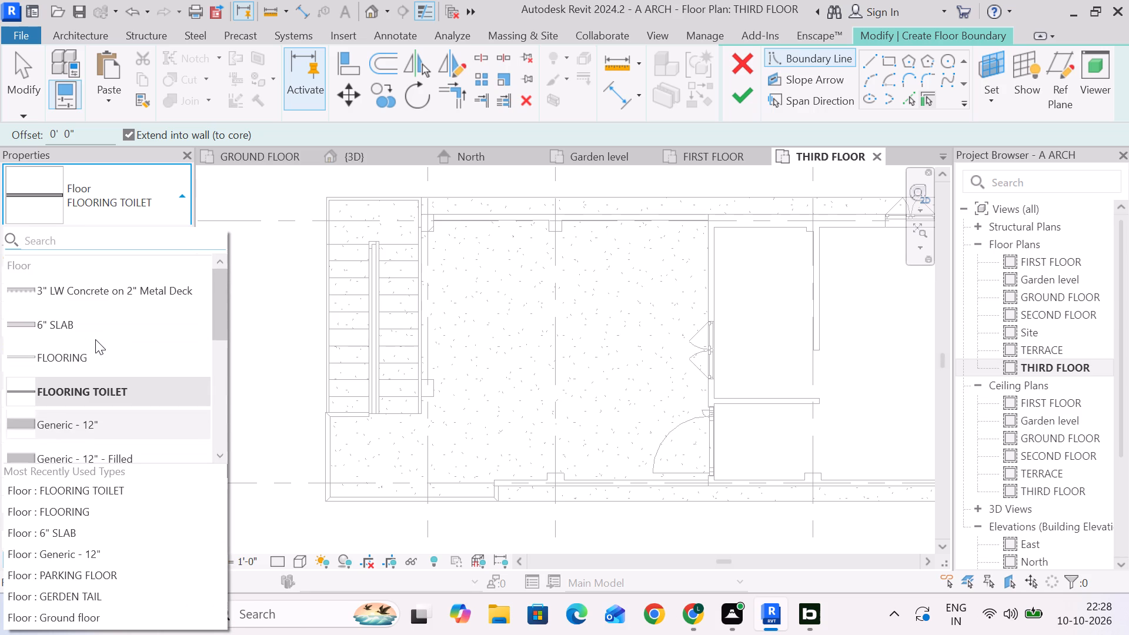
{"action": "left_click", "coordinate": [114, 362]}
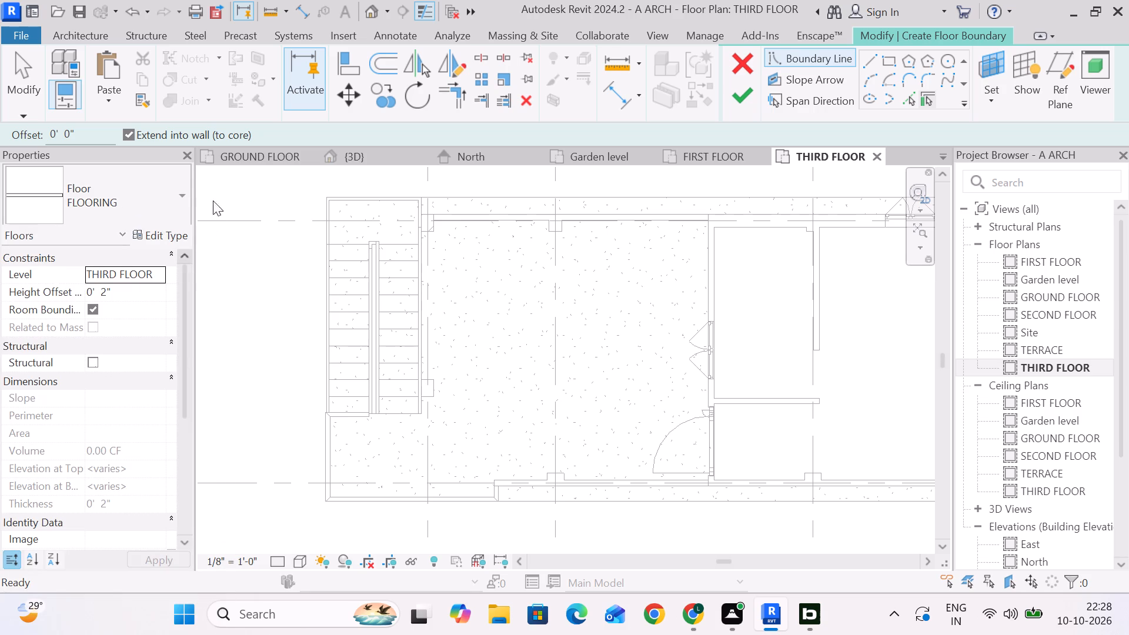
Duplicate the FLOORING floor type and name the copy FLOORING OPEN AREA.
{"action": "left_click", "coordinate": [161, 233]}
{"action": "left_click", "coordinate": [383, 70]}
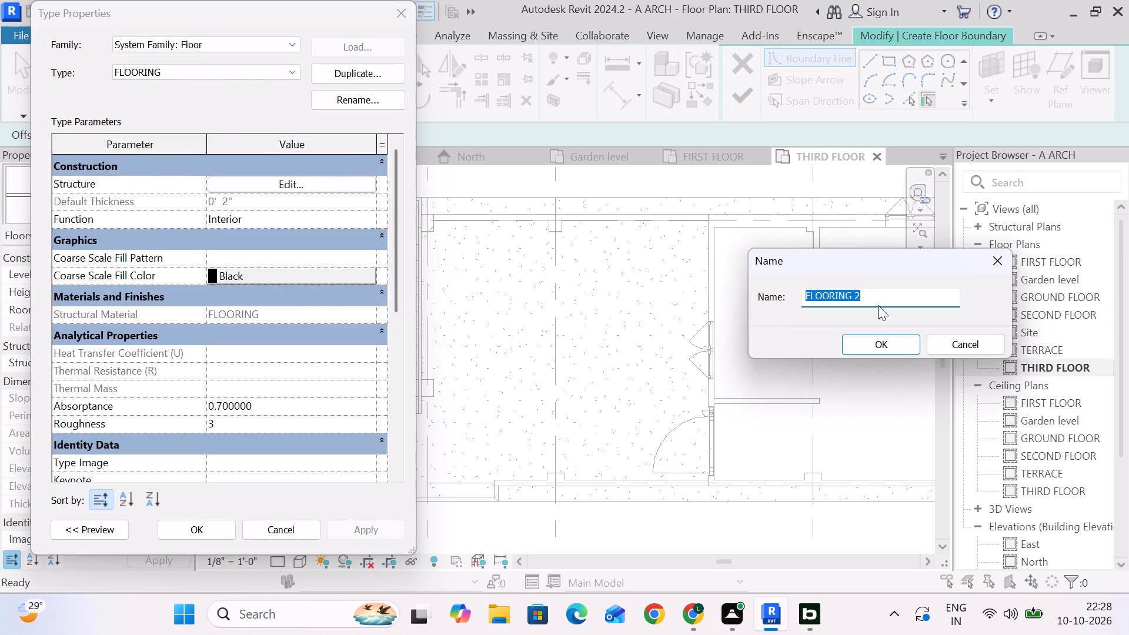
{"action": "left_click", "coordinate": [891, 340]}
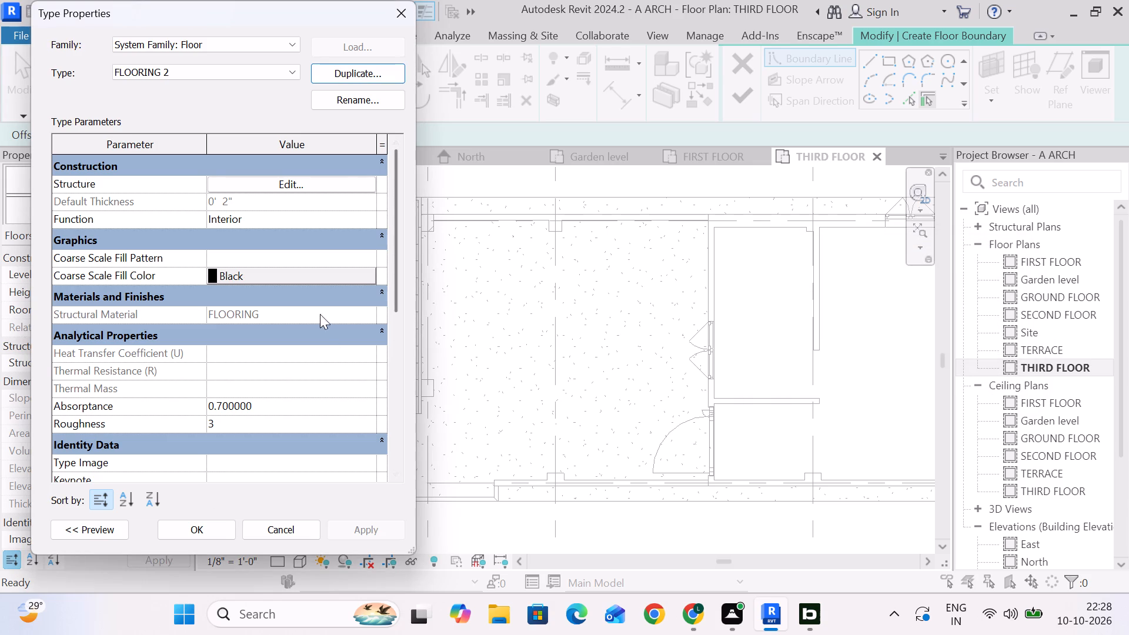
{"action": "left_click", "coordinate": [359, 101]}
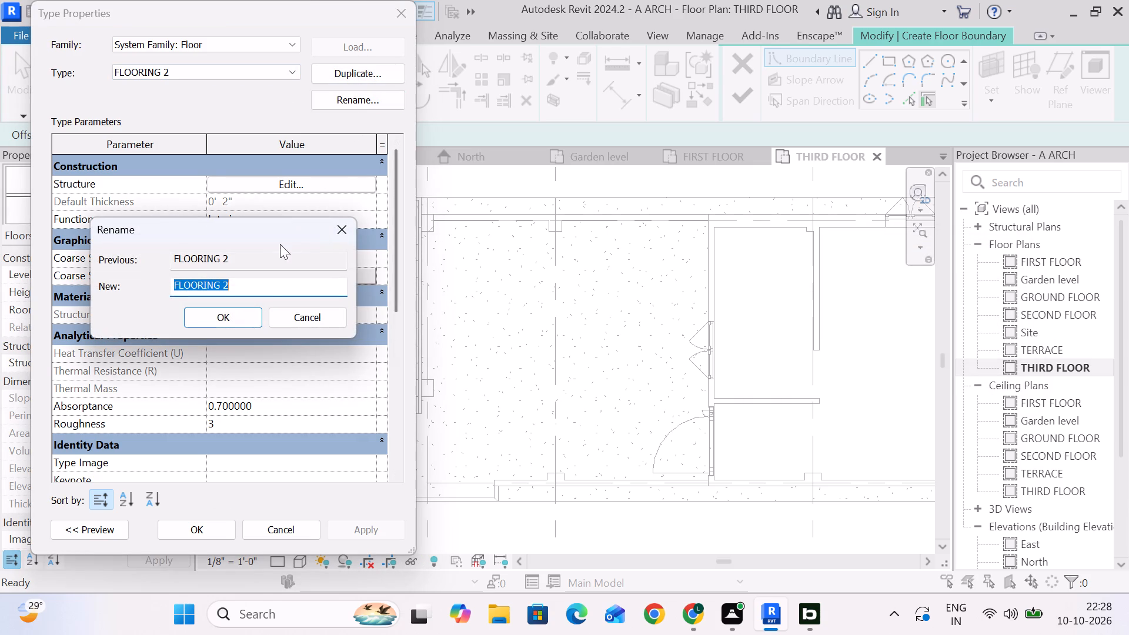
{"action": "left_click", "coordinate": [272, 279]}
{"action": "left_click", "coordinate": [272, 281]}
{"action": "left_click", "coordinate": [275, 283]}
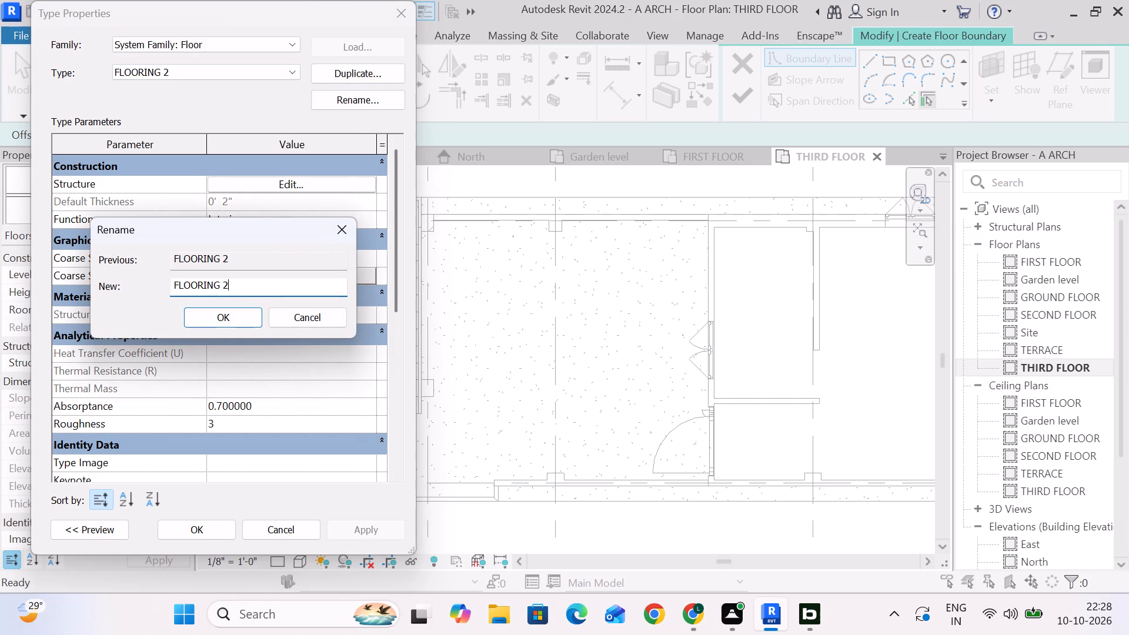
{"action": "key", "text": "BackSpace"}
{"action": "key", "text": "o"}
{"action": "type", "text": "EN"}
{"action": "key", "text": "space"}
{"action": "key", "text": "BackSpace"}
{"action": "key", "text": "BackSpace"}
{"action": "key", "text": "BackSpace"}
{"action": "type", "text": "PEN AREA"}
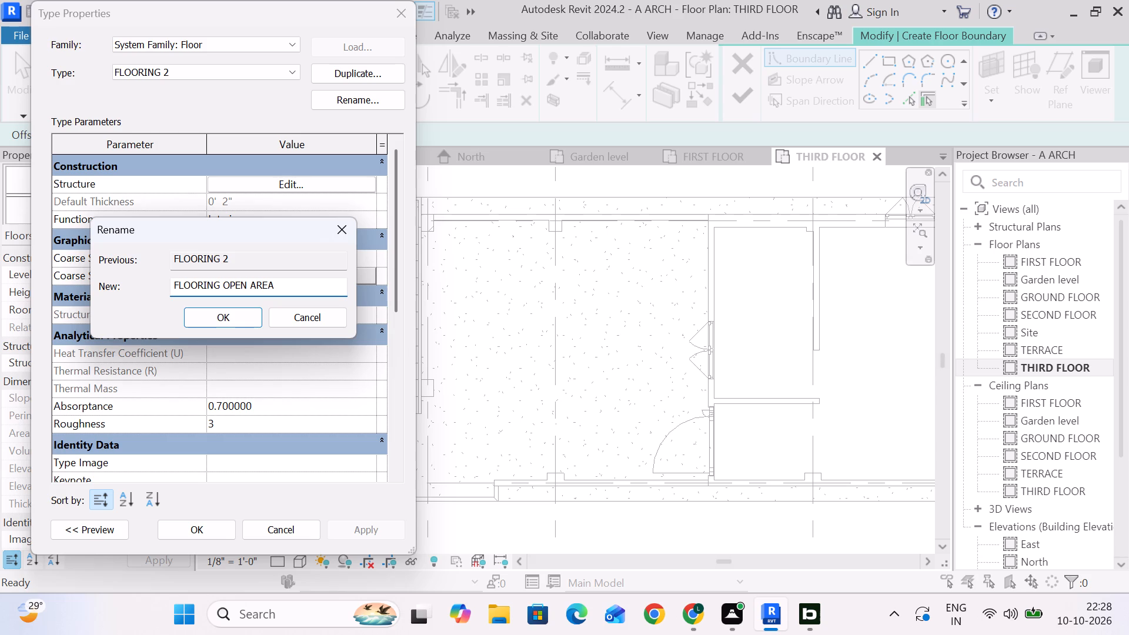
{"action": "left_click", "coordinate": [239, 315]}
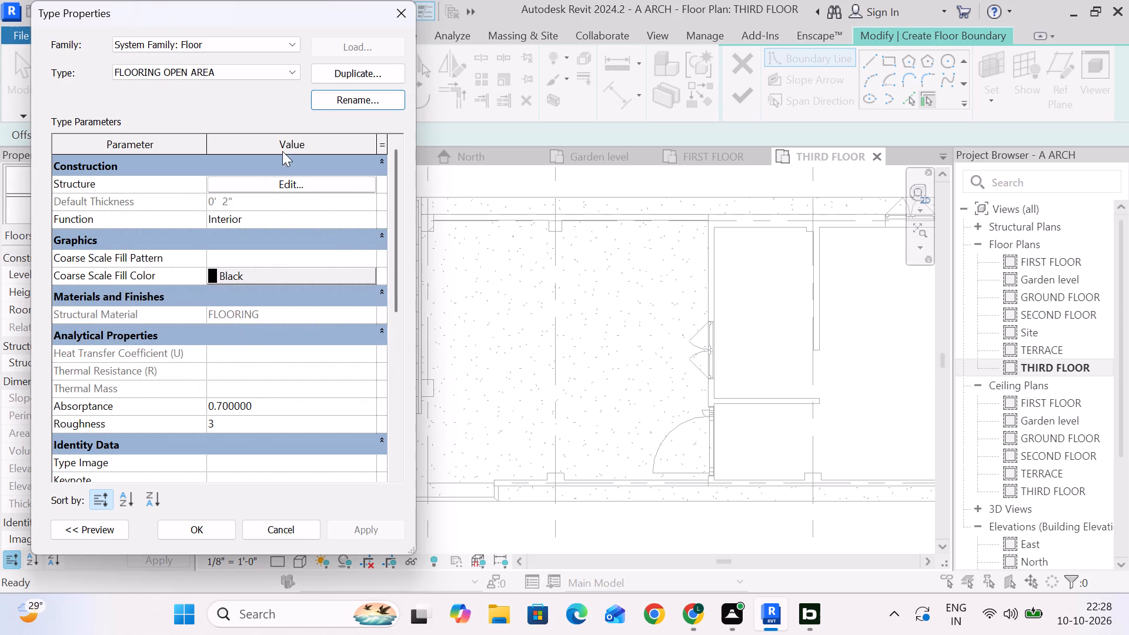
In the FLOORING OPEN AREA assembly, pick Default New Material(3) as the material for the Structure [1] layer.
{"action": "left_click", "coordinate": [288, 188]}
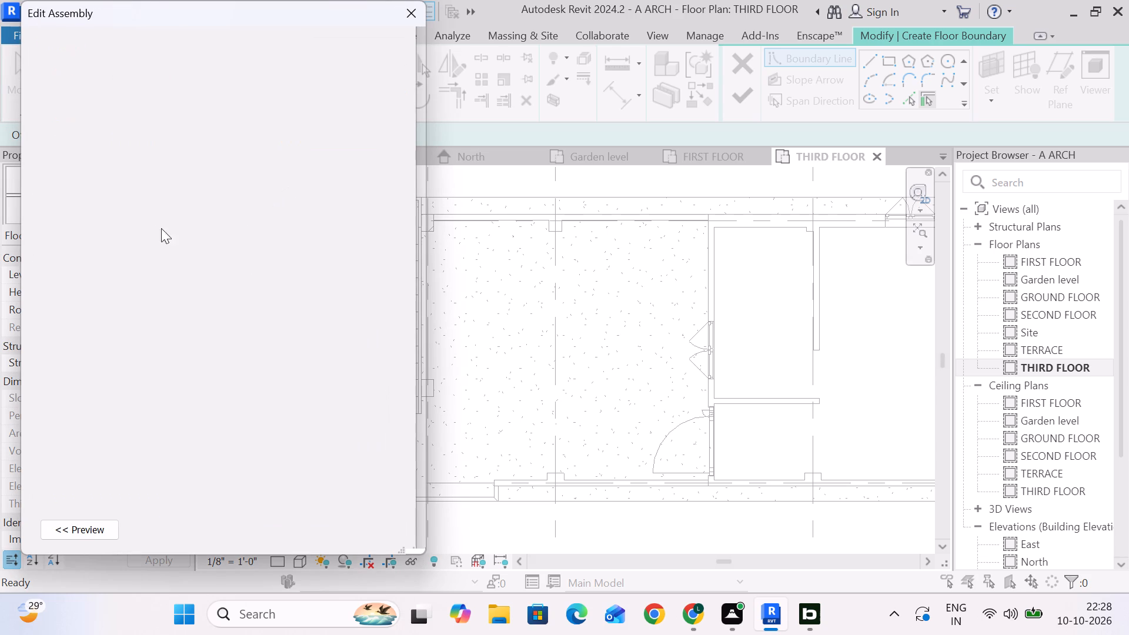
{"action": "left_click", "coordinate": [192, 223]}
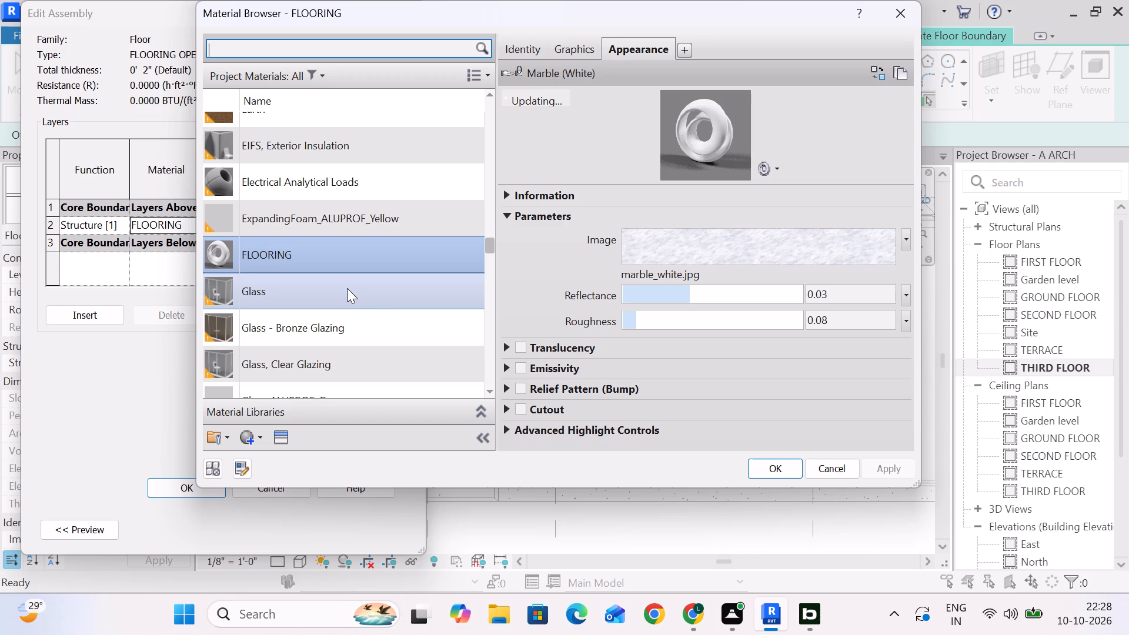
{"action": "scroll", "coordinate": [347, 288], "scroll_direction": "down", "scroll_amount": 1}
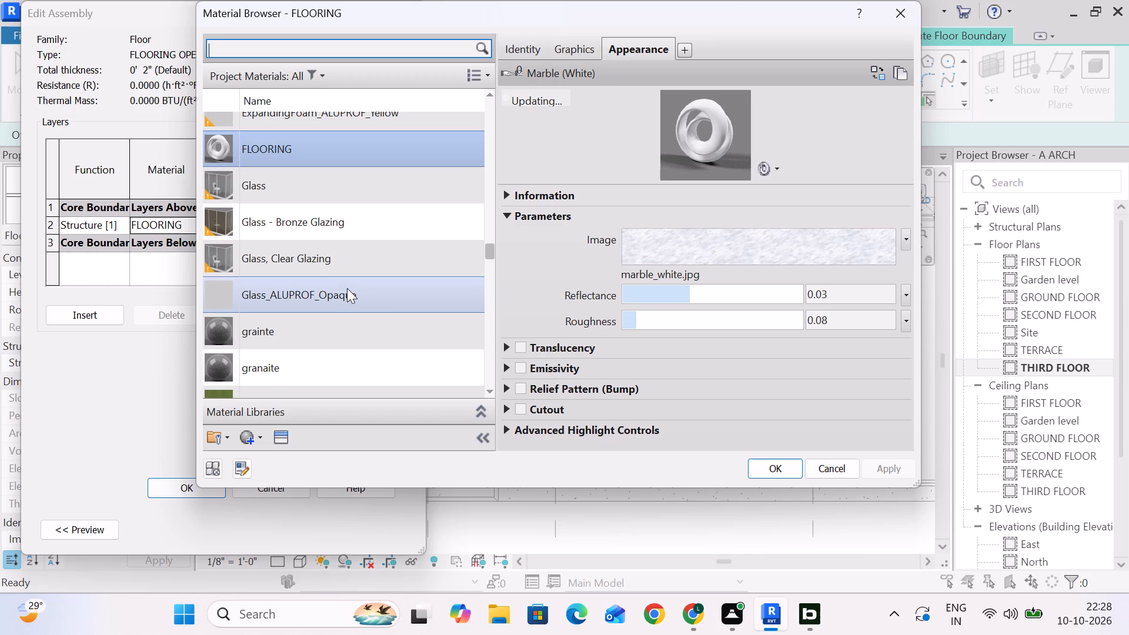
{"action": "scroll", "coordinate": [347, 288], "scroll_direction": "up", "scroll_amount": 3}
{"action": "scroll", "coordinate": [347, 288], "scroll_direction": "down", "scroll_amount": 1}
{"action": "scroll", "coordinate": [347, 288], "scroll_direction": "up", "scroll_amount": 4}
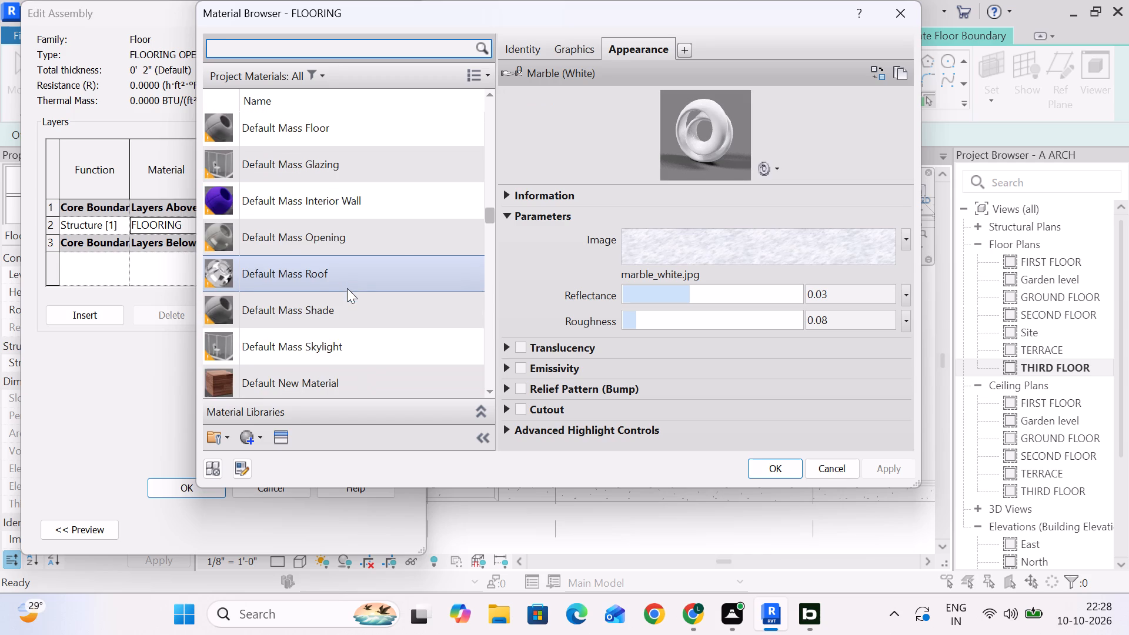
{"action": "scroll", "coordinate": [296, 365], "scroll_direction": "down", "scroll_amount": 1}
{"action": "left_click", "coordinate": [305, 307]}
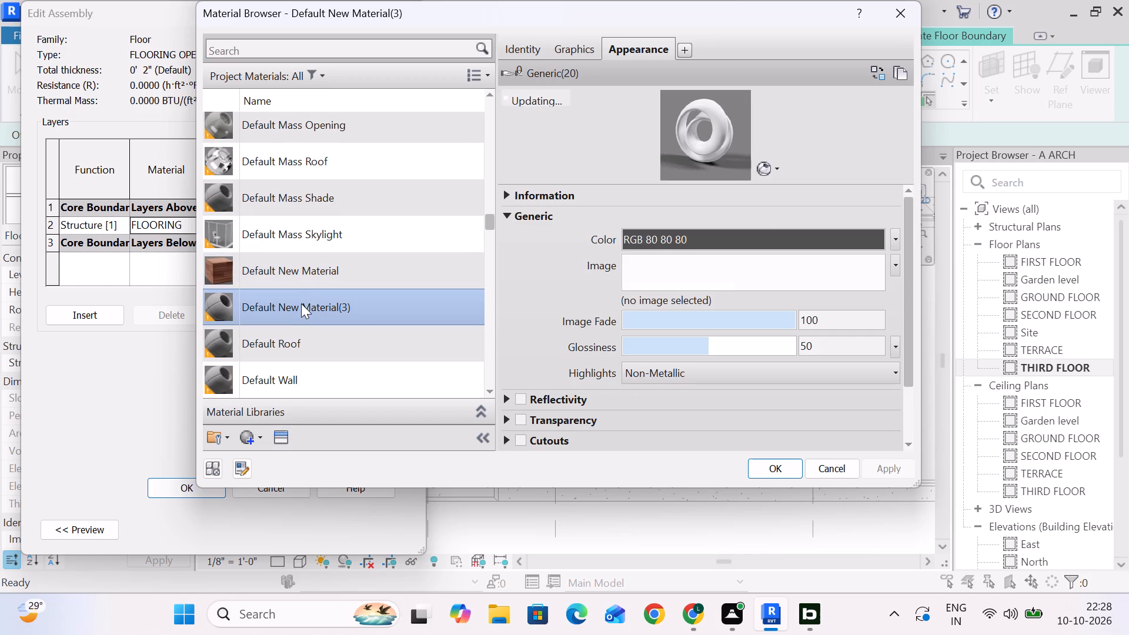
Replace the appearance of Default New Material(3) with the Diamonds 1 asset from the Appearance Library's Flooring category.
{"action": "left_click", "coordinate": [280, 437]}
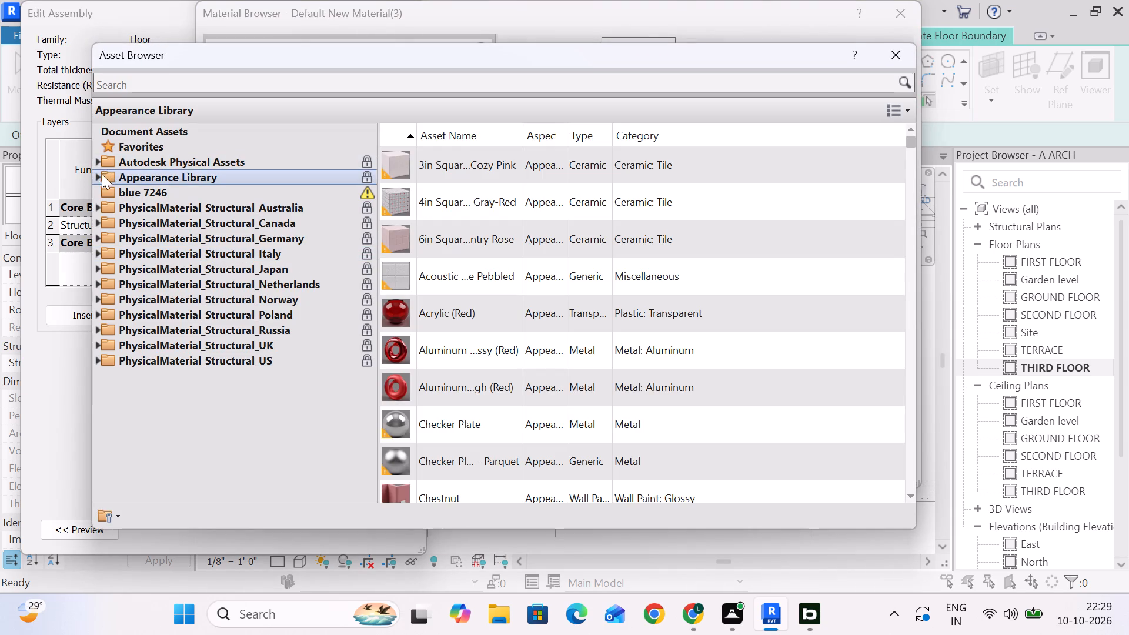
{"action": "left_click", "coordinate": [102, 174]}
{"action": "left_click", "coordinate": [96, 173]}
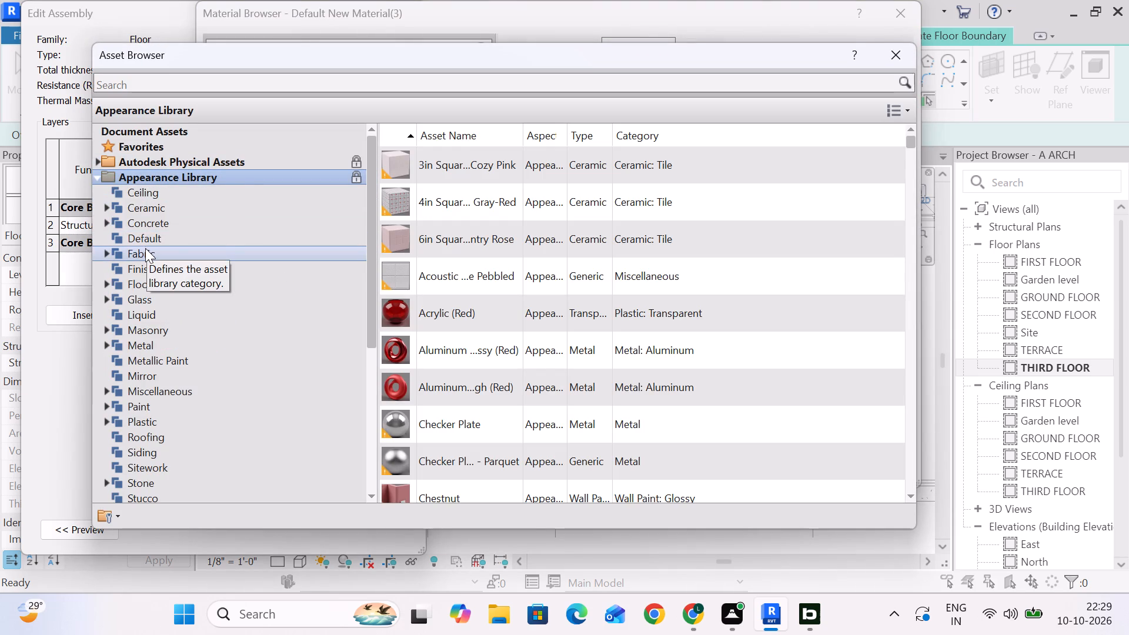
{"action": "scroll", "coordinate": [145, 249], "scroll_direction": "down", "scroll_amount": 1}
{"action": "scroll", "coordinate": [143, 320], "scroll_direction": "down", "scroll_amount": 2}
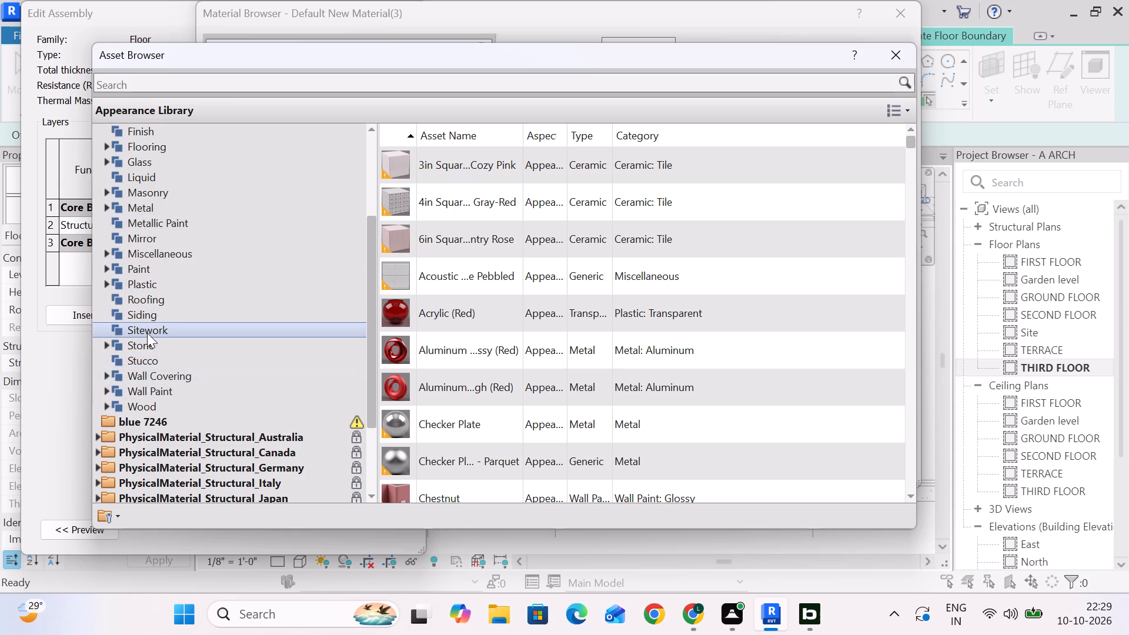
{"action": "scroll", "coordinate": [147, 333], "scroll_direction": "down", "scroll_amount": 1}
{"action": "scroll", "coordinate": [146, 287], "scroll_direction": "up", "scroll_amount": 1}
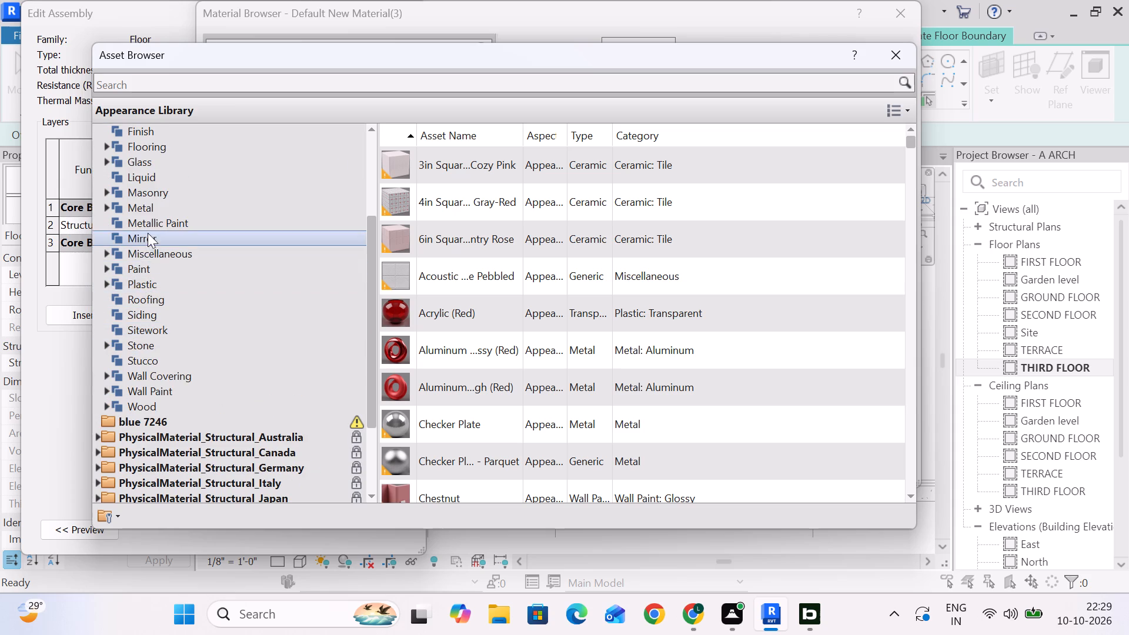
{"action": "scroll", "coordinate": [149, 181], "scroll_direction": "up", "scroll_amount": 2}
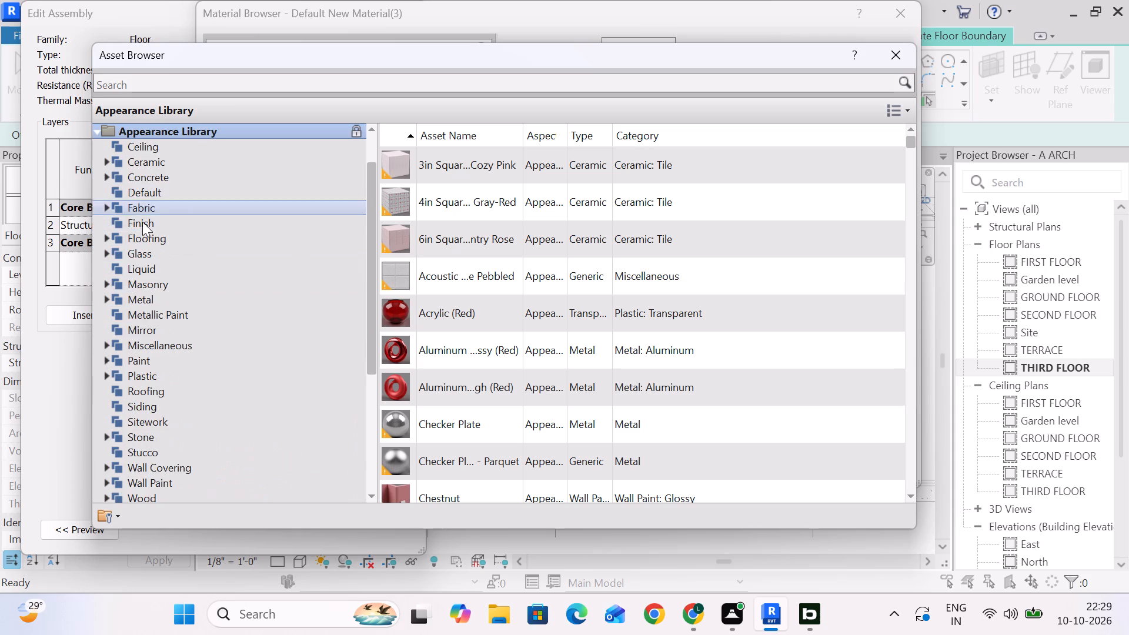
{"action": "left_click", "coordinate": [150, 240]}
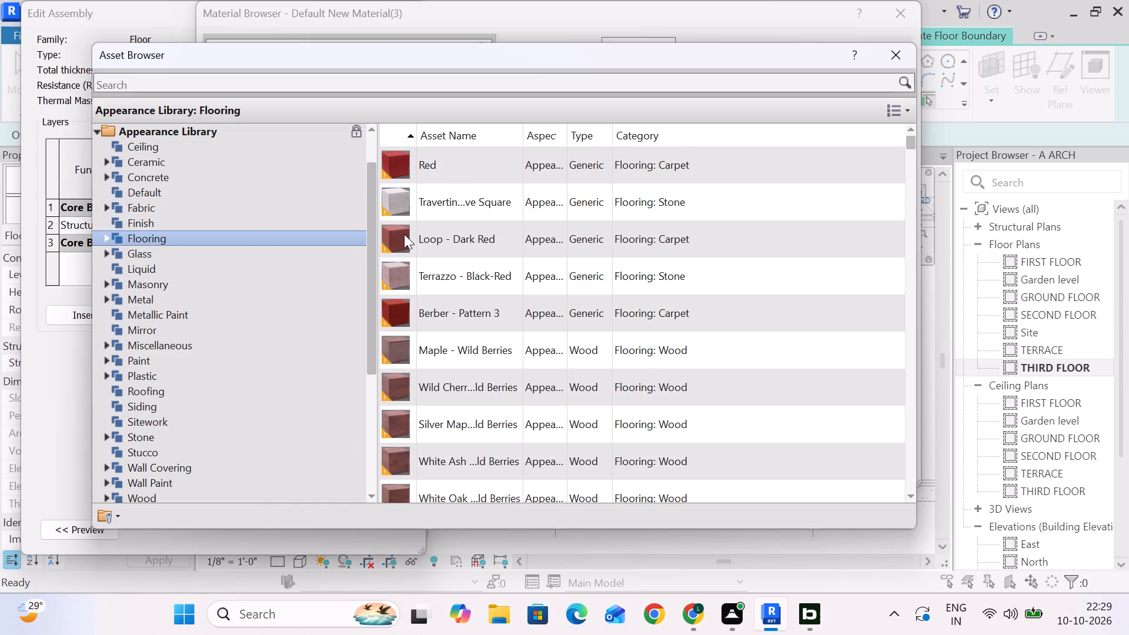
{"action": "scroll", "coordinate": [409, 233], "scroll_direction": "down", "scroll_amount": 20}
{"action": "scroll", "coordinate": [409, 233], "scroll_direction": "down", "scroll_amount": 20}
{"action": "scroll", "coordinate": [409, 233], "scroll_direction": "down", "scroll_amount": 6}
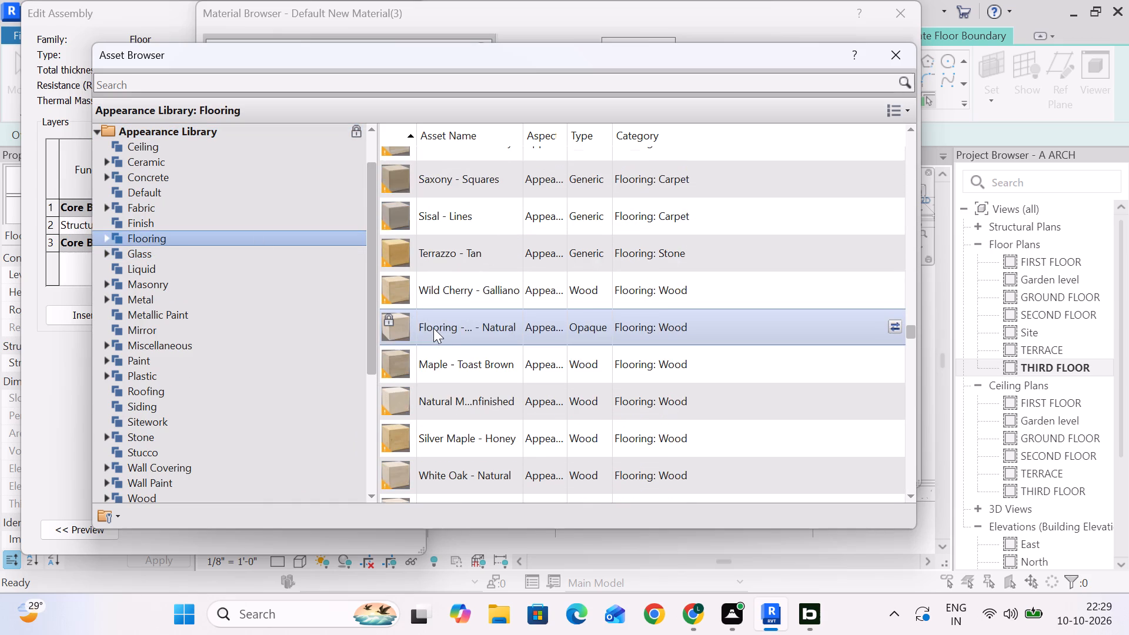
{"action": "scroll", "coordinate": [433, 327], "scroll_direction": "down", "scroll_amount": 6}
{"action": "scroll", "coordinate": [433, 326], "scroll_direction": "down", "scroll_amount": 20}
{"action": "scroll", "coordinate": [433, 326], "scroll_direction": "down", "scroll_amount": 10}
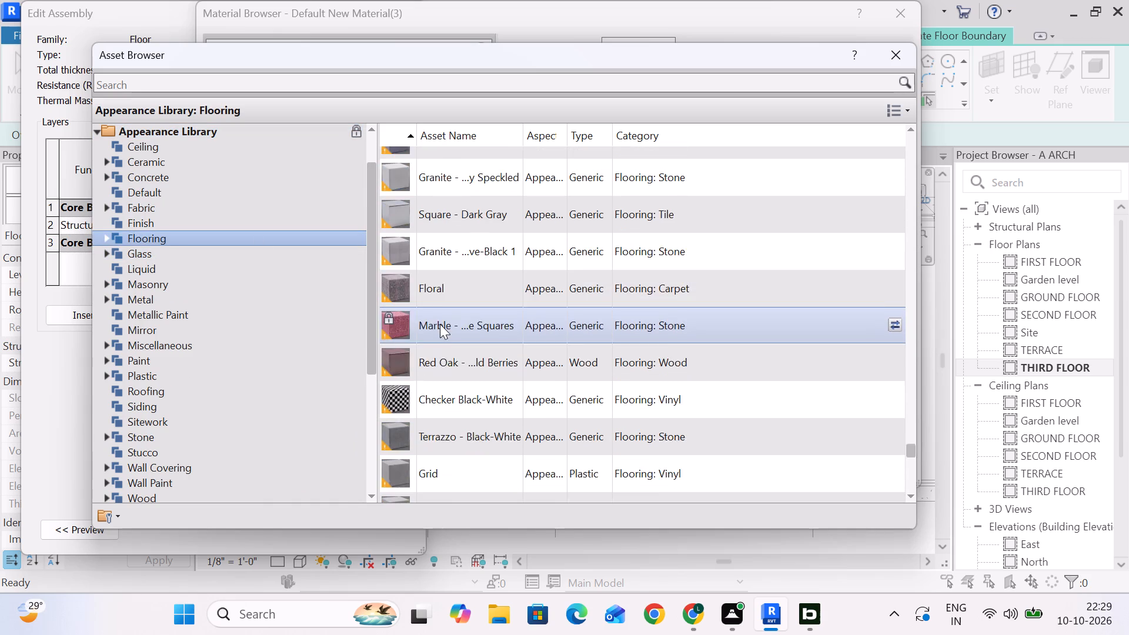
{"action": "scroll", "coordinate": [440, 324], "scroll_direction": "down", "scroll_amount": 20}
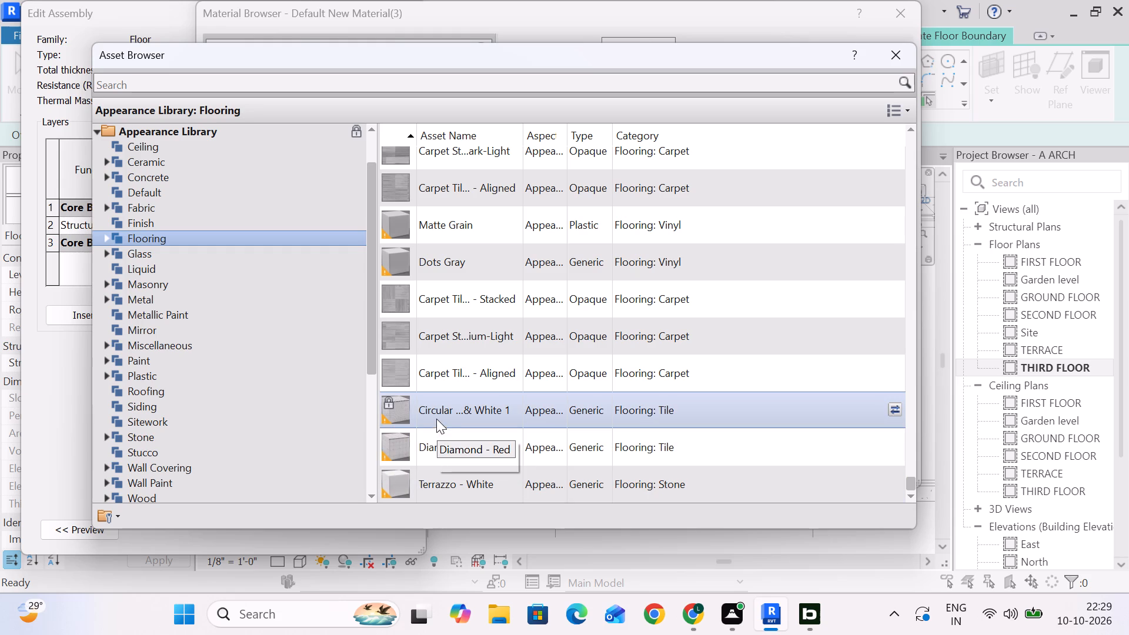
{"action": "scroll", "coordinate": [444, 327], "scroll_direction": "up", "scroll_amount": 6}
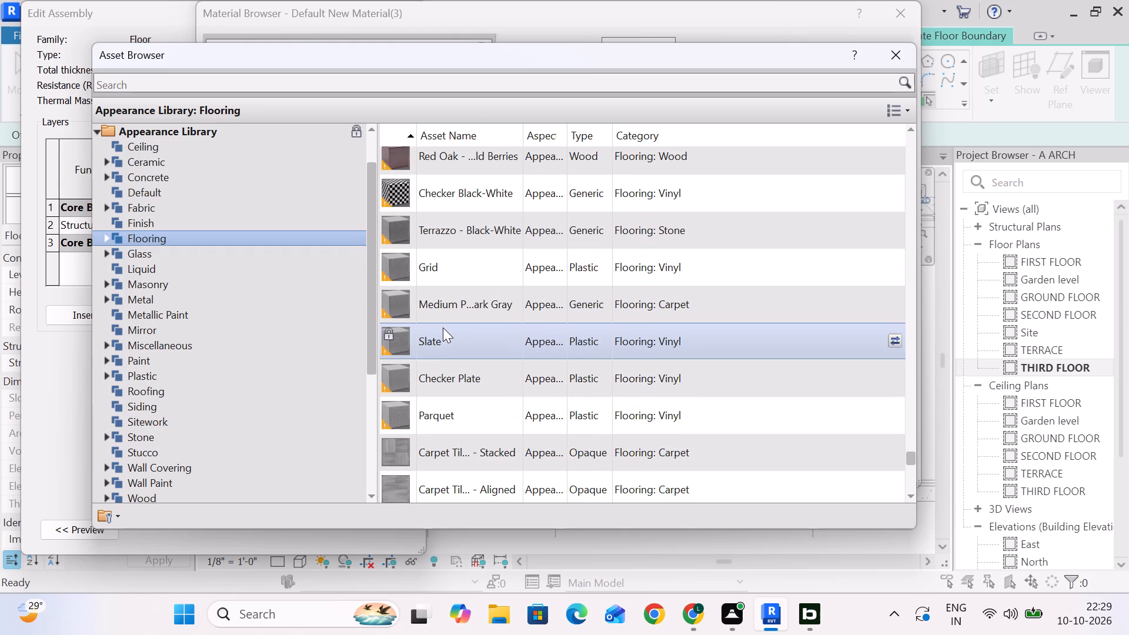
{"action": "scroll", "coordinate": [443, 327], "scroll_direction": "up", "scroll_amount": 2}
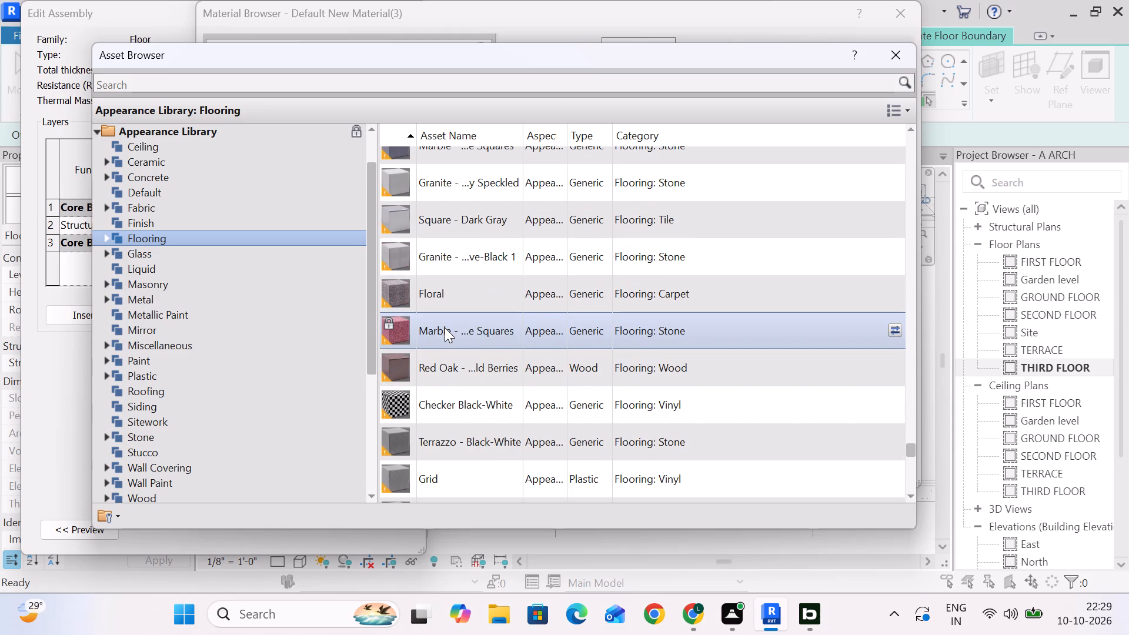
{"action": "scroll", "coordinate": [445, 327], "scroll_direction": "up", "scroll_amount": 4}
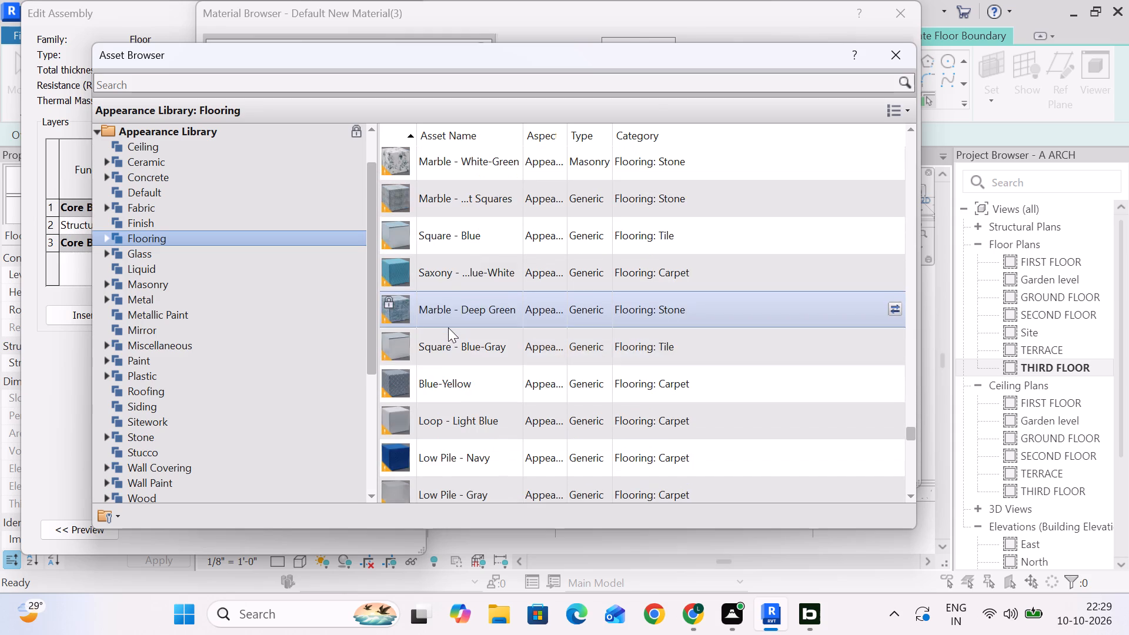
{"action": "scroll", "coordinate": [448, 327], "scroll_direction": "up", "scroll_amount": 3}
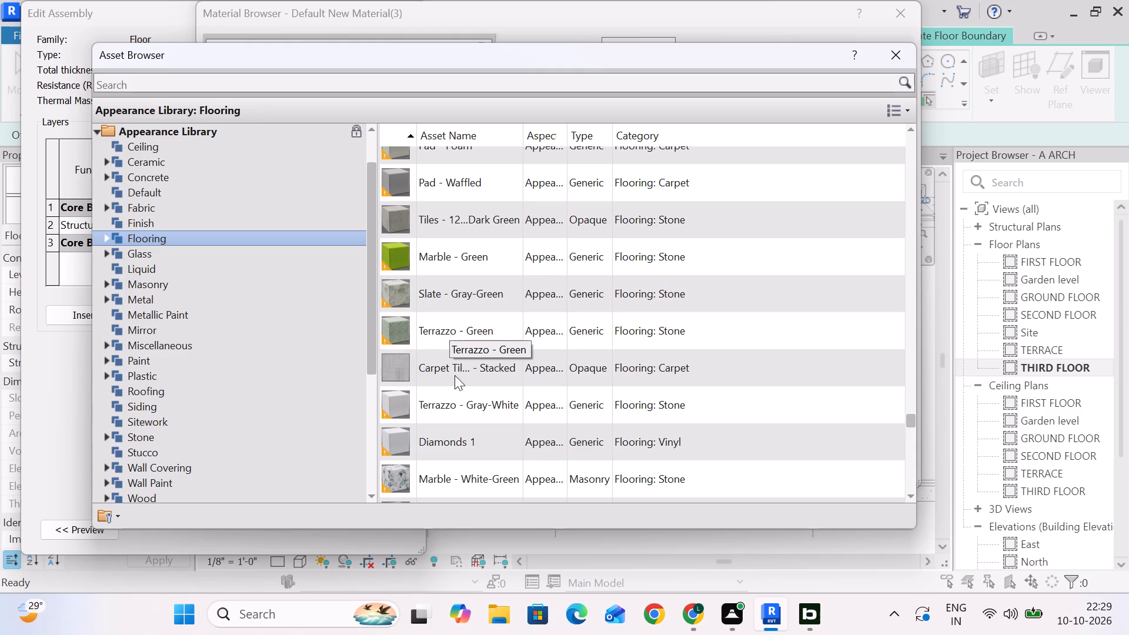
{"action": "left_click", "coordinate": [894, 439]}
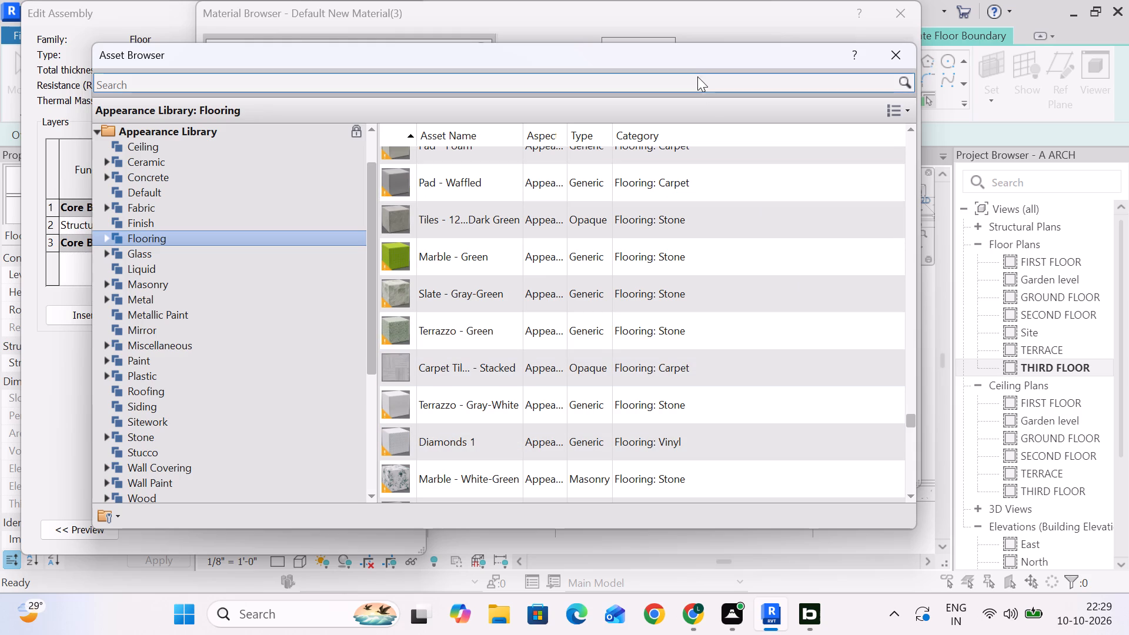
Replace the appearance of Default New Material(3) with the Diamond - Red asset from the Flooring: Tile category.
{"action": "left_click_drag", "start_coordinate": [687, 54], "coordinate": [683, 62]}
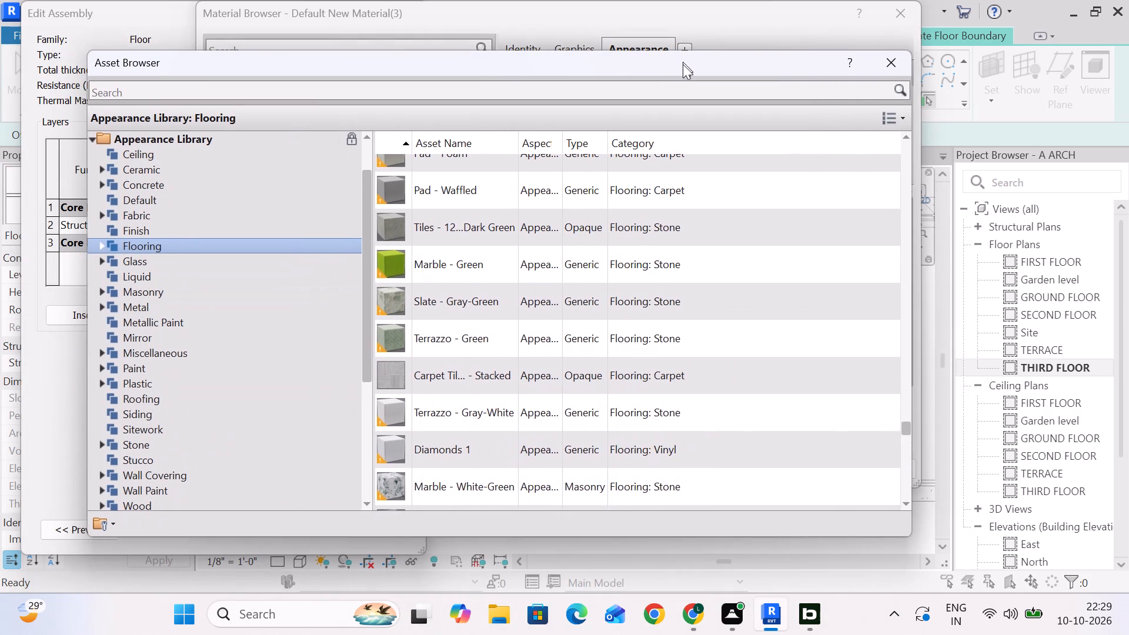
{"action": "scroll", "coordinate": [532, 345], "scroll_direction": "down", "scroll_amount": 20}
{"action": "scroll", "coordinate": [532, 345], "scroll_direction": "down", "scroll_amount": 7}
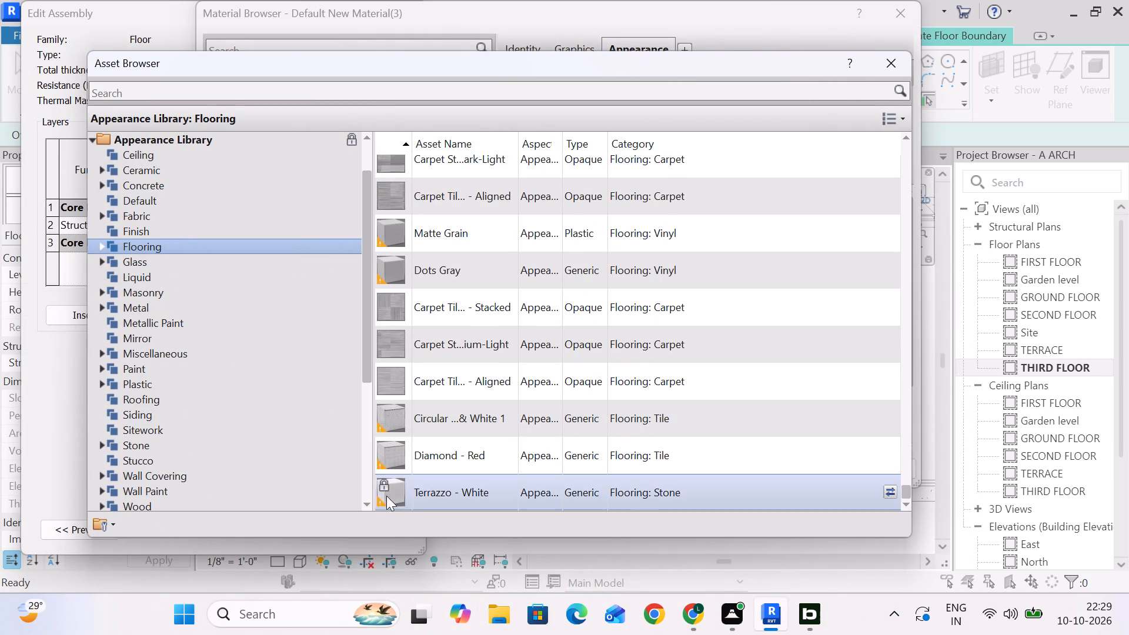
{"action": "left_click", "coordinate": [887, 453]}
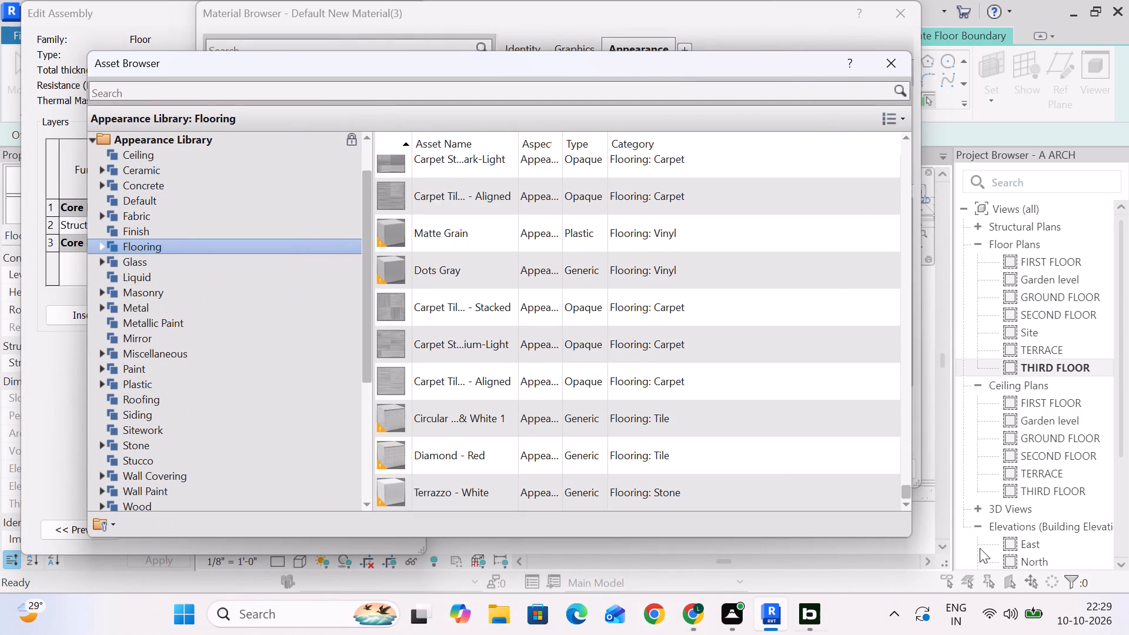
{"action": "left_click_drag", "start_coordinate": [720, 66], "coordinate": [729, 419]}
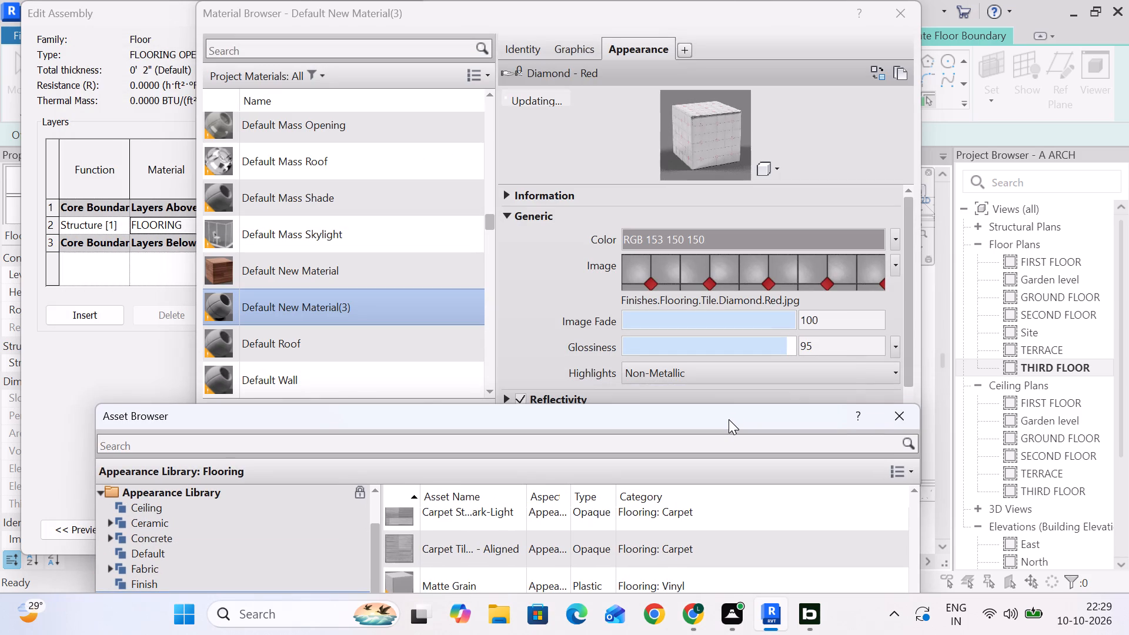
{"action": "left_click_drag", "start_coordinate": [729, 419], "coordinate": [751, 329]}
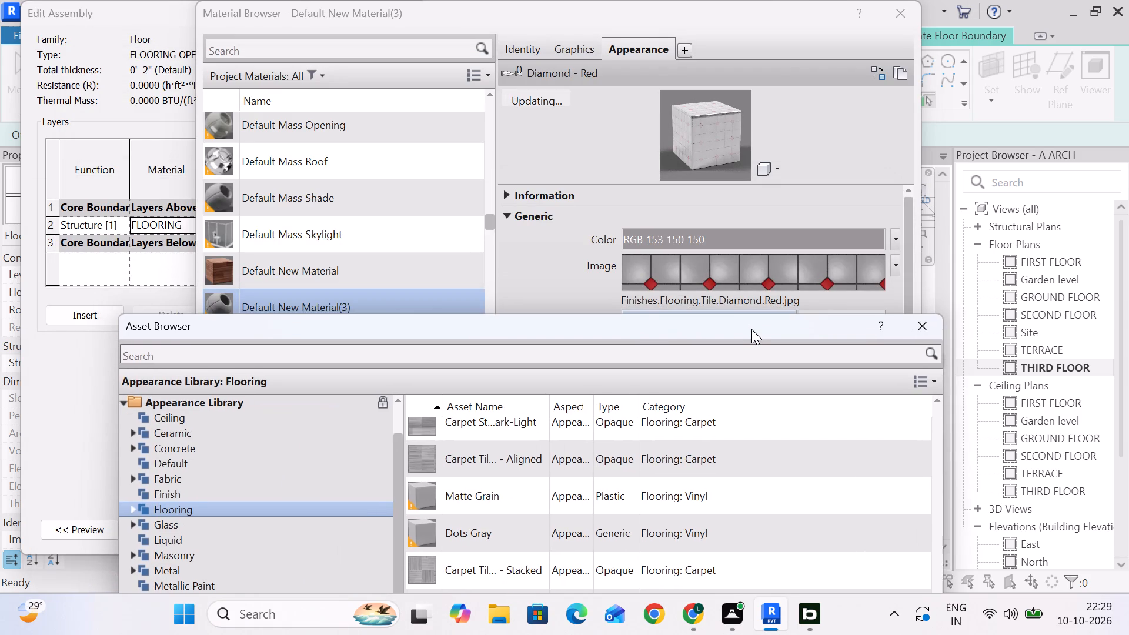
{"action": "left_click_drag", "start_coordinate": [751, 329], "coordinate": [737, 55]}
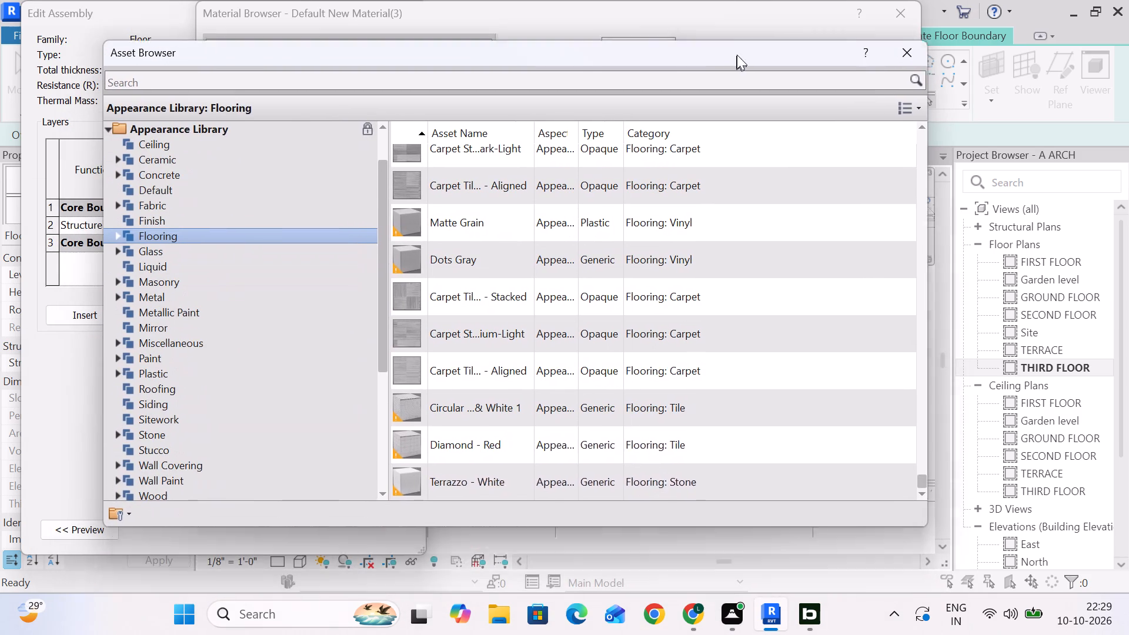
Look through the other Flooring appearance assets for an alternative, comparing them with the material's current preview.
{"action": "left_click_drag", "start_coordinate": [737, 55], "coordinate": [740, 37]}
{"action": "scroll", "coordinate": [654, 289], "scroll_direction": "up", "scroll_amount": 2}
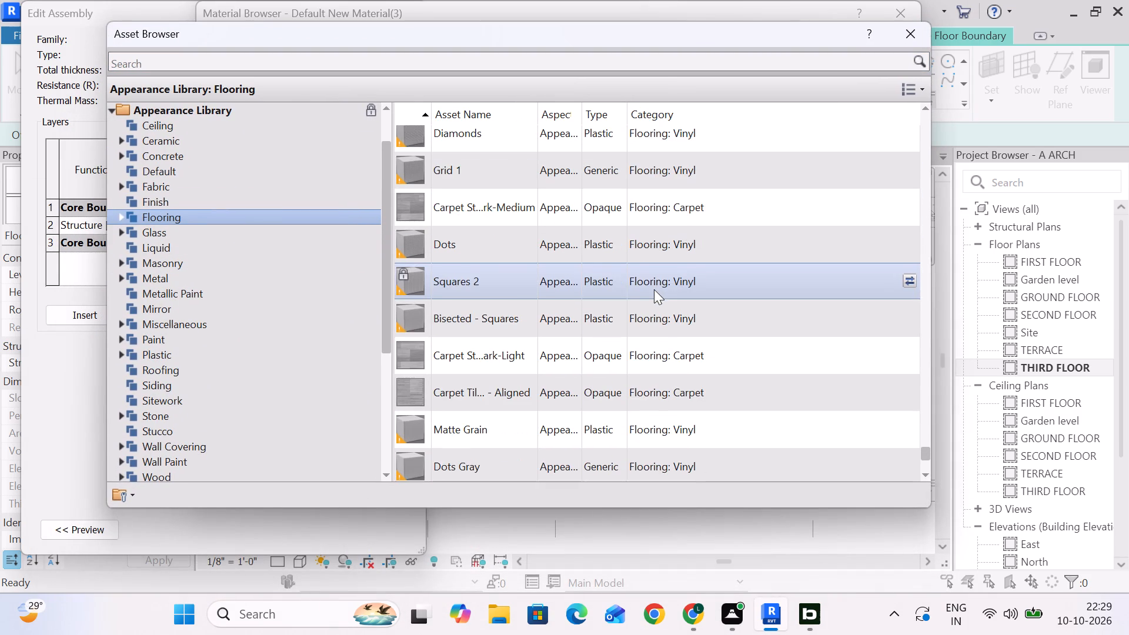
{"action": "scroll", "coordinate": [654, 289], "scroll_direction": "up", "scroll_amount": 6}
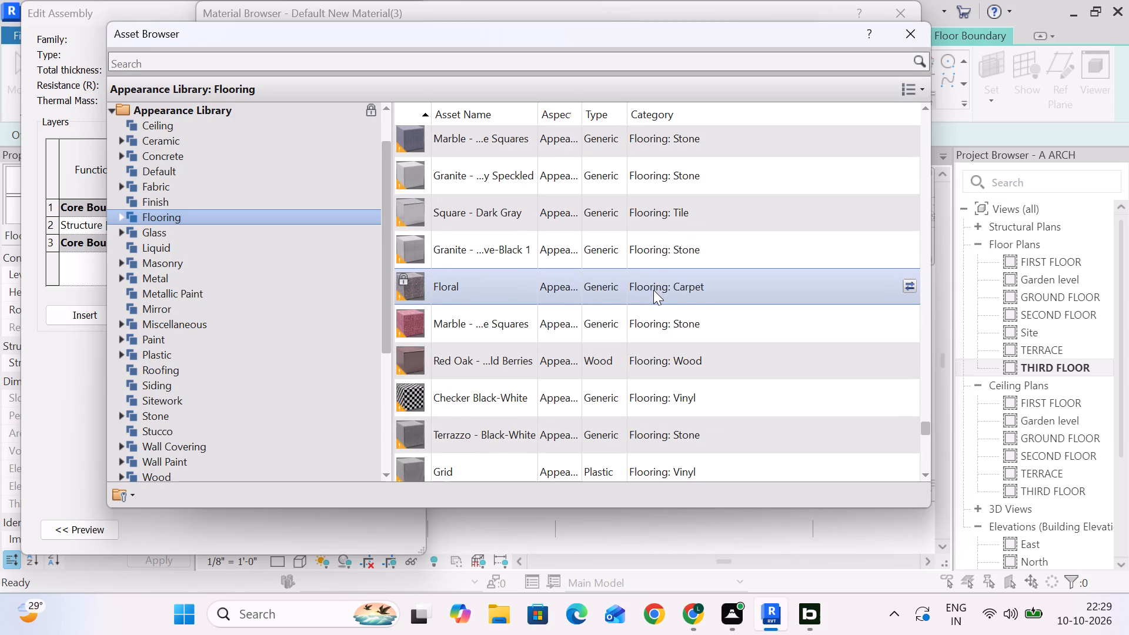
{"action": "scroll", "coordinate": [653, 290], "scroll_direction": "up", "scroll_amount": 6}
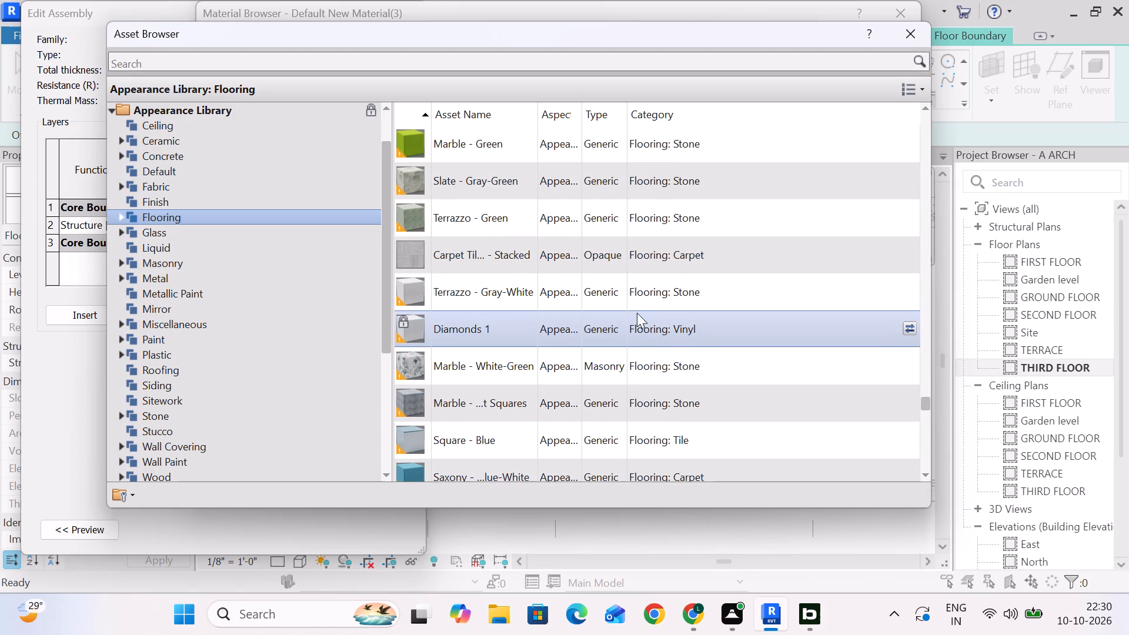
{"action": "scroll", "coordinate": [637, 313], "scroll_direction": "up", "scroll_amount": 8}
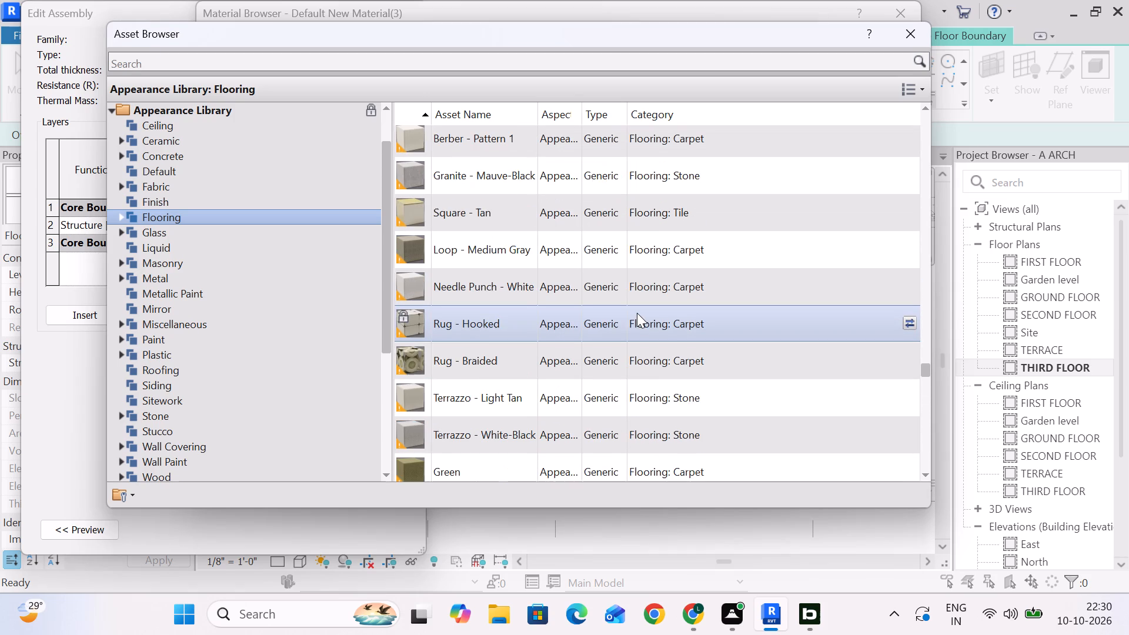
{"action": "scroll", "coordinate": [636, 313], "scroll_direction": "up", "scroll_amount": 6}
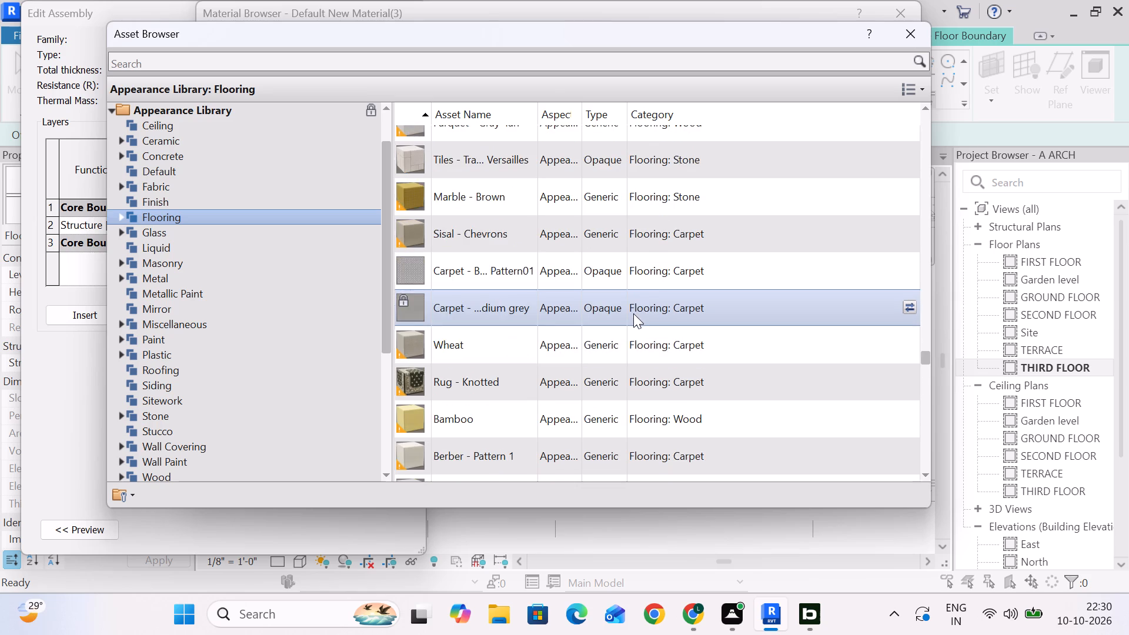
{"action": "scroll", "coordinate": [633, 313], "scroll_direction": "up", "scroll_amount": 3}
{"action": "left_click_drag", "start_coordinate": [660, 34], "coordinate": [646, 368]}
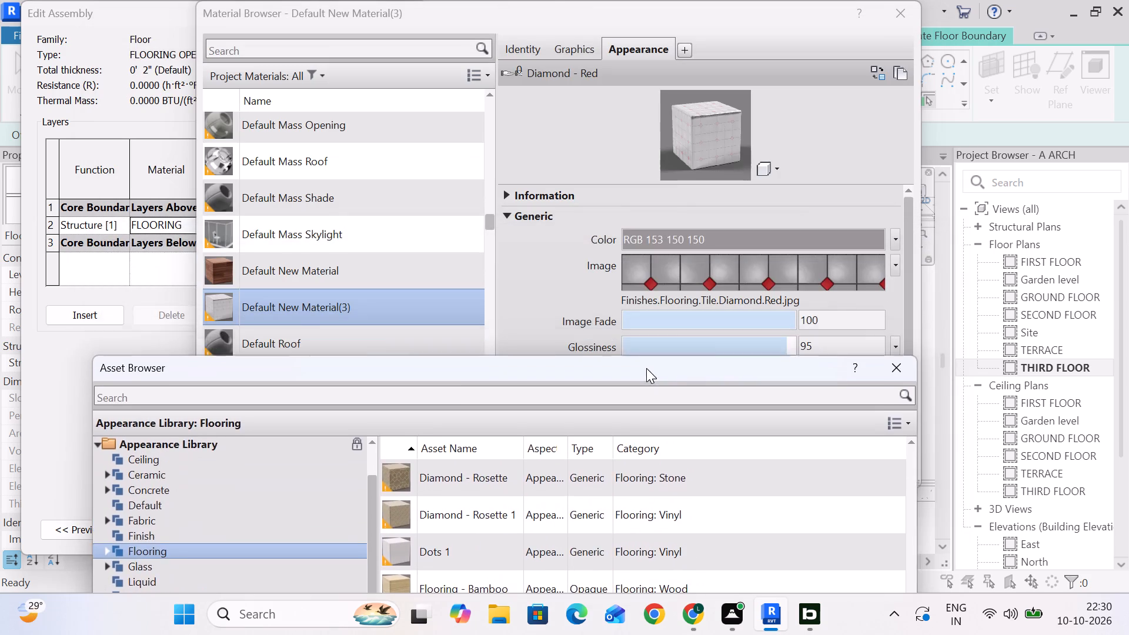
{"action": "left_click_drag", "start_coordinate": [646, 368], "coordinate": [638, 36]}
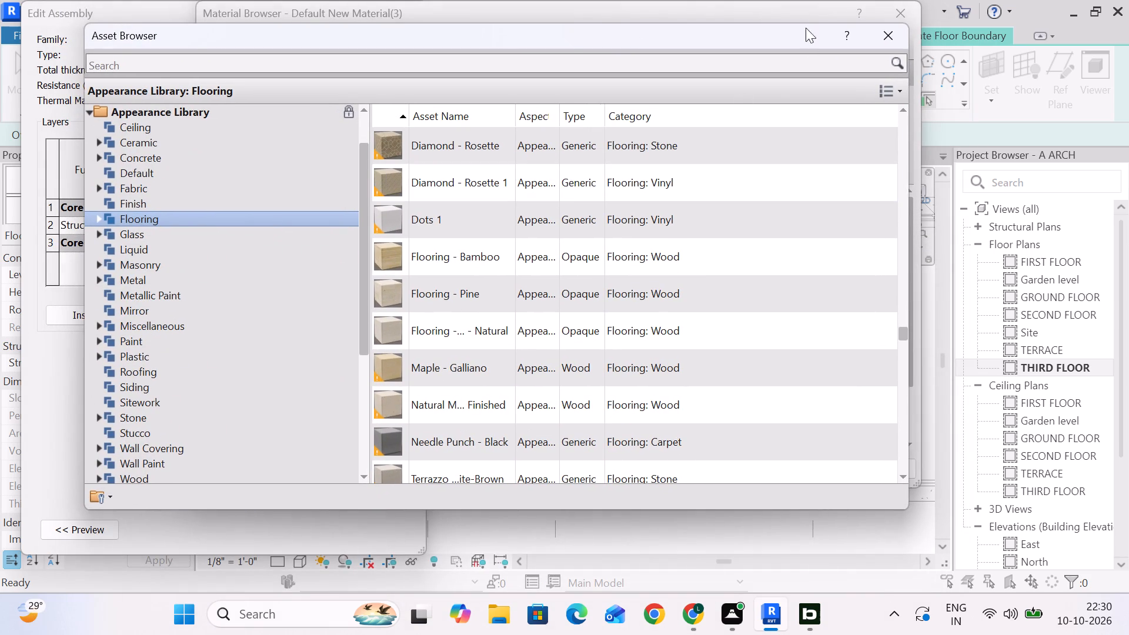
Close the appearance library and accept Default New Material(3) for the Structure [1] layer.
{"action": "left_click", "coordinate": [888, 28]}
{"action": "left_click", "coordinate": [878, 467]}
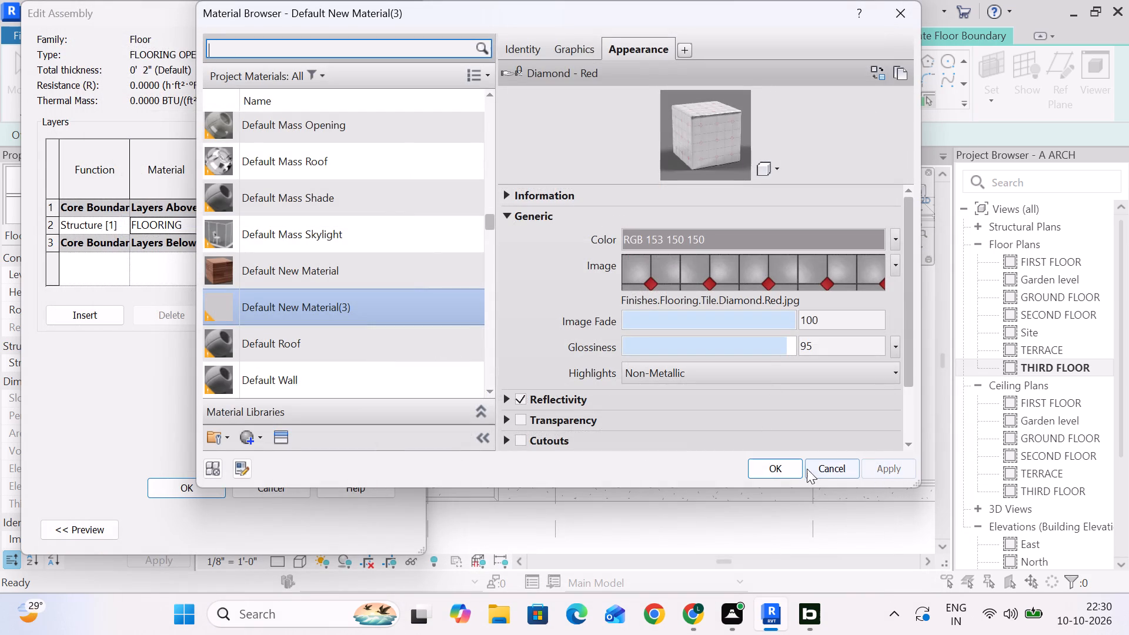
{"action": "left_click", "coordinate": [776, 464]}
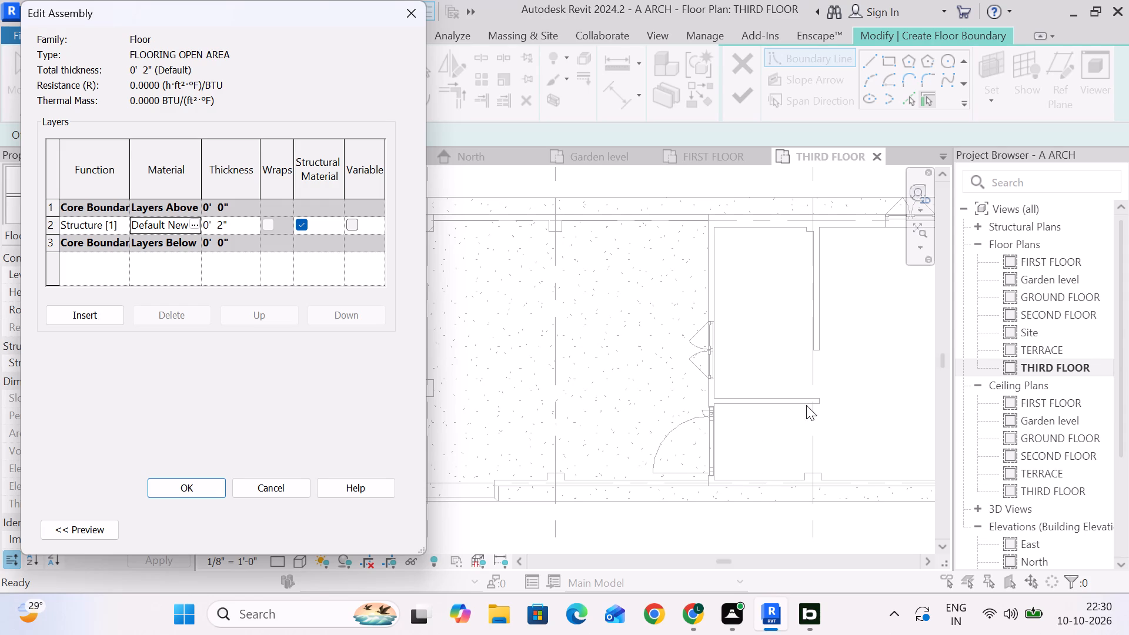
Rename Default New Material(3) as OPEN AREA TILE, then accept the assembly and type properties of FLOORING OPEN AREA.
{"action": "left_click", "coordinate": [183, 221]}
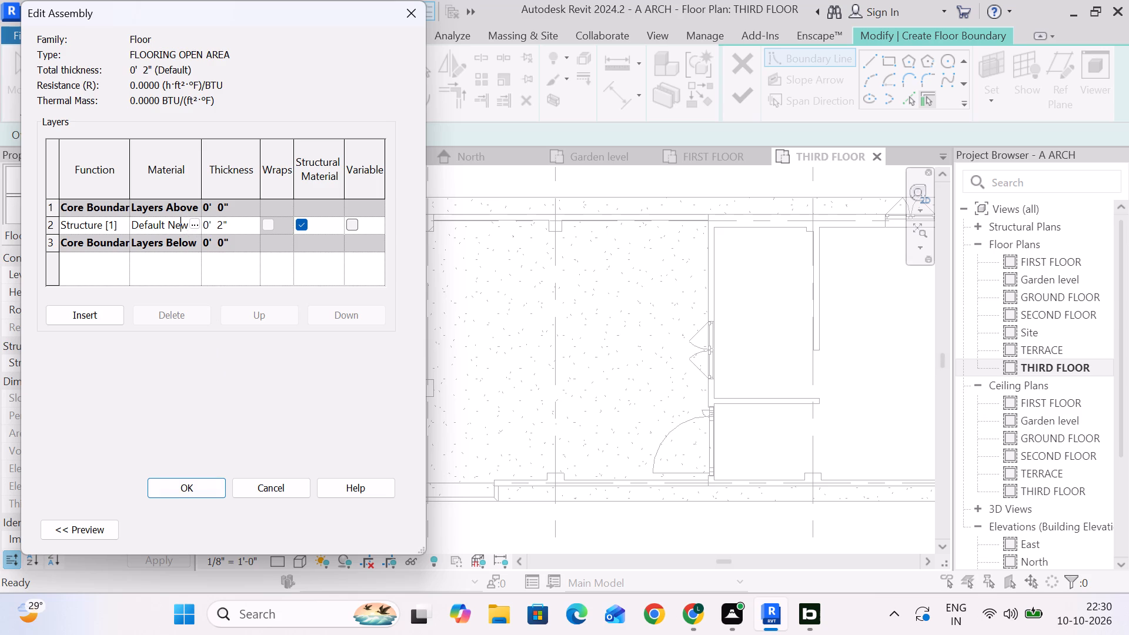
{"action": "left_click", "coordinate": [194, 225]}
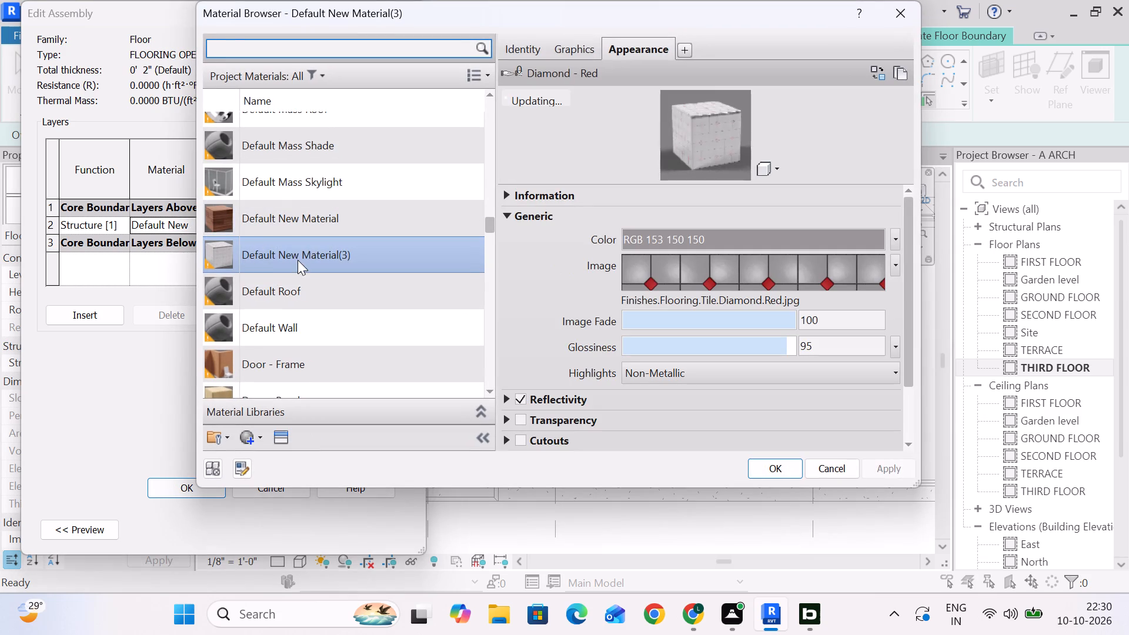
{"action": "right_click", "coordinate": [298, 260]}
{"action": "left_click", "coordinate": [363, 327]}
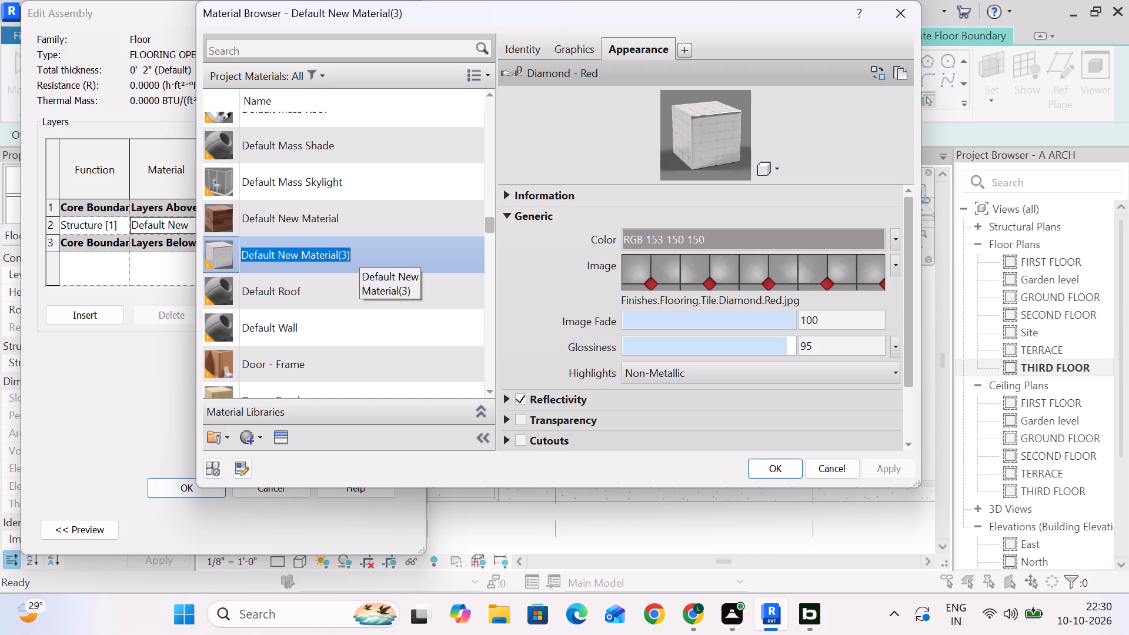
{"action": "key", "text": "BackSpace"}
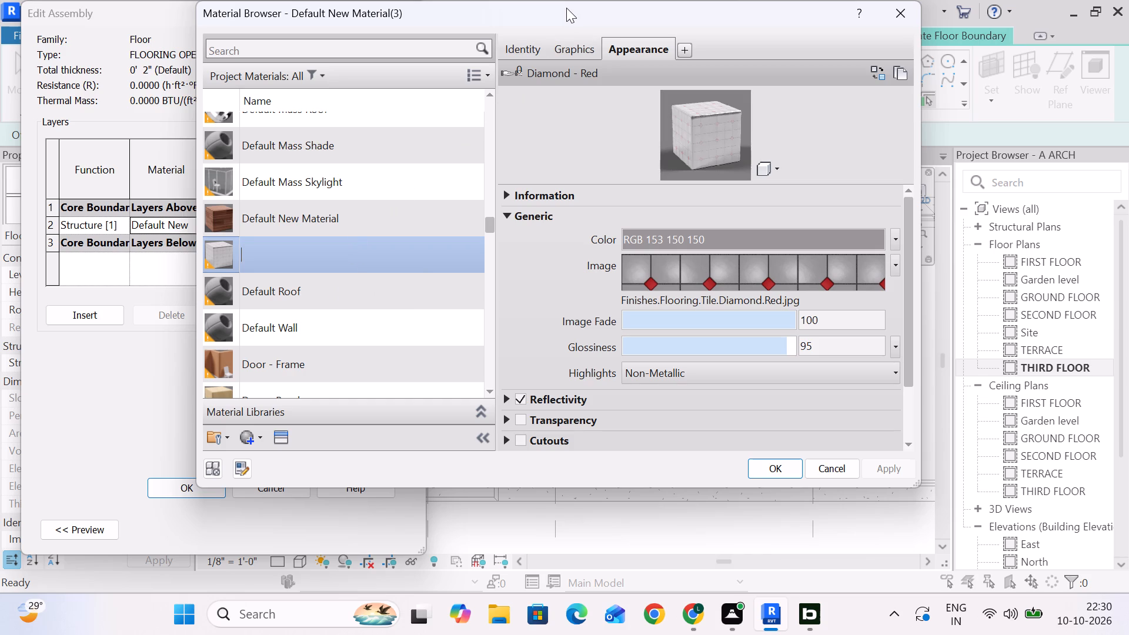
{"action": "type", "text": "OPEN AREA"}
{"action": "key", "text": "space"}
{"action": "type", "text": "TILE"}
{"action": "key", "text": "Return"}
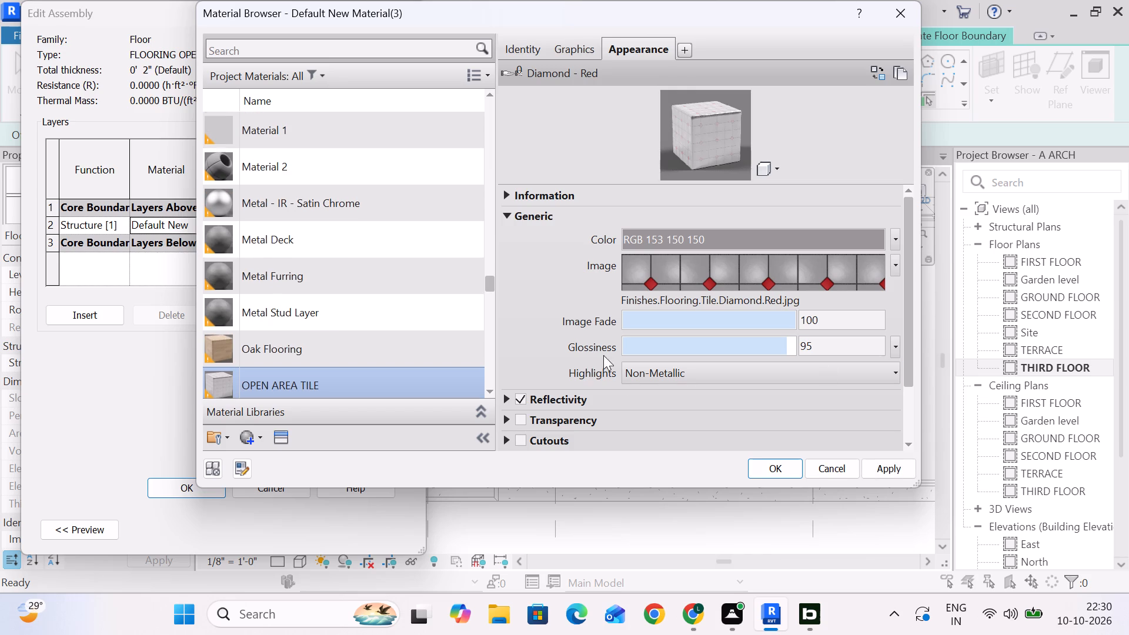
{"action": "left_click", "coordinate": [779, 467]}
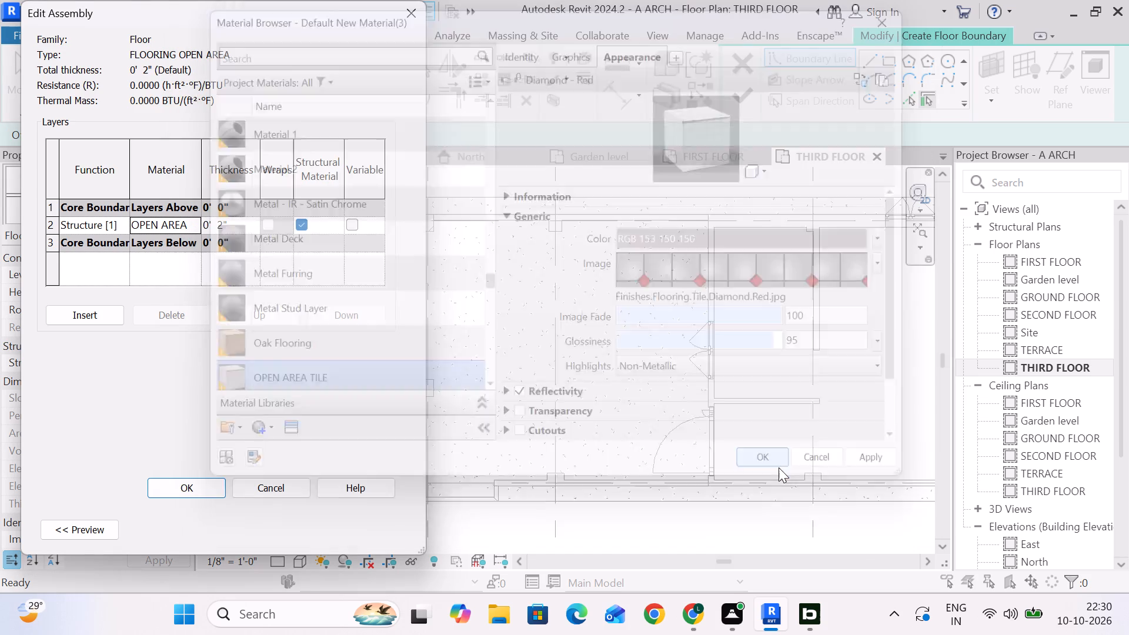
{"action": "left_click", "coordinate": [206, 492]}
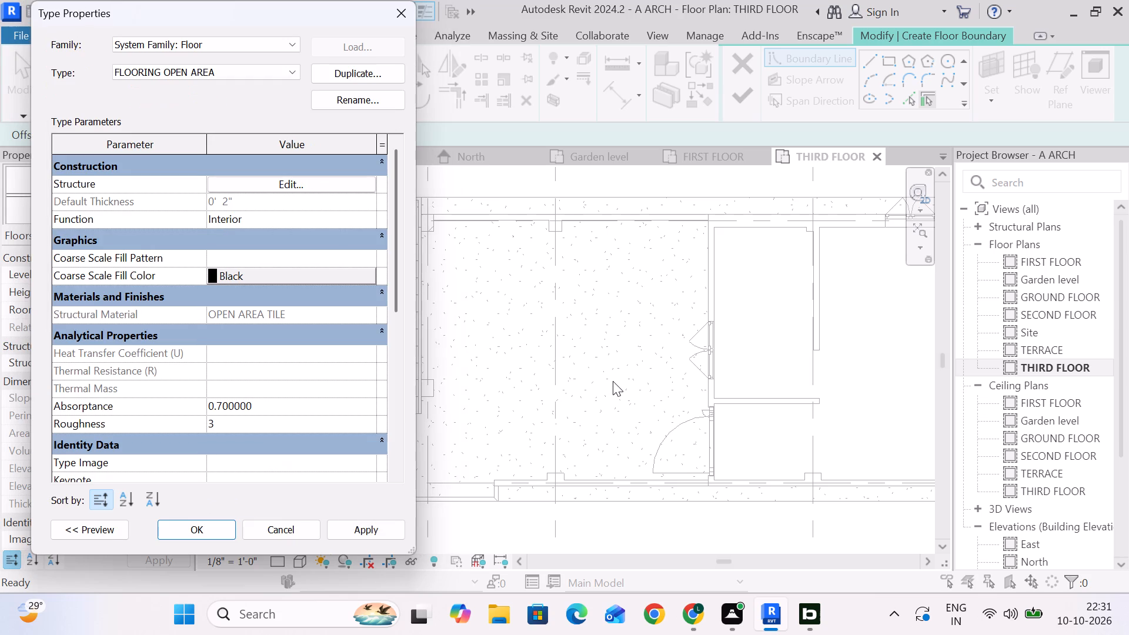
{"action": "left_click", "coordinate": [199, 530]}
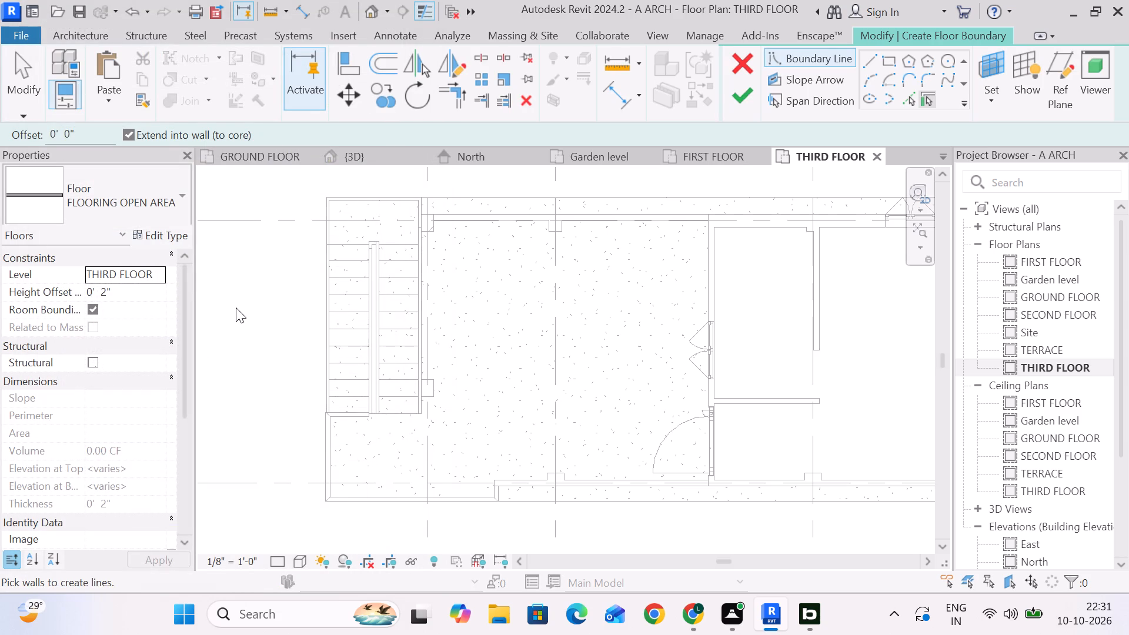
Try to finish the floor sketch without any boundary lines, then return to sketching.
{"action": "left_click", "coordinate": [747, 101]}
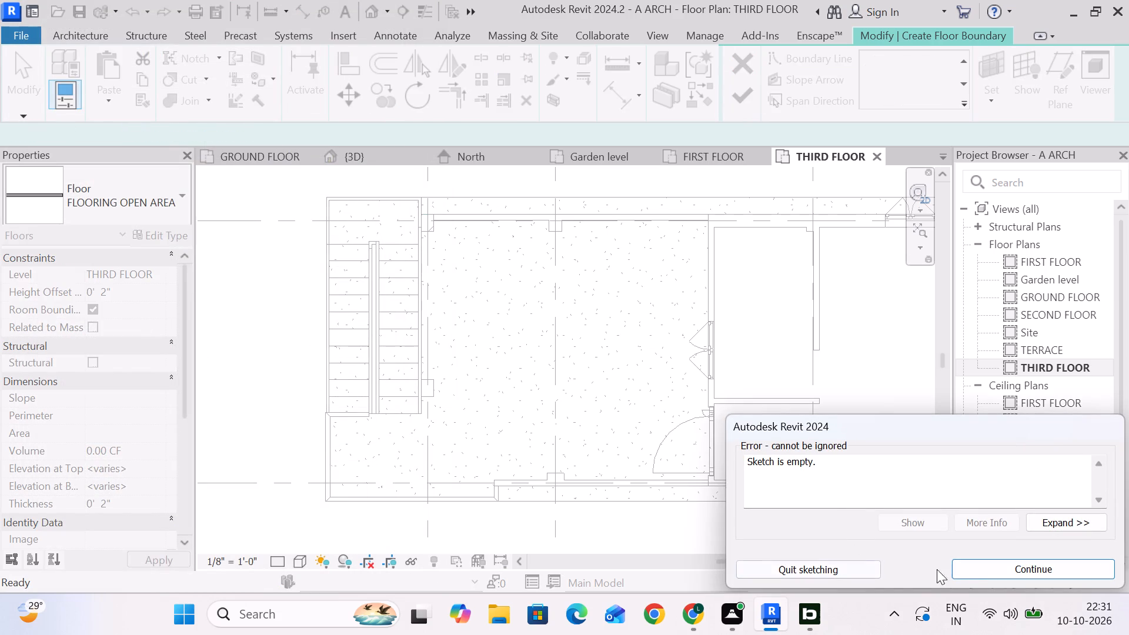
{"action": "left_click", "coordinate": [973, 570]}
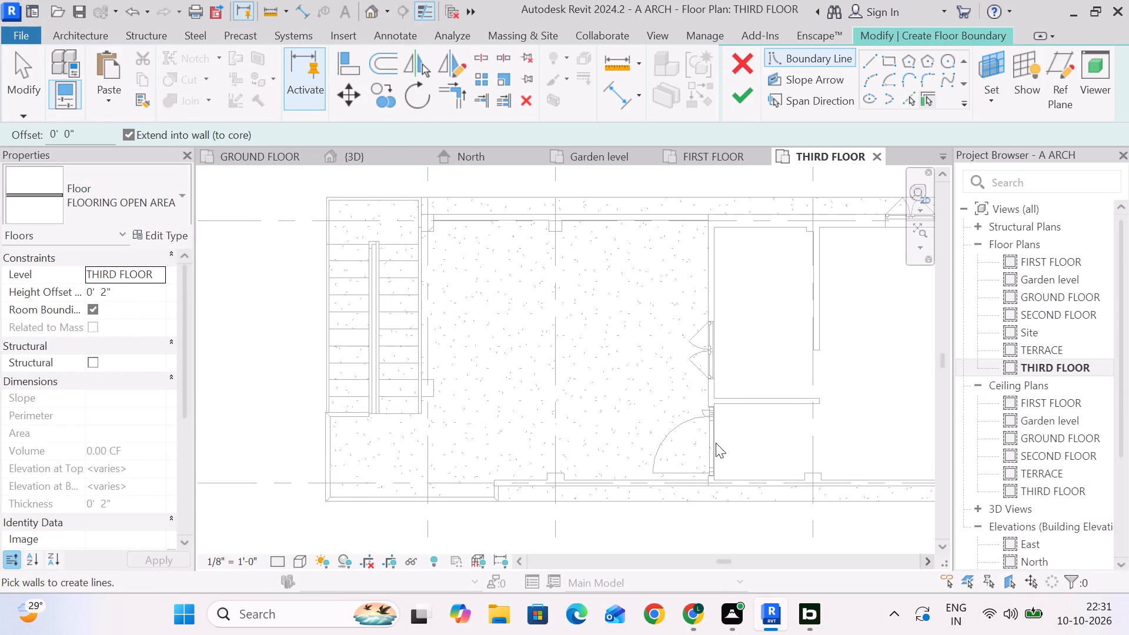
Draw a straight floor boundary line along the terrace's door-side wall, from the lower wall to the upper wall.
{"action": "middle_click_drag", "start_coordinate": [732, 313], "coordinate": [736, 270]}
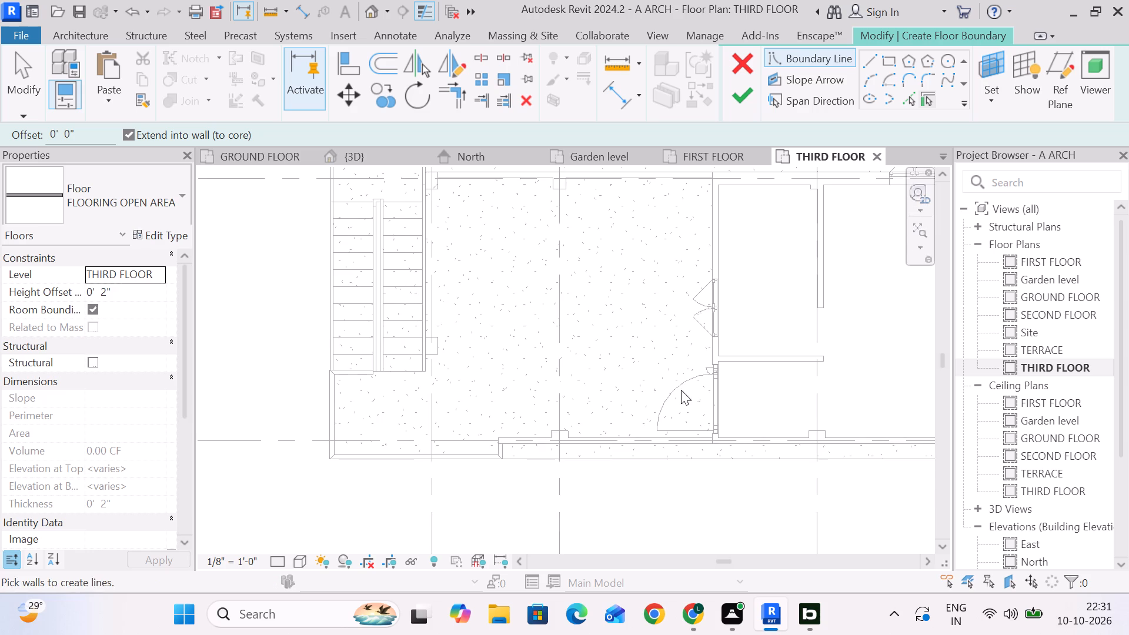
{"action": "scroll", "coordinate": [569, 430], "scroll_direction": "up", "scroll_amount": 4}
{"action": "scroll", "coordinate": [590, 410], "scroll_direction": "down", "scroll_amount": 4}
{"action": "left_click", "coordinate": [873, 61]}
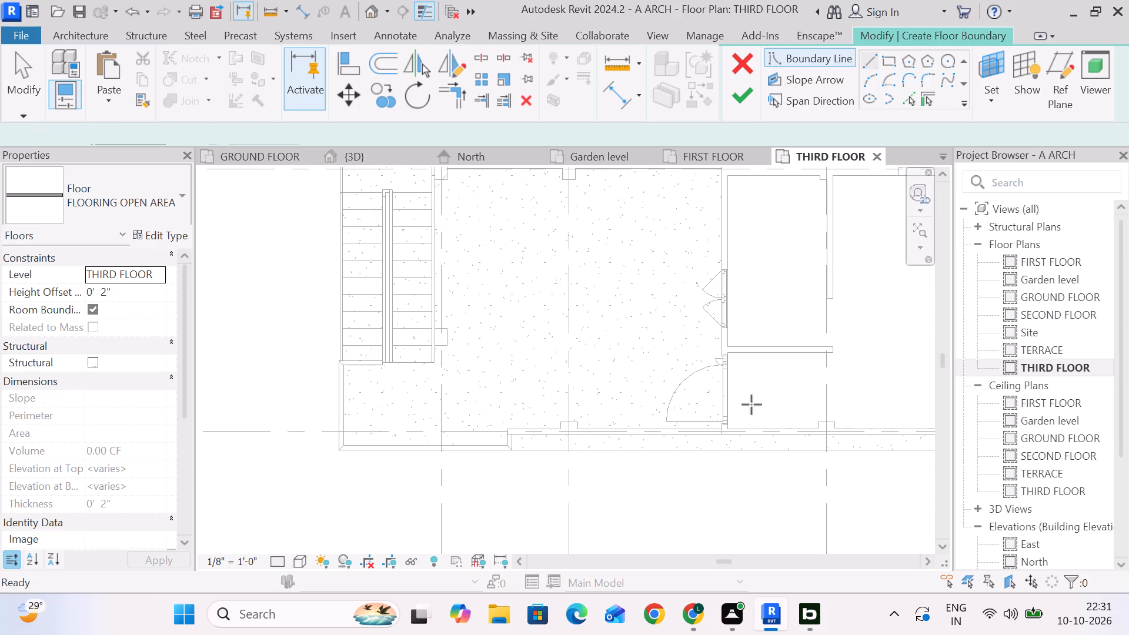
{"action": "scroll", "coordinate": [719, 438], "scroll_direction": "up", "scroll_amount": 6}
{"action": "left_click", "coordinate": [726, 420]}
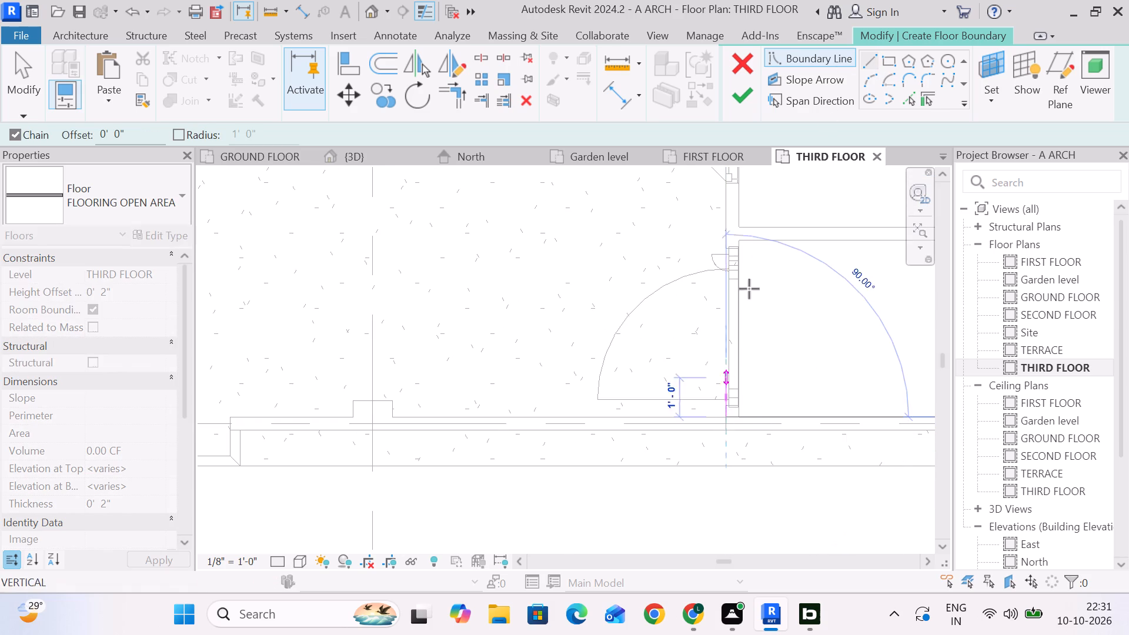
{"action": "middle_click_drag", "start_coordinate": [742, 203], "coordinate": [765, 507]}
{"action": "scroll", "coordinate": [761, 221], "scroll_direction": "down", "scroll_amount": 4}
{"action": "middle_click_drag", "start_coordinate": [756, 252], "coordinate": [756, 418]}
{"action": "scroll", "coordinate": [748, 329], "scroll_direction": "up", "scroll_amount": 4}
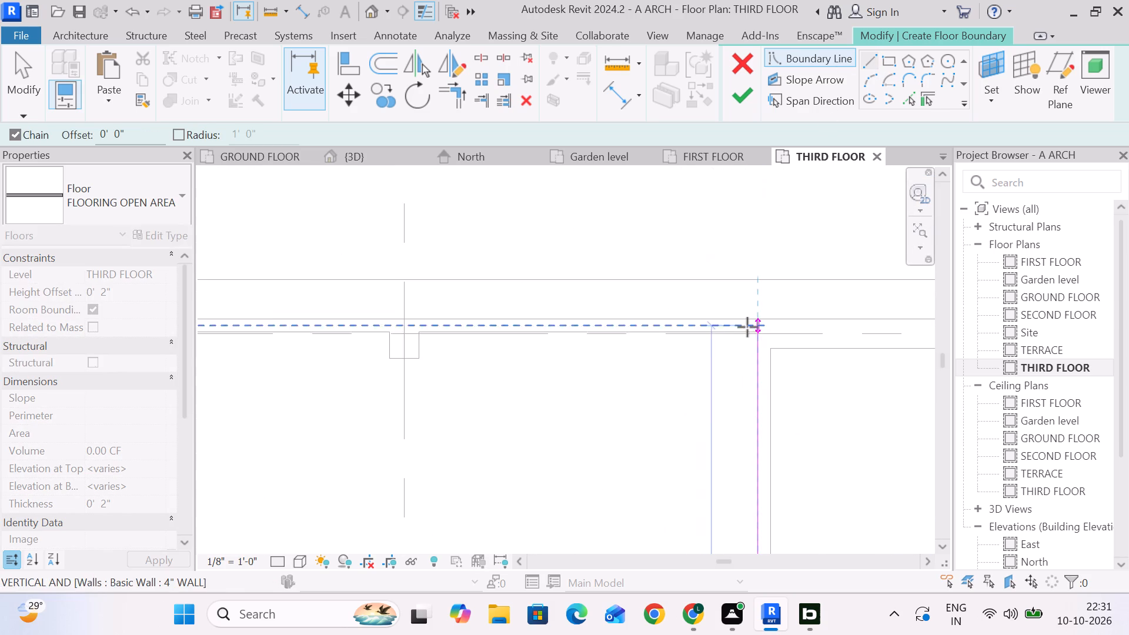
{"action": "left_click", "coordinate": [757, 333]}
Continue the boundary along the terrace's upper wall and around the corner of the 9" X 12" column beside the staircase.
{"action": "scroll", "coordinate": [555, 320], "scroll_direction": "down", "scroll_amount": 4}
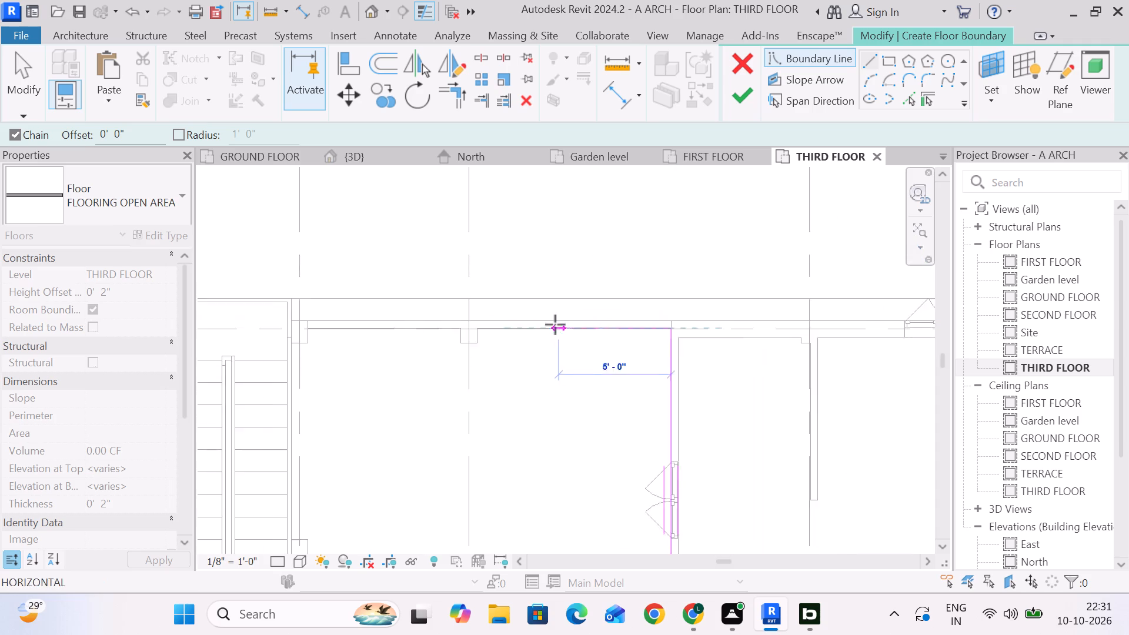
{"action": "middle_click_drag", "start_coordinate": [555, 325], "coordinate": [802, 284]}
{"action": "scroll", "coordinate": [614, 285], "scroll_direction": "up", "scroll_amount": 4}
{"action": "scroll", "coordinate": [530, 298], "scroll_direction": "up", "scroll_amount": 5}
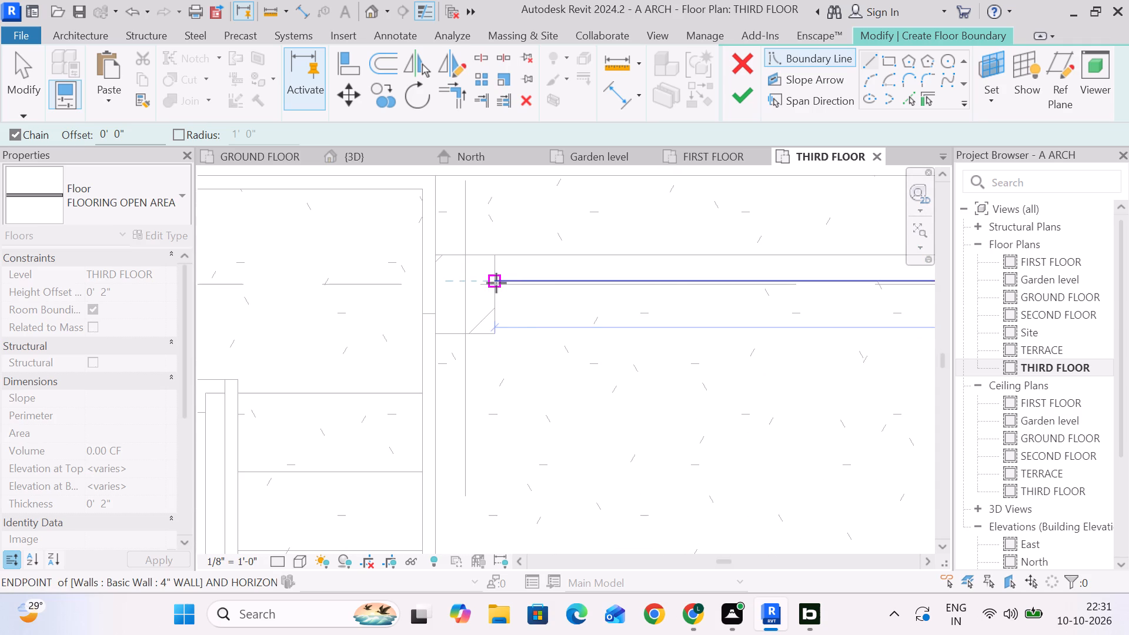
{"action": "left_click", "coordinate": [496, 283]}
{"action": "left_click", "coordinate": [497, 335]}
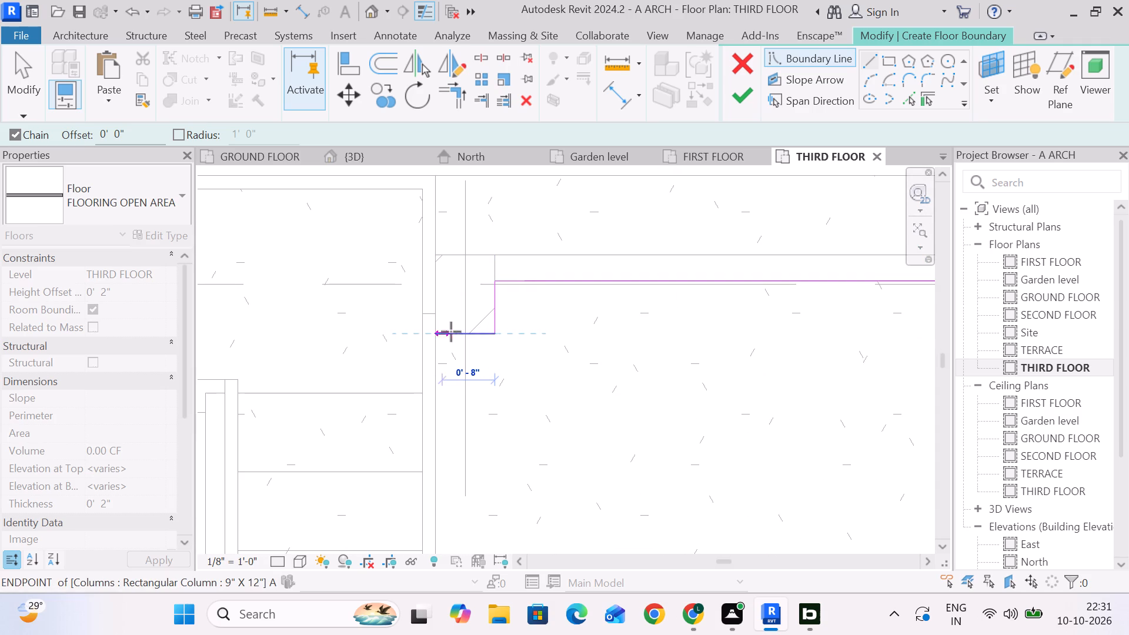
{"action": "left_click", "coordinate": [466, 332]}
Continue the floor boundary straight down grid 5 beside the staircase, from the column corner to the level of the stairs' lower end.
{"action": "scroll", "coordinate": [482, 400], "scroll_direction": "down", "scroll_amount": 6}
{"action": "middle_click_drag", "start_coordinate": [485, 407], "coordinate": [525, 249]}
{"action": "scroll", "coordinate": [547, 439], "scroll_direction": "down", "scroll_amount": 1}
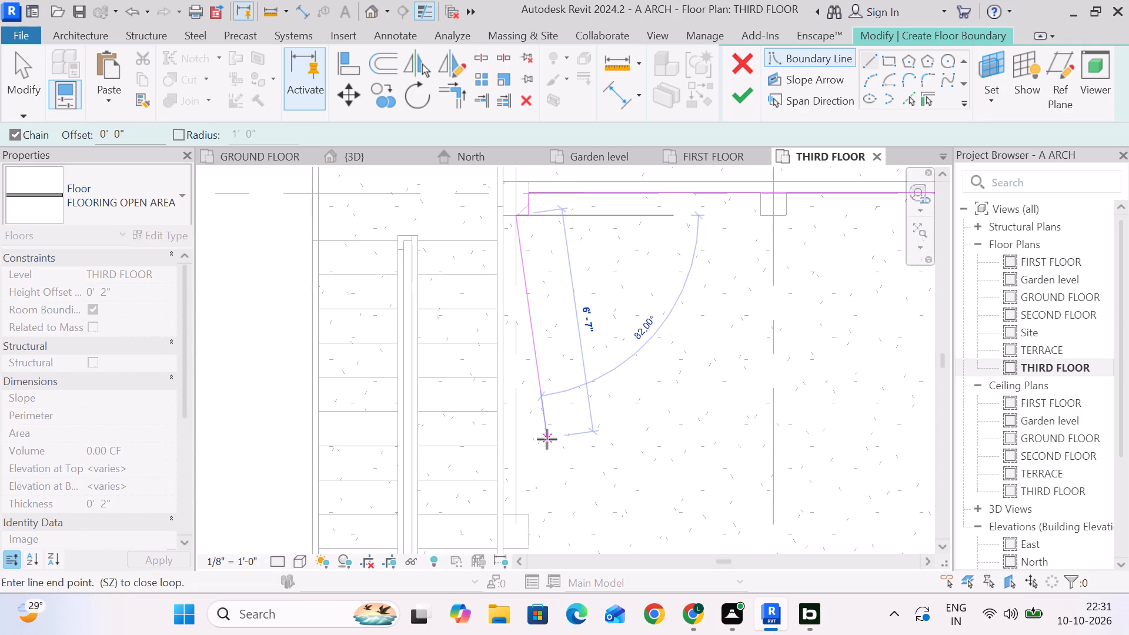
{"action": "middle_click_drag", "start_coordinate": [546, 439], "coordinate": [544, 272]}
{"action": "middle_click_drag", "start_coordinate": [519, 424], "coordinate": [538, 271]}
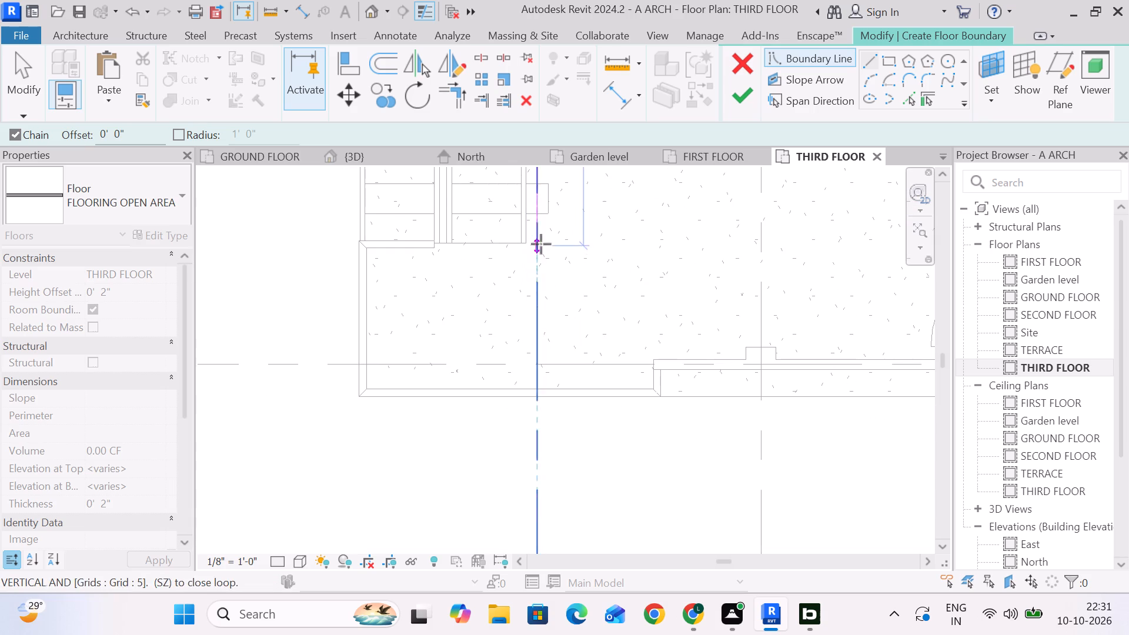
{"action": "scroll", "coordinate": [540, 243], "scroll_direction": "up", "scroll_amount": 6}
{"action": "middle_click_drag", "start_coordinate": [541, 243], "coordinate": [542, 335]}
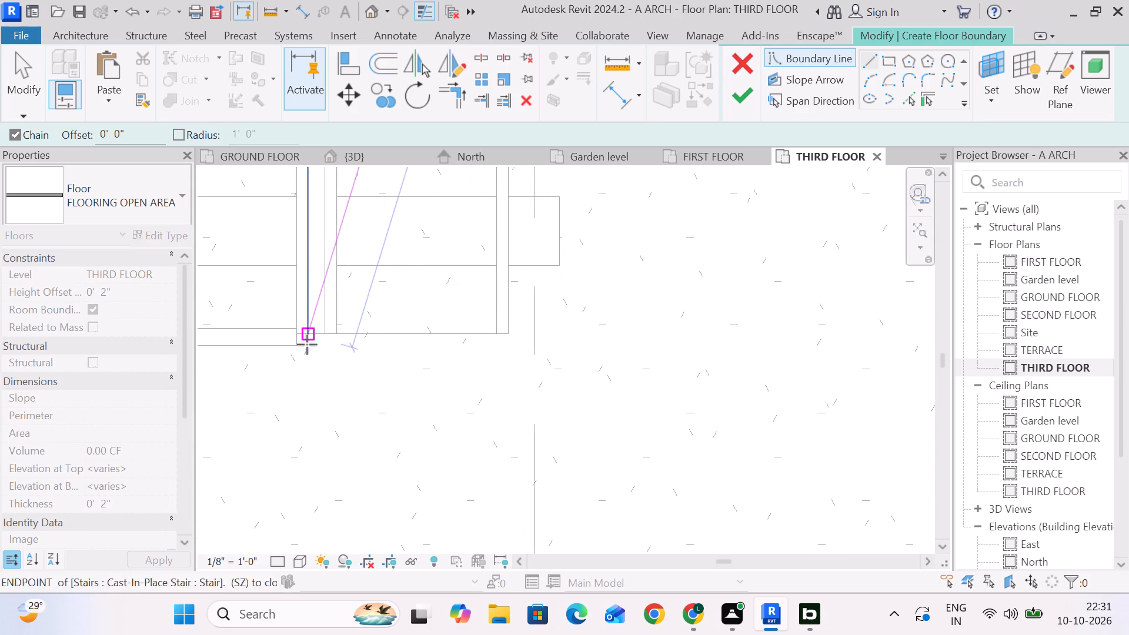
{"action": "left_click", "coordinate": [535, 334]}
Draw the boundary about 5'-11" horizontally across the stairs' lower end to the outer railing corner.
{"action": "scroll", "coordinate": [506, 333], "scroll_direction": "down", "scroll_amount": 3}
{"action": "middle_click_drag", "start_coordinate": [506, 333], "coordinate": [704, 328]}
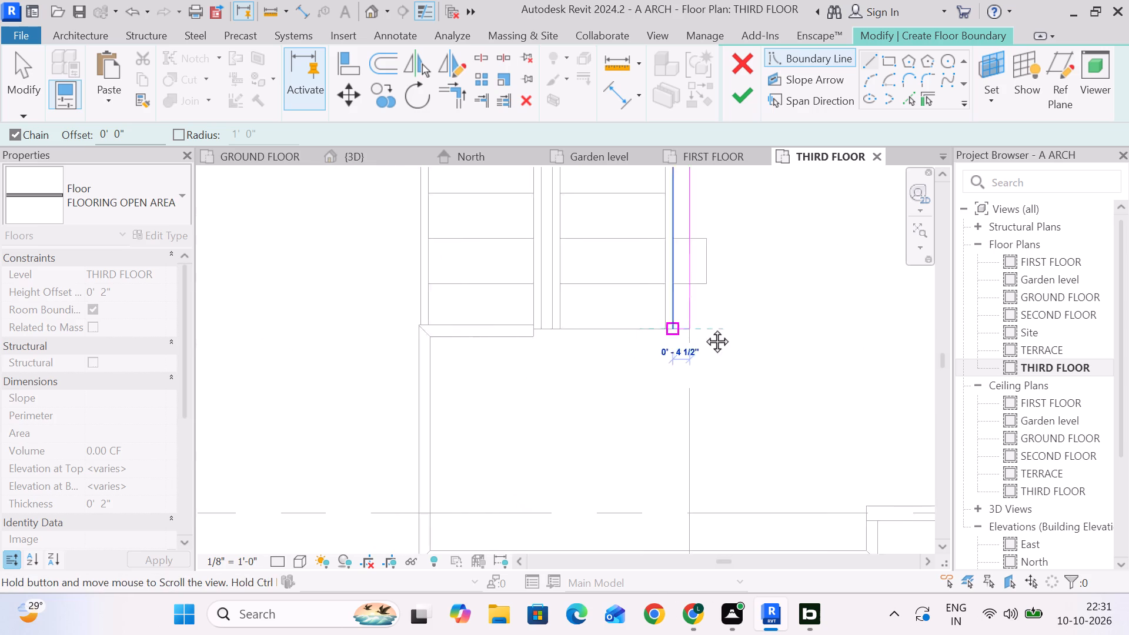
{"action": "middle_click_drag", "start_coordinate": [704, 328], "coordinate": [707, 328]}
{"action": "scroll", "coordinate": [707, 328], "scroll_direction": "up", "scroll_amount": 3}
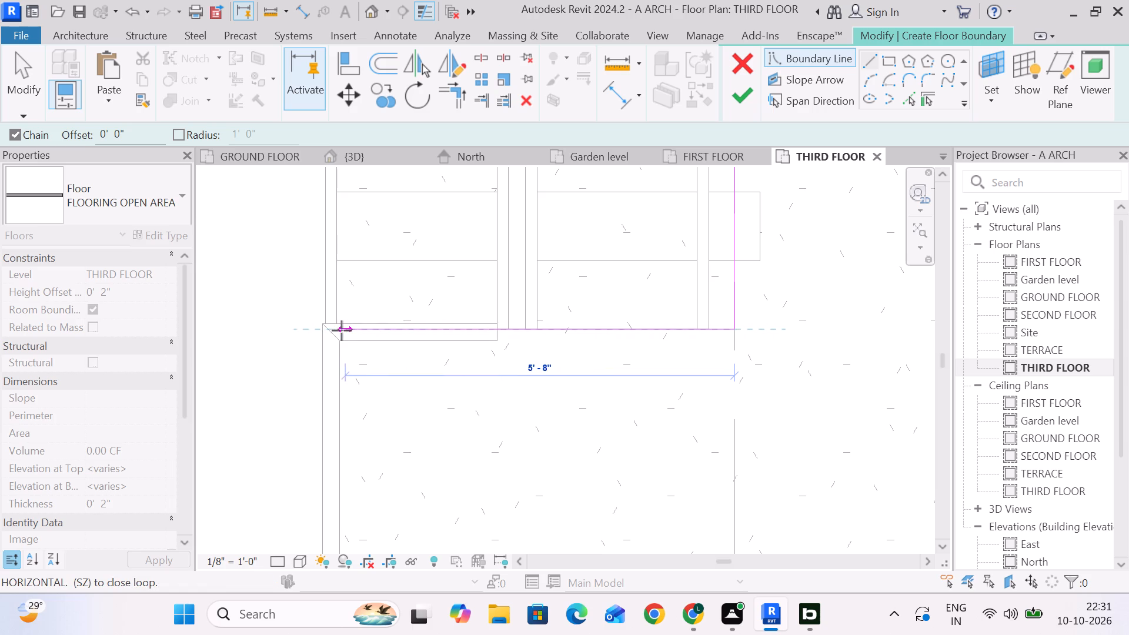
{"action": "scroll", "coordinate": [324, 330], "scroll_direction": "up", "scroll_amount": 5}
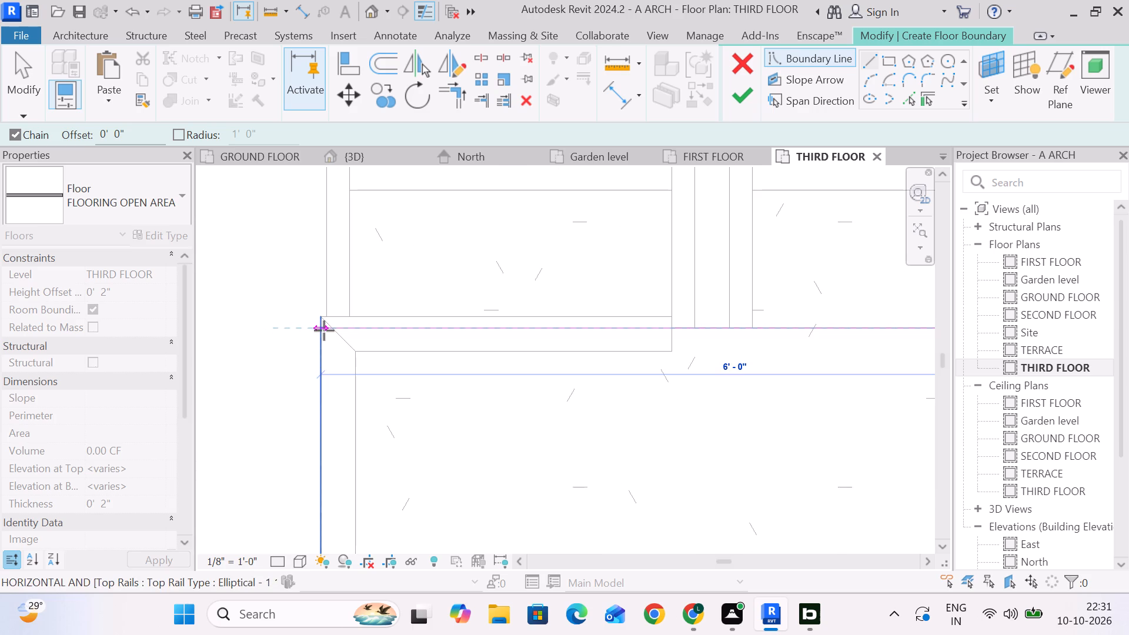
{"action": "middle_click_drag", "start_coordinate": [329, 326], "coordinate": [417, 280]}
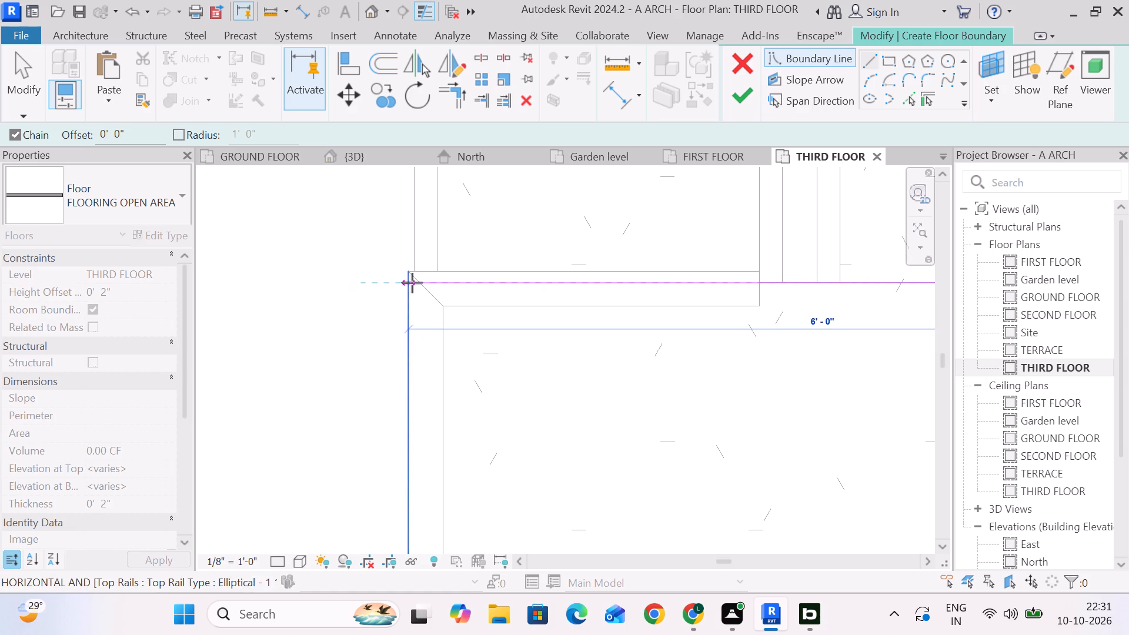
{"action": "left_click", "coordinate": [419, 282]}
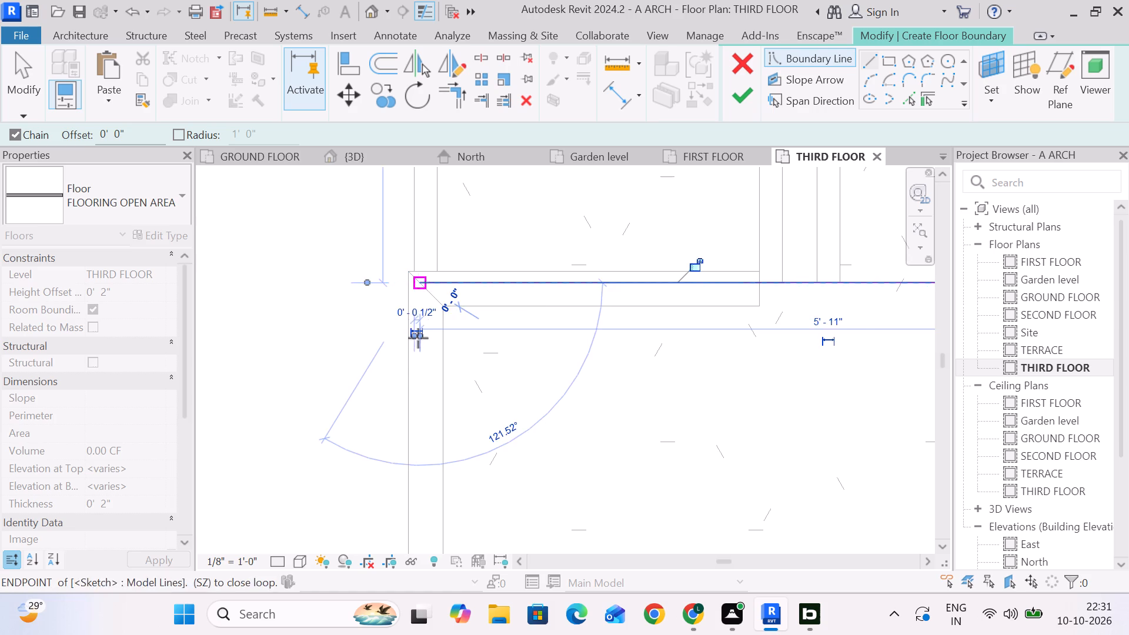
Draw the boundary about 5'-1" down along the outer glass railing to its lower corner.
{"action": "scroll", "coordinate": [418, 373], "scroll_direction": "down", "scroll_amount": 4}
{"action": "middle_click_drag", "start_coordinate": [416, 376], "coordinate": [440, 239]}
{"action": "scroll", "coordinate": [459, 405], "scroll_direction": "down", "scroll_amount": 3}
{"action": "middle_click_drag", "start_coordinate": [457, 369], "coordinate": [459, 258]}
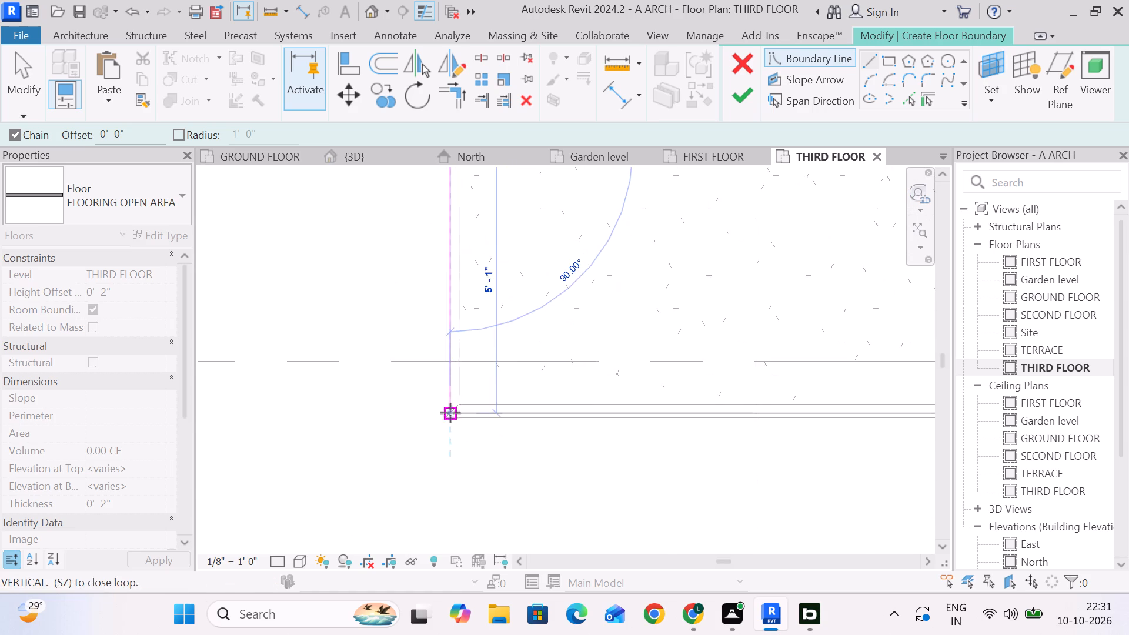
{"action": "scroll", "coordinate": [450, 413], "scroll_direction": "up", "scroll_amount": 4}
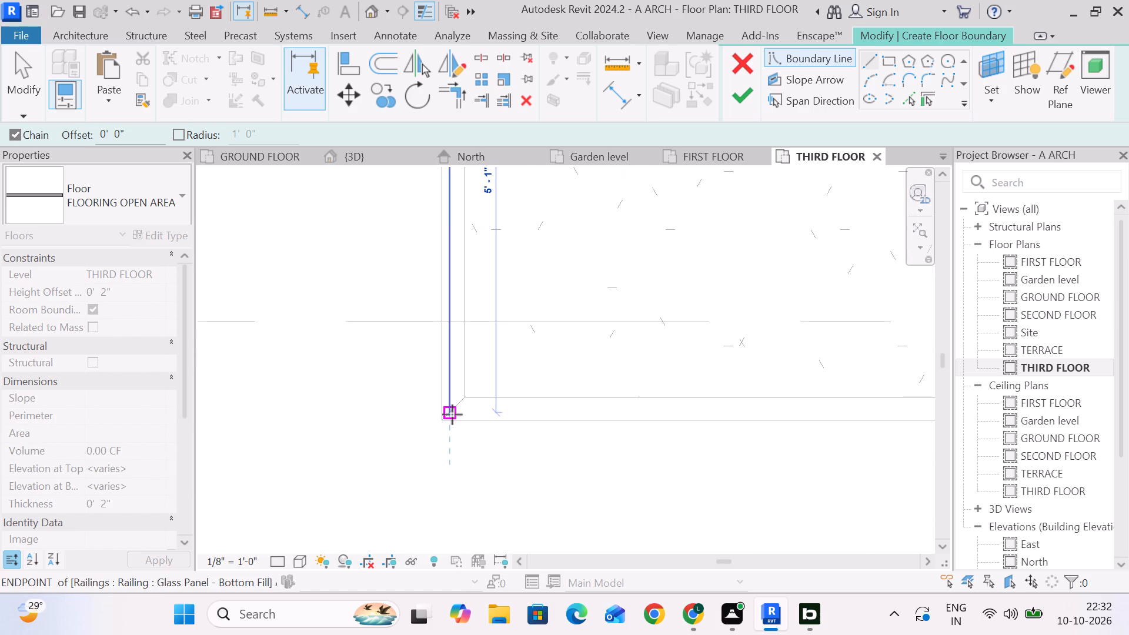
{"action": "left_click", "coordinate": [452, 413]}
Run the boundary about 10'-0" along the lower glass railing, up 0'-10" to the wall, and around the 4" wall's end.
{"action": "middle_click_drag", "start_coordinate": [735, 407], "coordinate": [344, 365]}
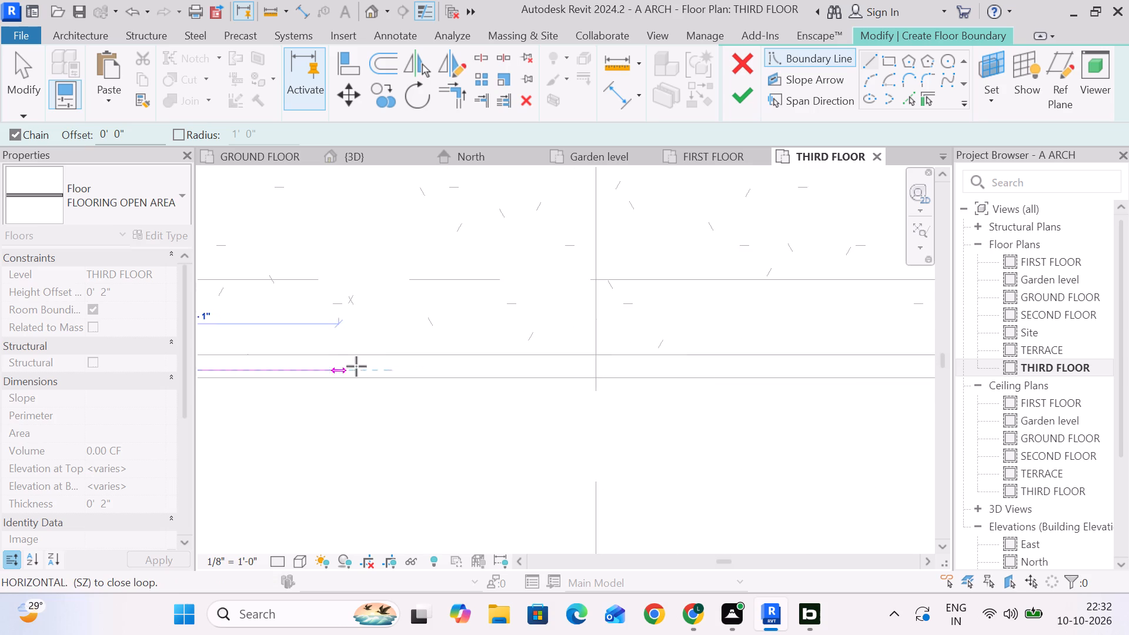
{"action": "scroll", "coordinate": [399, 366], "scroll_direction": "down", "scroll_amount": 3}
{"action": "scroll", "coordinate": [462, 356], "scroll_direction": "down", "scroll_amount": 3}
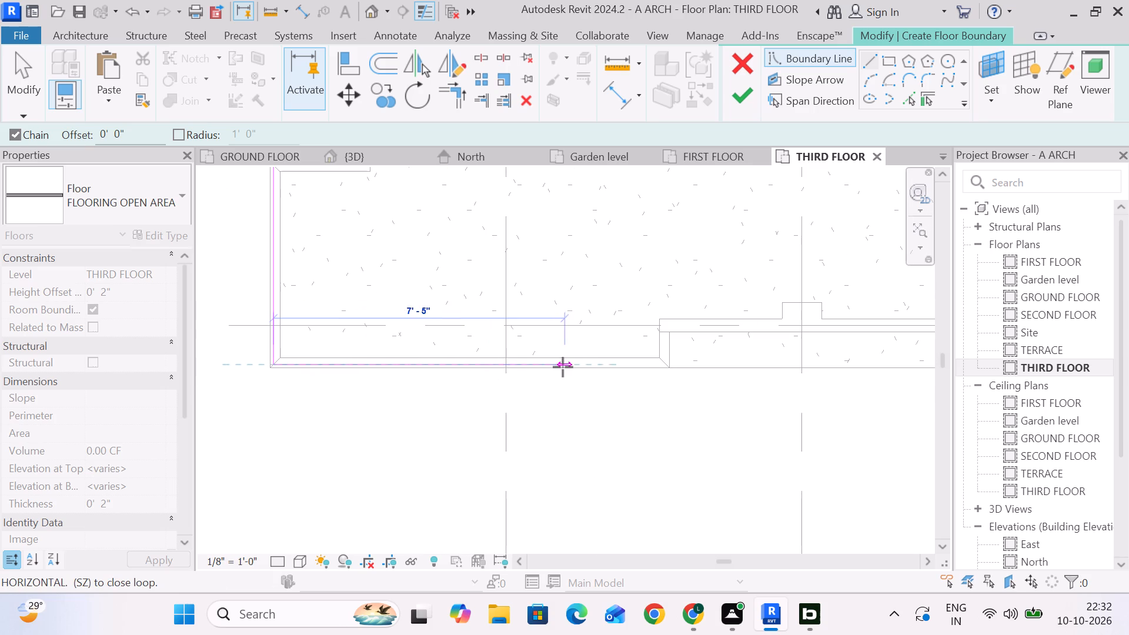
{"action": "scroll", "coordinate": [673, 367], "scroll_direction": "up", "scroll_amount": 4}
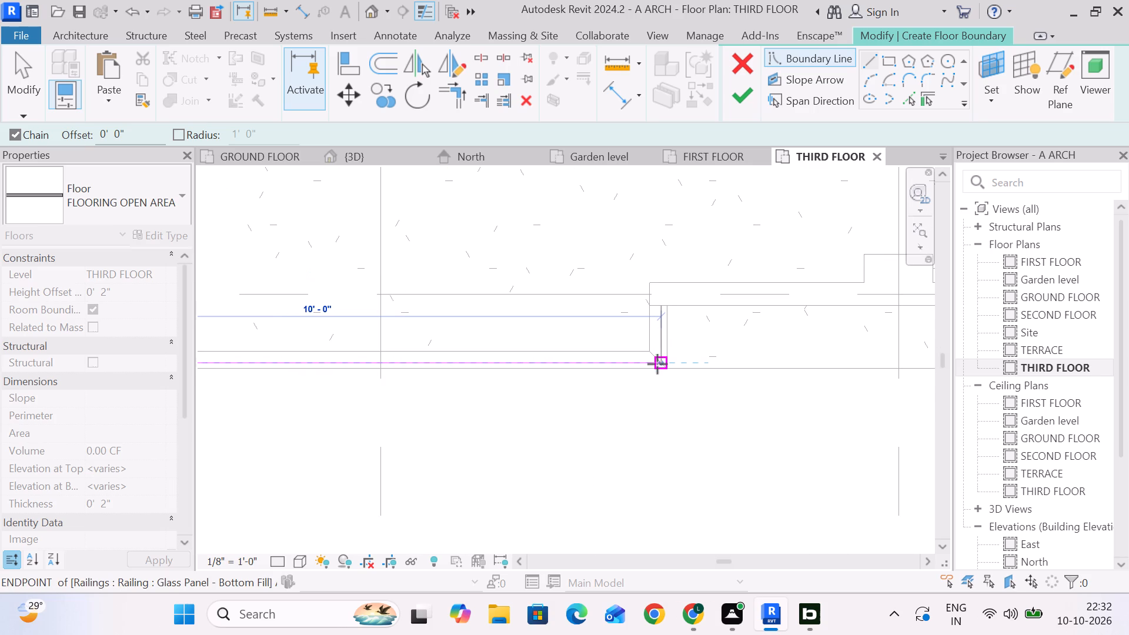
{"action": "left_click", "coordinate": [662, 363]}
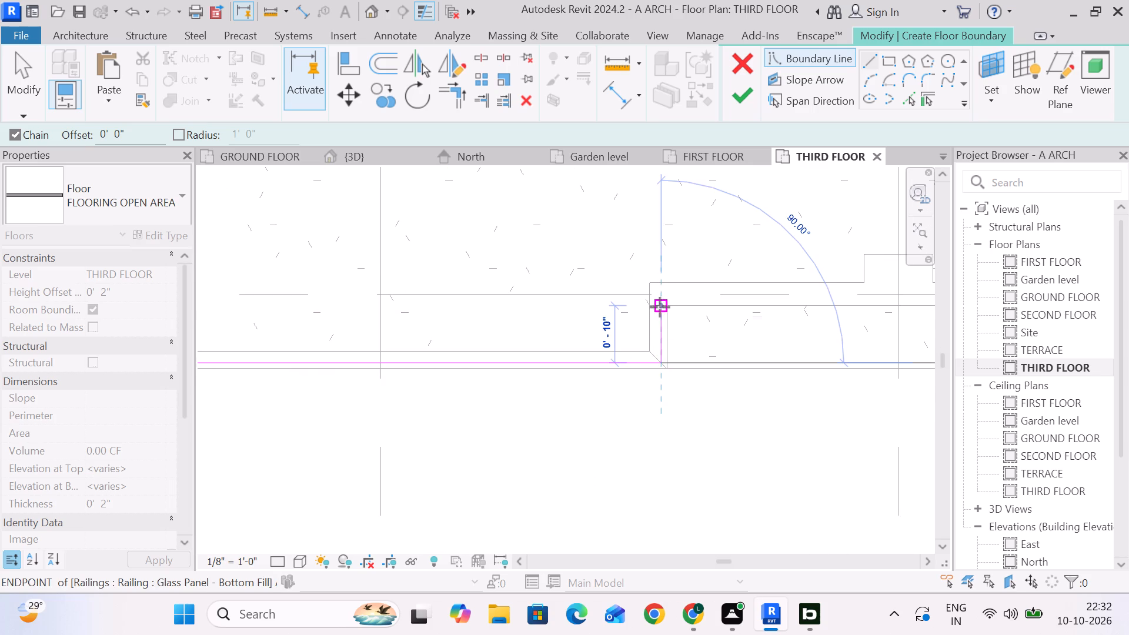
{"action": "left_click", "coordinate": [660, 307]}
{"action": "scroll", "coordinate": [694, 371], "scroll_direction": "down", "scroll_amount": 5}
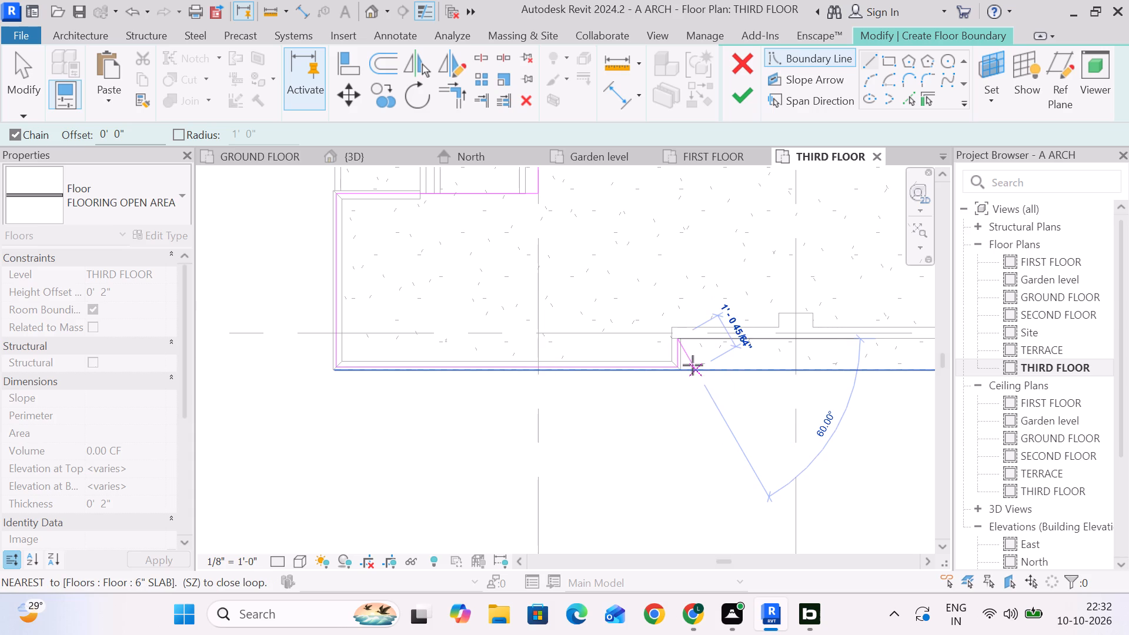
{"action": "scroll", "coordinate": [667, 337], "scroll_direction": "up", "scroll_amount": 10}
{"action": "left_click", "coordinate": [682, 340]}
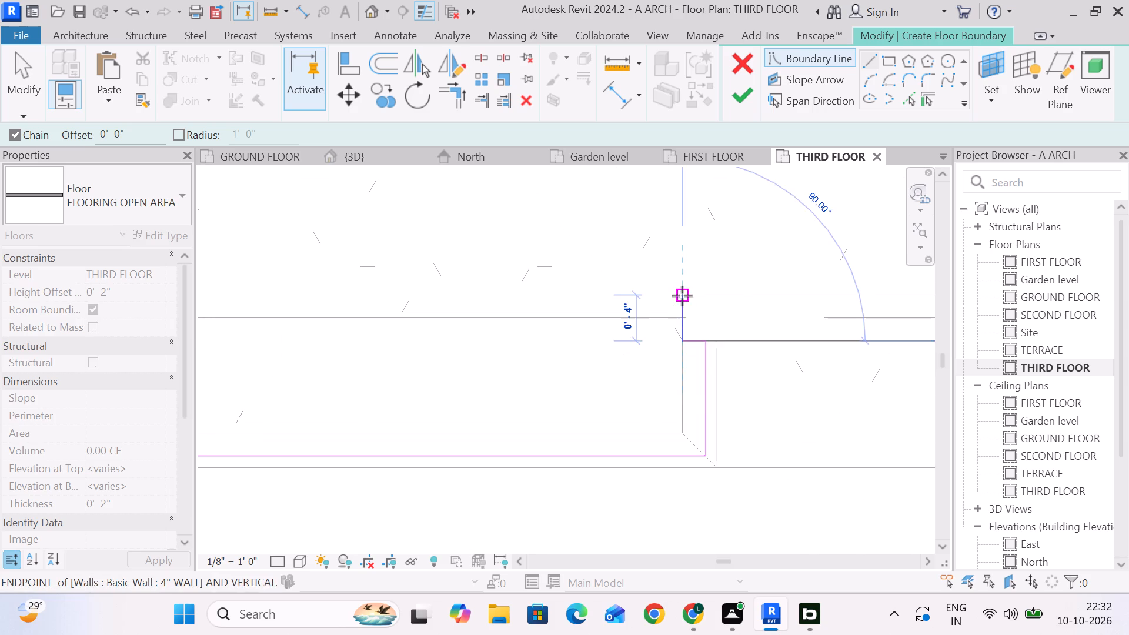
{"action": "left_click", "coordinate": [682, 296]}
Continue the boundary along the lower wall's inner face and around the three exposed sides of the 9" X 12" column at grid 4.
{"action": "middle_click_drag", "start_coordinate": [812, 305], "coordinate": [475, 329]}
{"action": "scroll", "coordinate": [475, 333], "scroll_direction": "down", "scroll_amount": 7}
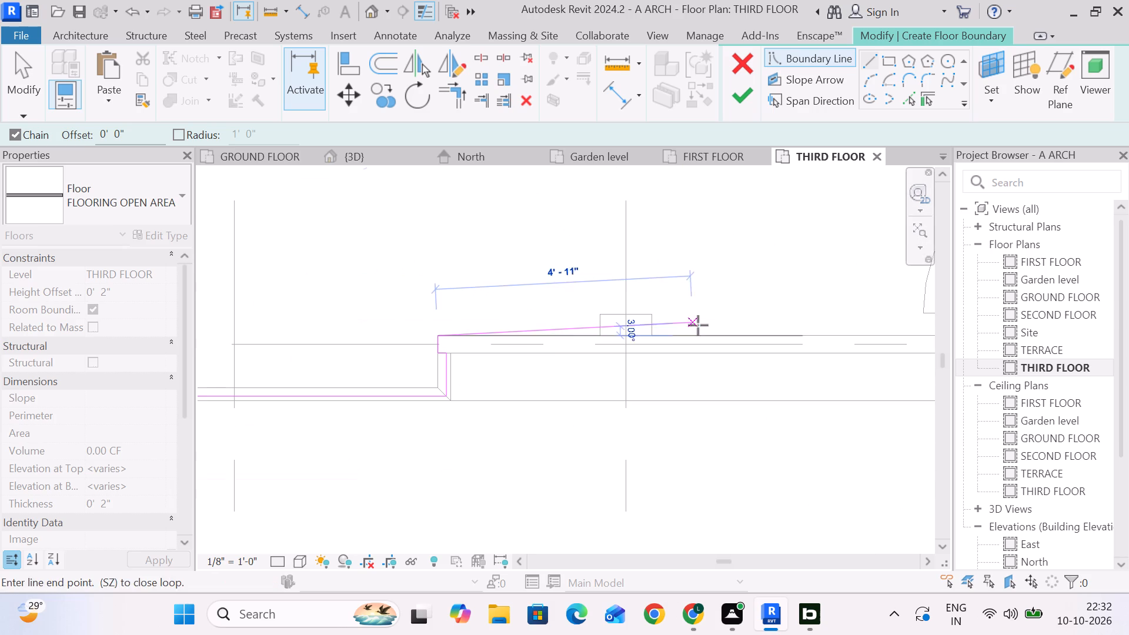
{"action": "scroll", "coordinate": [603, 336], "scroll_direction": "up", "scroll_amount": 1}
{"action": "left_click", "coordinate": [601, 336]}
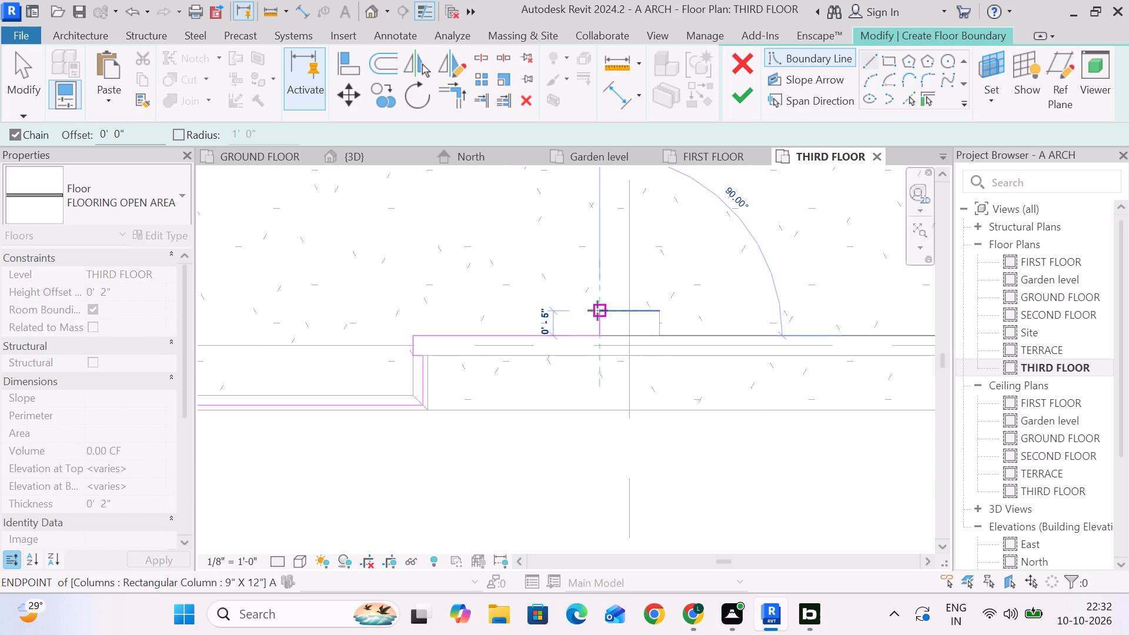
{"action": "left_click", "coordinate": [597, 310]}
{"action": "left_click", "coordinate": [661, 310]}
{"action": "left_click", "coordinate": [659, 332]}
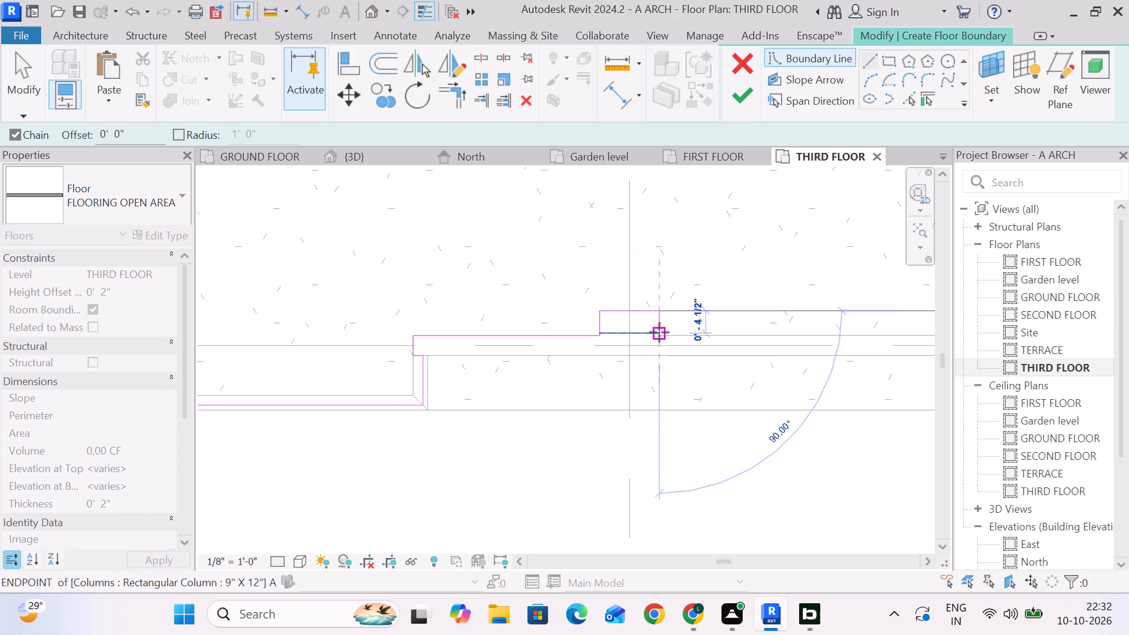
Close the boundary along the lower wall at the door-side wall and finish the FLOORING OPEN AREA sketch.
{"action": "middle_click_drag", "start_coordinate": [776, 325], "coordinate": [463, 325]}
{"action": "scroll", "coordinate": [660, 335], "scroll_direction": "down", "scroll_amount": 4}
{"action": "scroll", "coordinate": [811, 342], "scroll_direction": "up", "scroll_amount": 6}
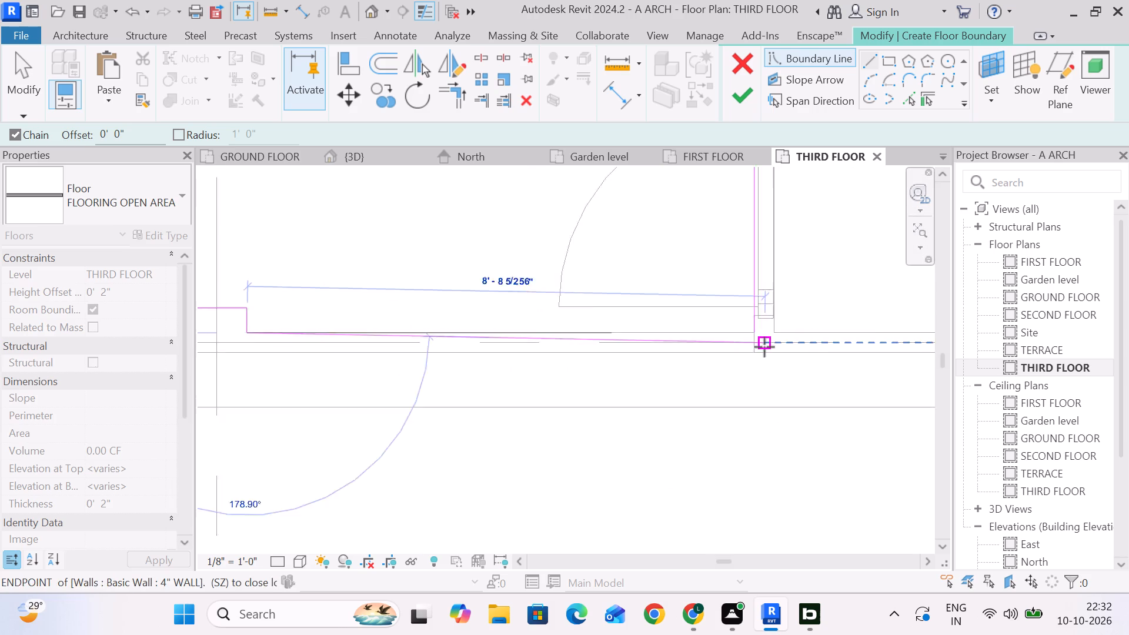
{"action": "scroll", "coordinate": [764, 347], "scroll_direction": "up", "scroll_amount": 2}
{"action": "left_click", "coordinate": [744, 324]}
{"action": "scroll", "coordinate": [780, 350], "scroll_direction": "down", "scroll_amount": 6}
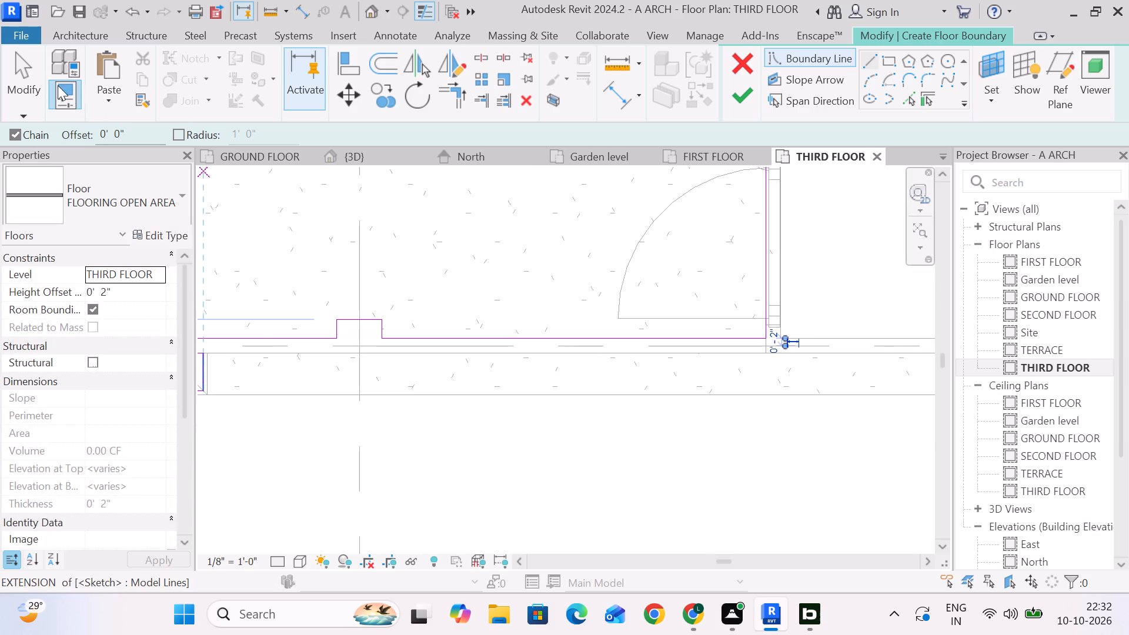
{"action": "left_click", "coordinate": [36, 78]}
{"action": "scroll", "coordinate": [467, 290], "scroll_direction": "down", "scroll_amount": 10}
{"action": "middle_click_drag", "start_coordinate": [511, 300], "coordinate": [550, 377]}
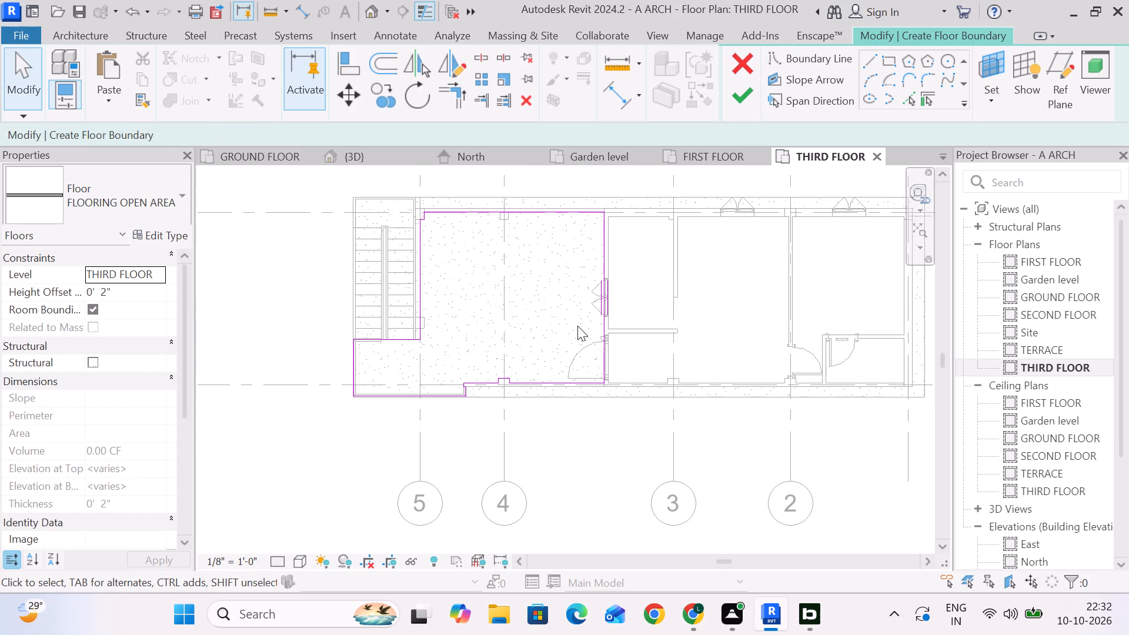
{"action": "left_click", "coordinate": [739, 89]}
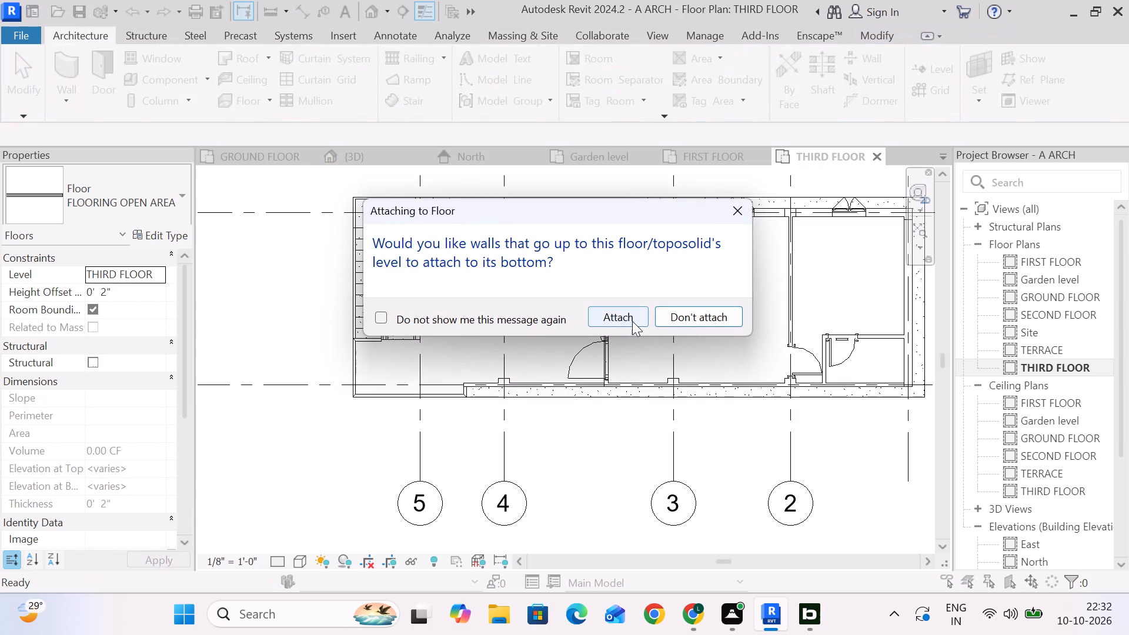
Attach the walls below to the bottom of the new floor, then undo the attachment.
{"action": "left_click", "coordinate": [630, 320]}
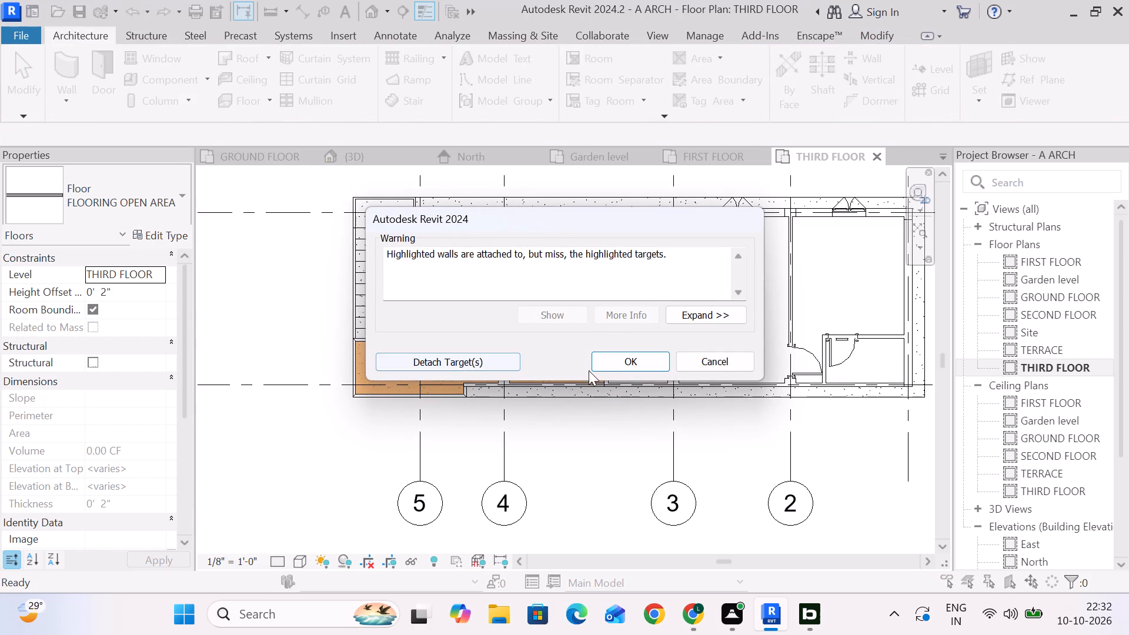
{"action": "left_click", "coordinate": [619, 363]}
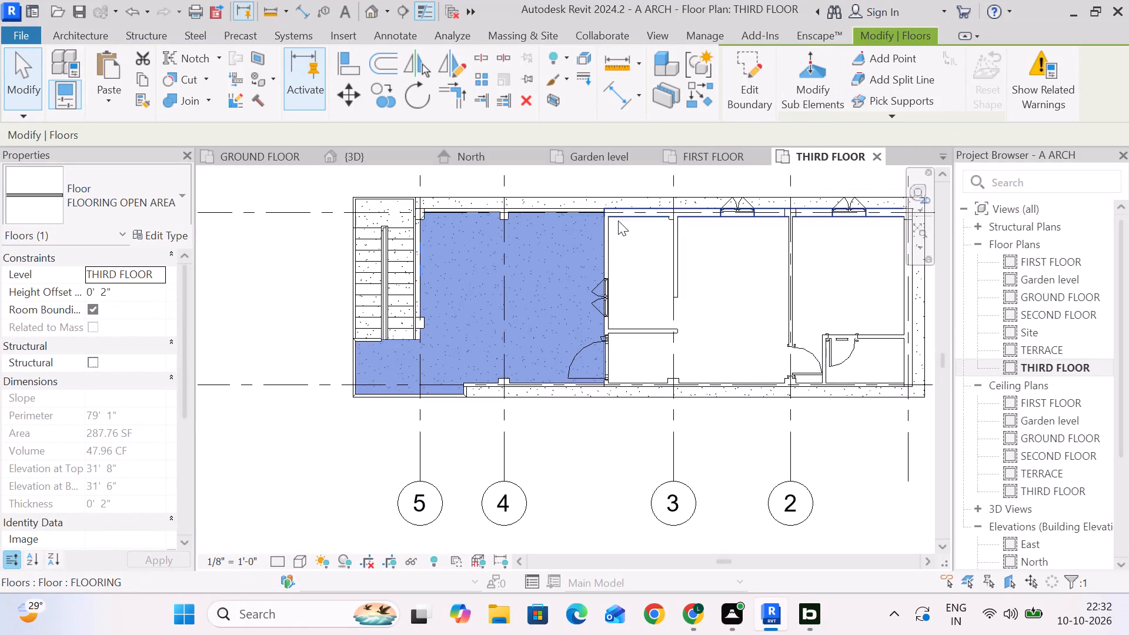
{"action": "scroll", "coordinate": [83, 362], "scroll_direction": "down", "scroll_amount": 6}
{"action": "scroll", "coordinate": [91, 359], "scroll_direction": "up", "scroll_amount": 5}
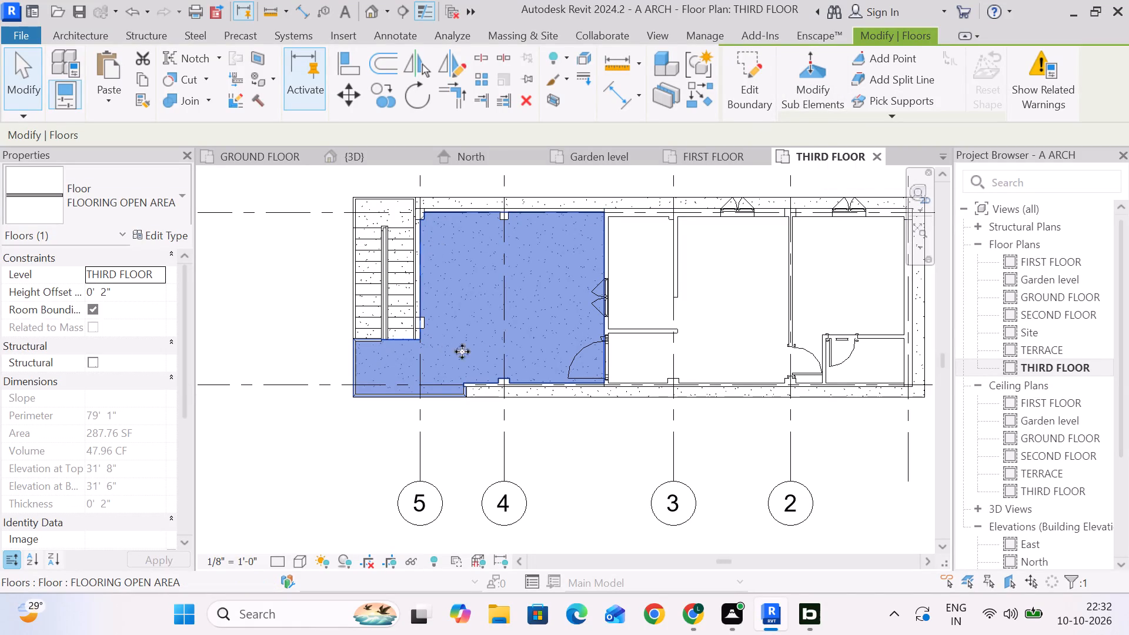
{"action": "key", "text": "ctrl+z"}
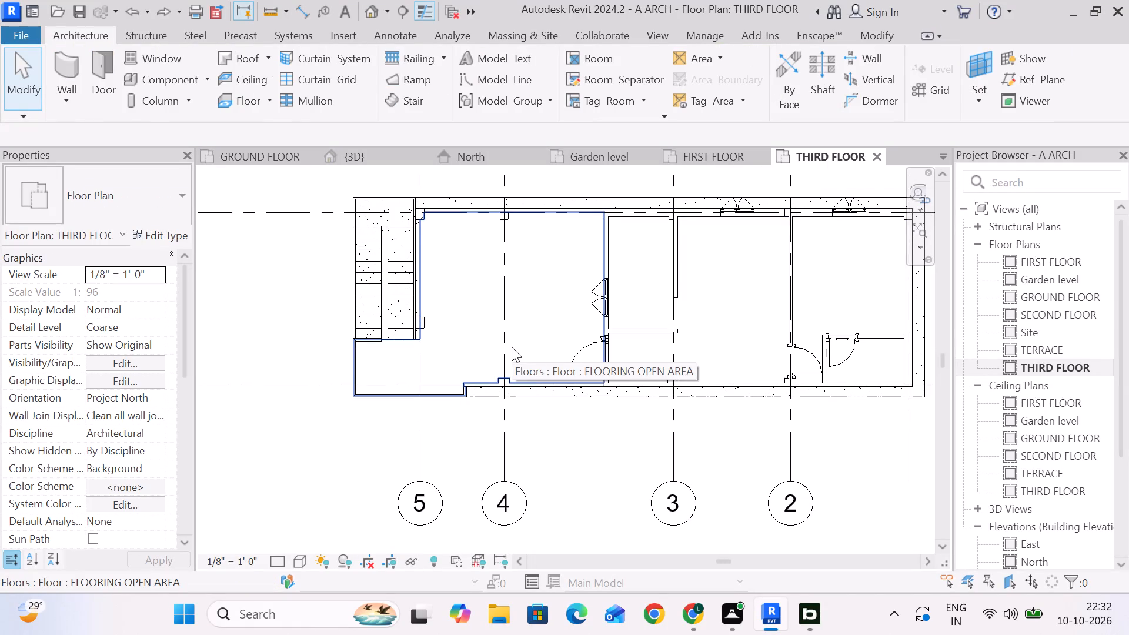
Reopen the FLOORING OPEN AREA floor's boundary and finish it again without attaching the walls to its bottom.
{"action": "left_click", "coordinate": [529, 336]}
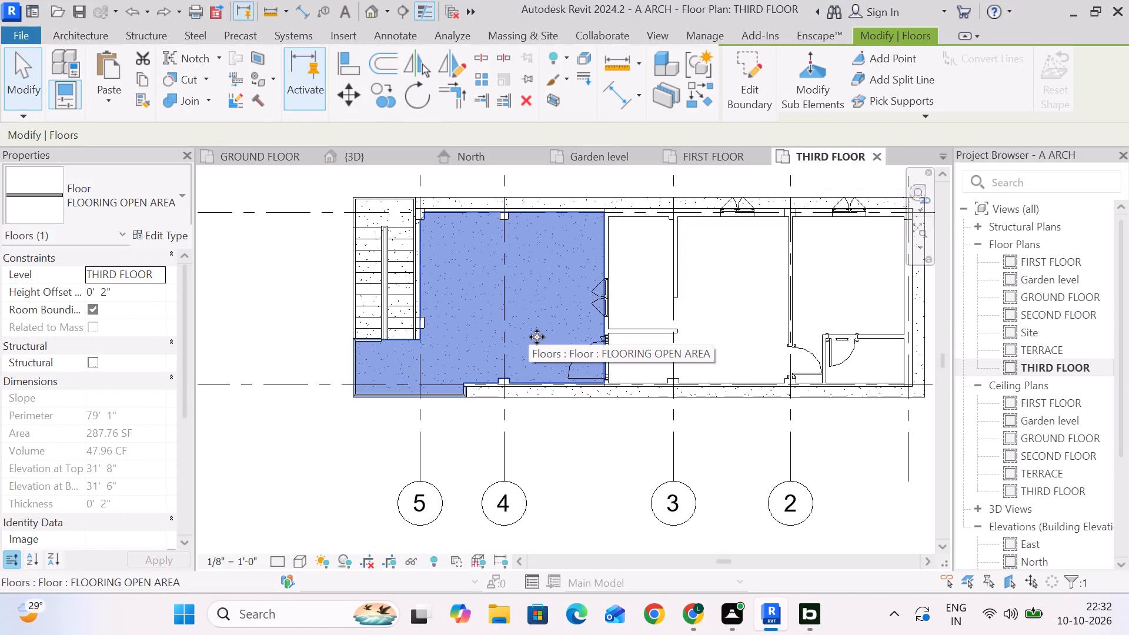
{"action": "left_click", "coordinate": [751, 85]}
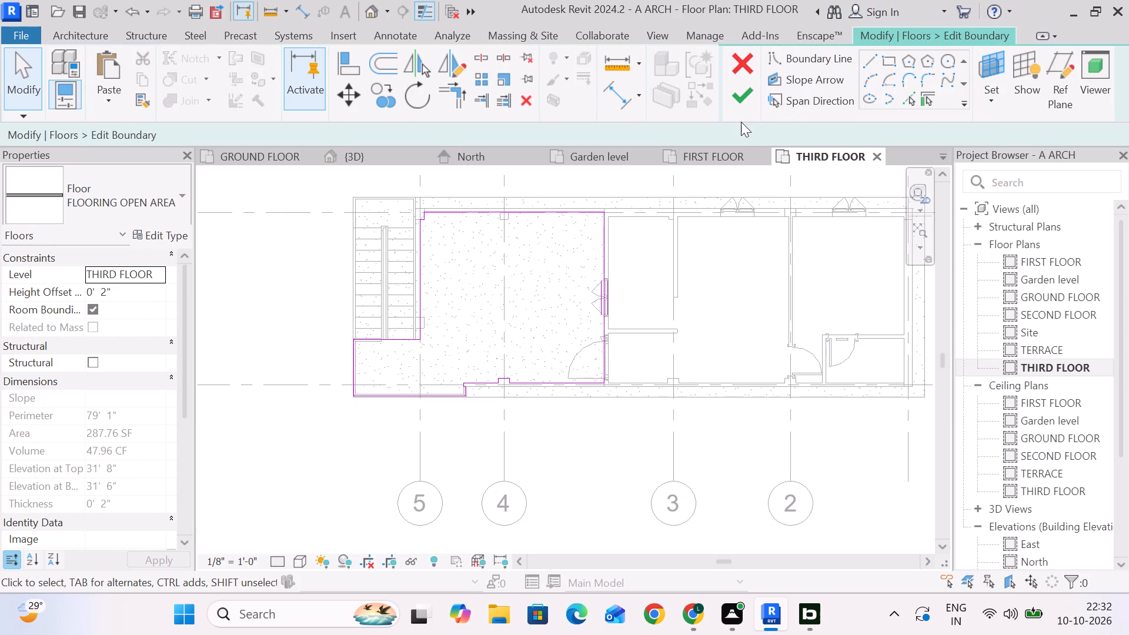
{"action": "left_click", "coordinate": [738, 101]}
{"action": "left_click", "coordinate": [714, 310]}
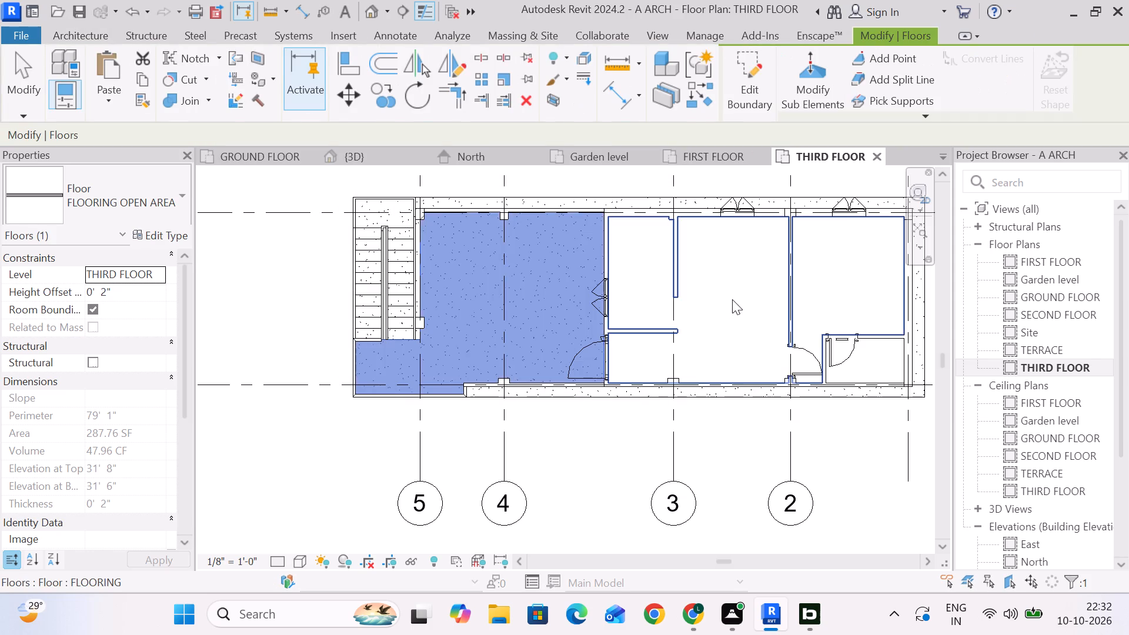
{"action": "scroll", "coordinate": [732, 298], "scroll_direction": "down", "scroll_amount": 4}
{"action": "left_click", "coordinate": [396, 301]}
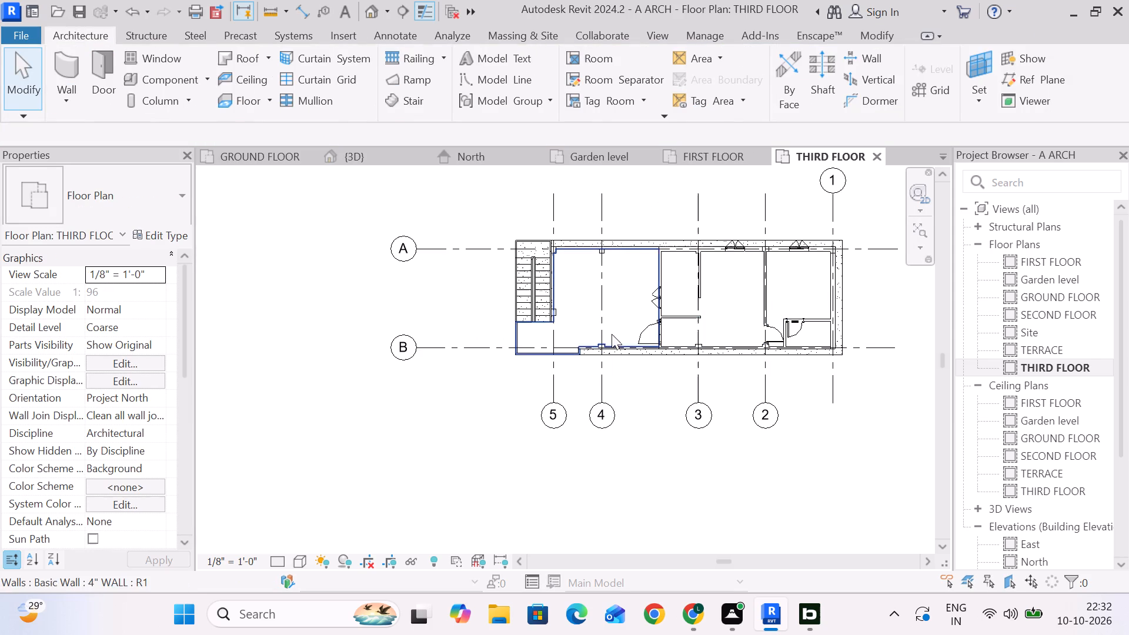
{"action": "left_click", "coordinate": [614, 312]}
{"action": "left_click", "coordinate": [366, 315]}
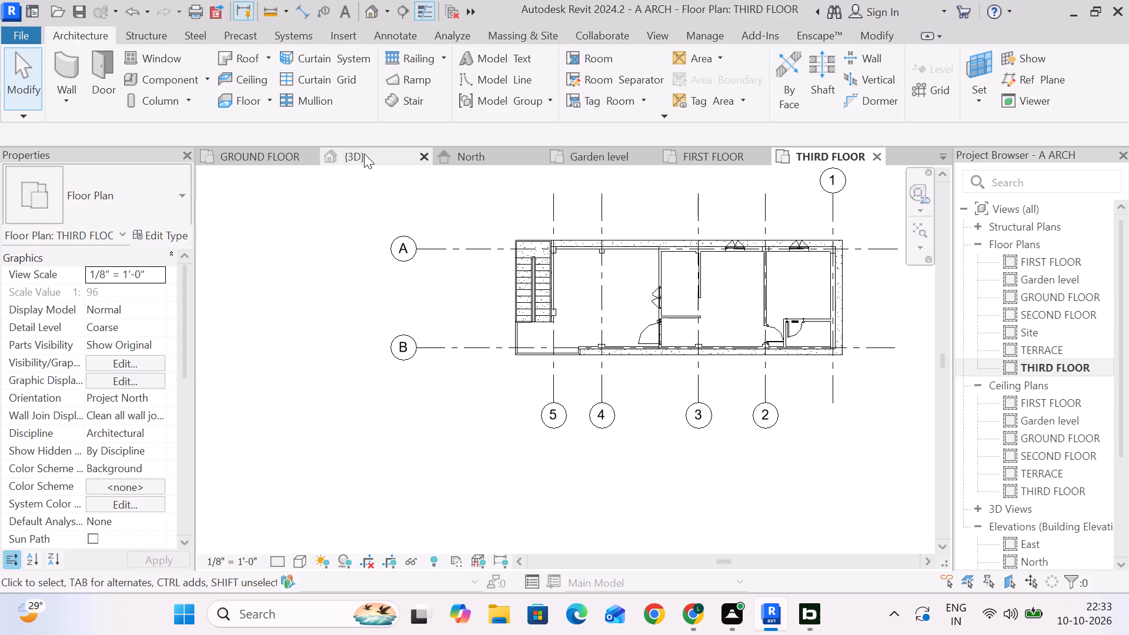
Examine the new terrace floor and the building's stair side in the 3D view.
{"action": "left_click", "coordinate": [364, 153]}
{"action": "scroll", "coordinate": [423, 343], "scroll_direction": "up", "scroll_amount": 4}
{"action": "middle_click_drag", "start_coordinate": [429, 343], "coordinate": [547, 340]}
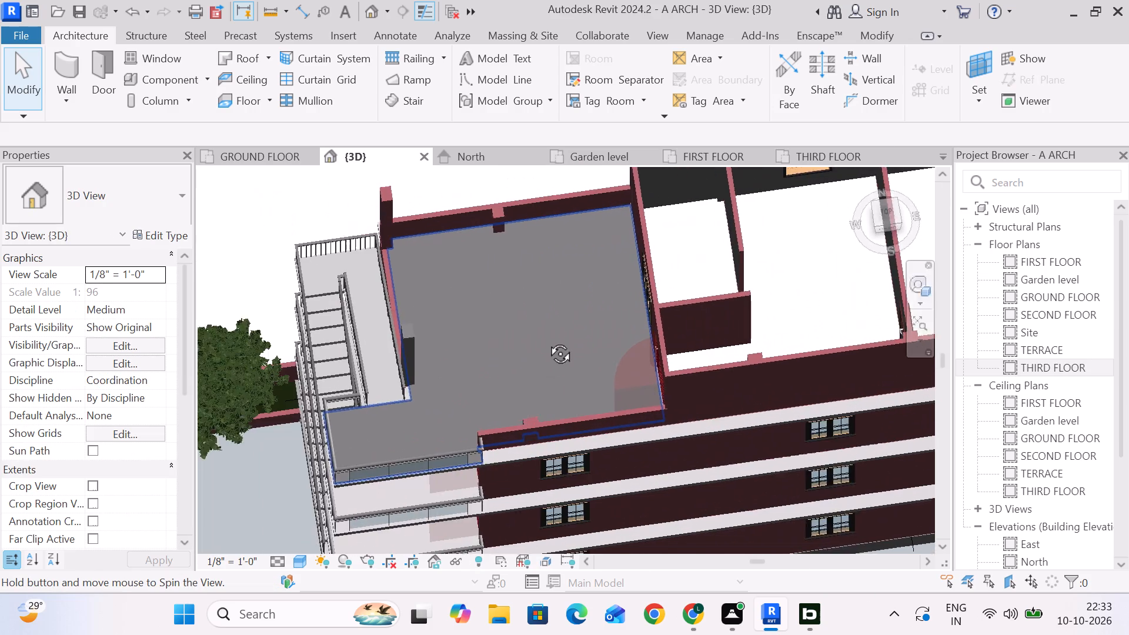
{"action": "middle_click_drag", "start_coordinate": [547, 340], "coordinate": [652, 270]}
{"action": "scroll", "coordinate": [677, 358], "scroll_direction": "down", "scroll_amount": 6}
{"action": "middle_click_drag", "start_coordinate": [685, 381], "coordinate": [528, 232]}
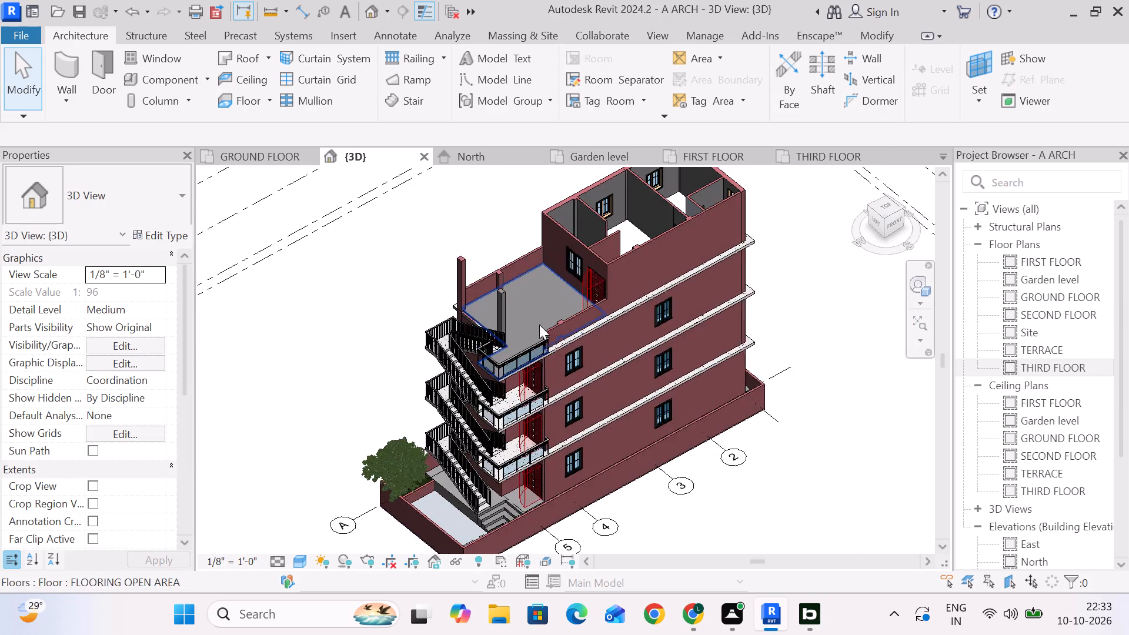
{"action": "scroll", "coordinate": [539, 372], "scroll_direction": "up", "scroll_amount": 1}
{"action": "middle_click_drag", "start_coordinate": [539, 372], "coordinate": [537, 315]}
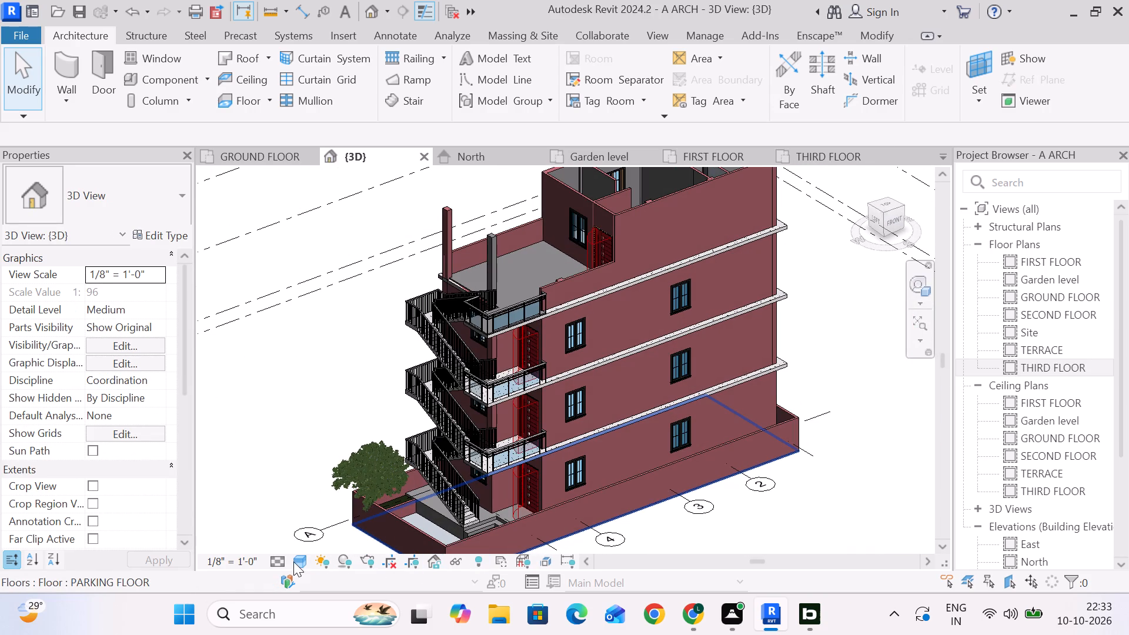
Change the 3D view's visual style so the building's material textures show.
{"action": "left_click", "coordinate": [293, 562]}
{"action": "left_click", "coordinate": [312, 520]}
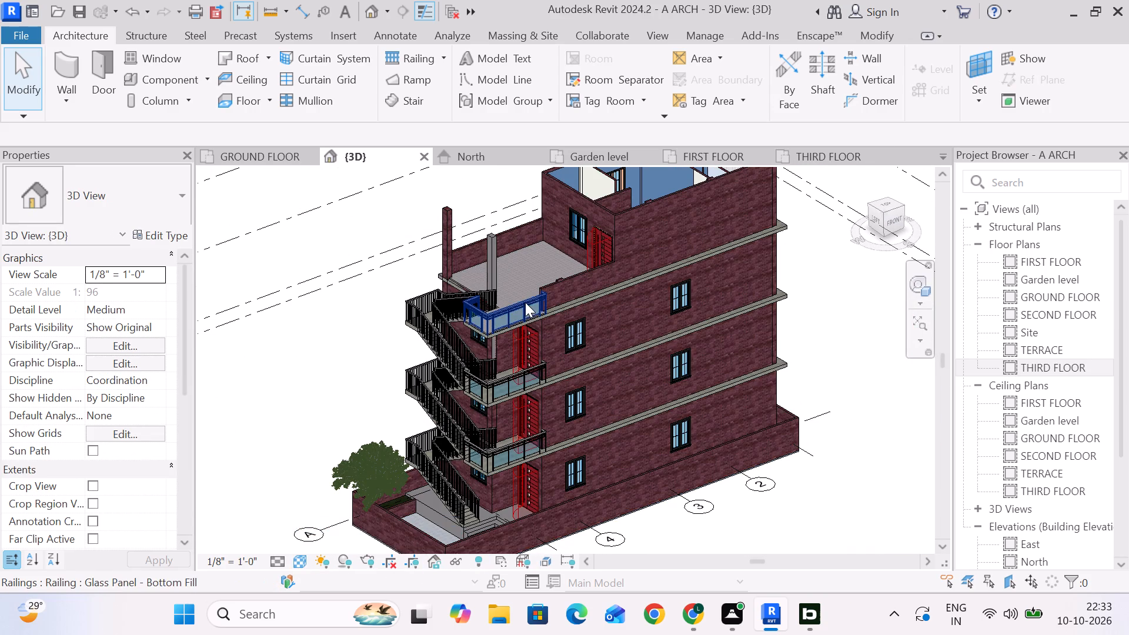
{"action": "left_click", "coordinate": [285, 334]}
Examine the terrace floor tiling and the stair-side landings of the lower floors in 3D.
{"action": "scroll", "coordinate": [543, 279], "scroll_direction": "up", "scroll_amount": 20}
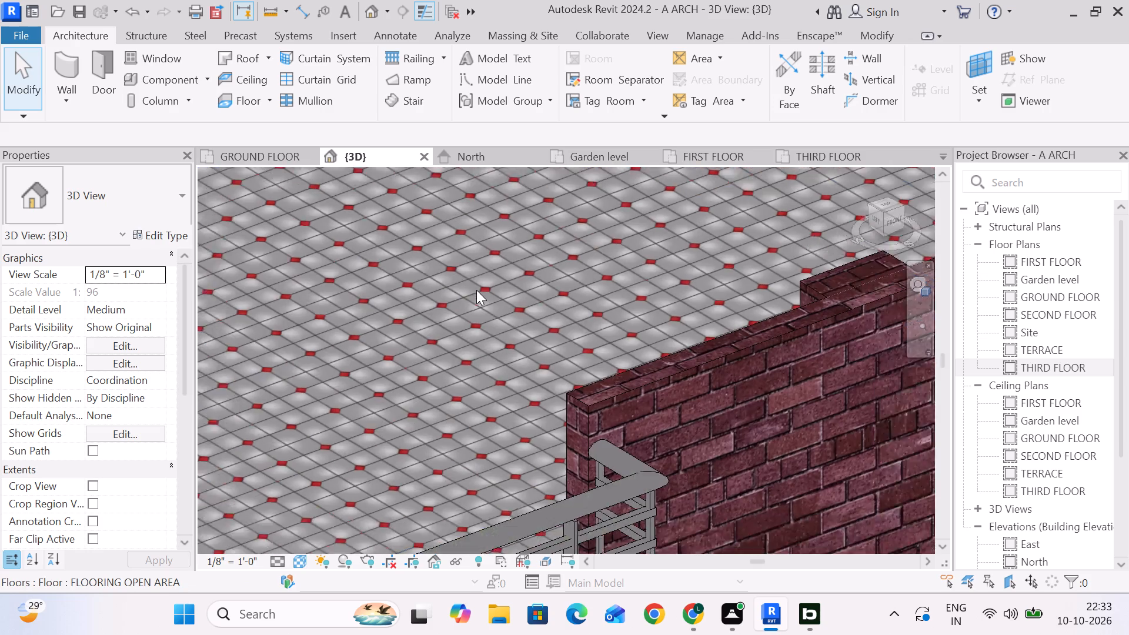
{"action": "scroll", "coordinate": [476, 295], "scroll_direction": "down", "scroll_amount": 13}
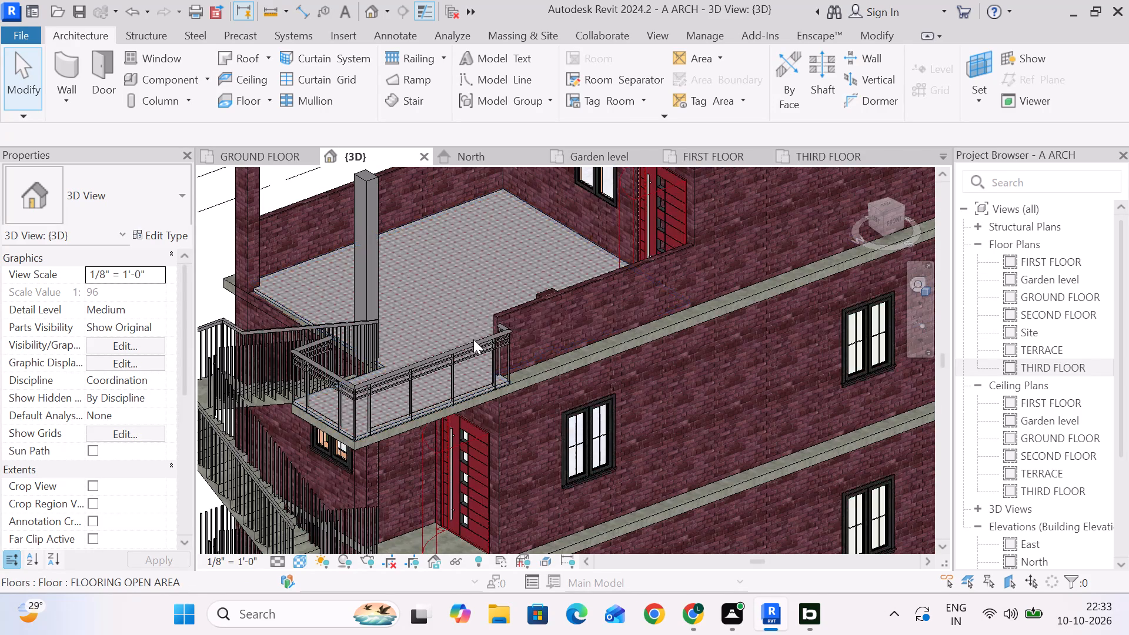
{"action": "scroll", "coordinate": [475, 339], "scroll_direction": "down", "scroll_amount": 2}
{"action": "scroll", "coordinate": [385, 473], "scroll_direction": "down", "scroll_amount": 2}
{"action": "middle_click_drag", "start_coordinate": [385, 473], "coordinate": [409, 372]}
{"action": "middle_click_drag", "start_coordinate": [466, 400], "coordinate": [478, 356]}
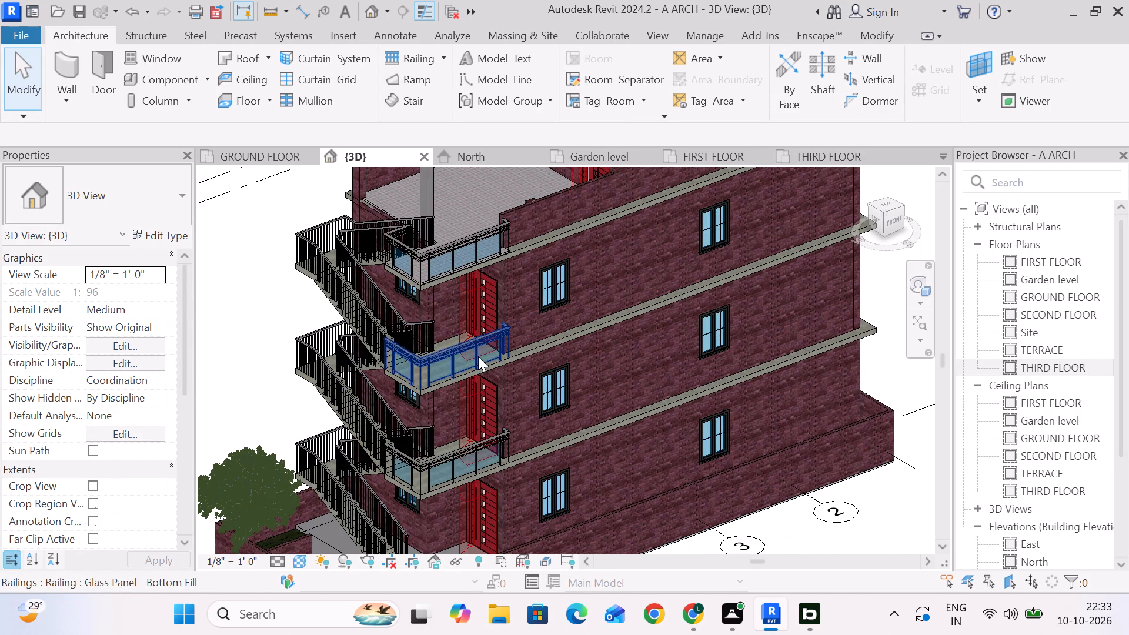
{"action": "middle_click_drag", "start_coordinate": [460, 457], "coordinate": [469, 372]}
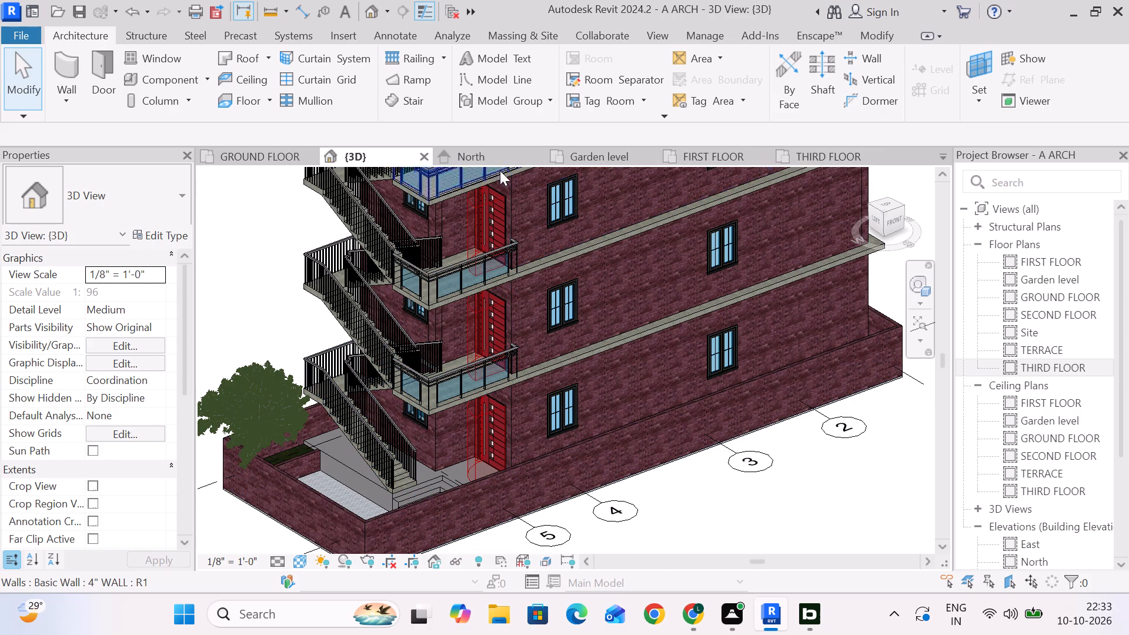
Open the SECOND FLOOR plan and set its detail level to Fine.
{"action": "double_click", "coordinate": [1051, 316]}
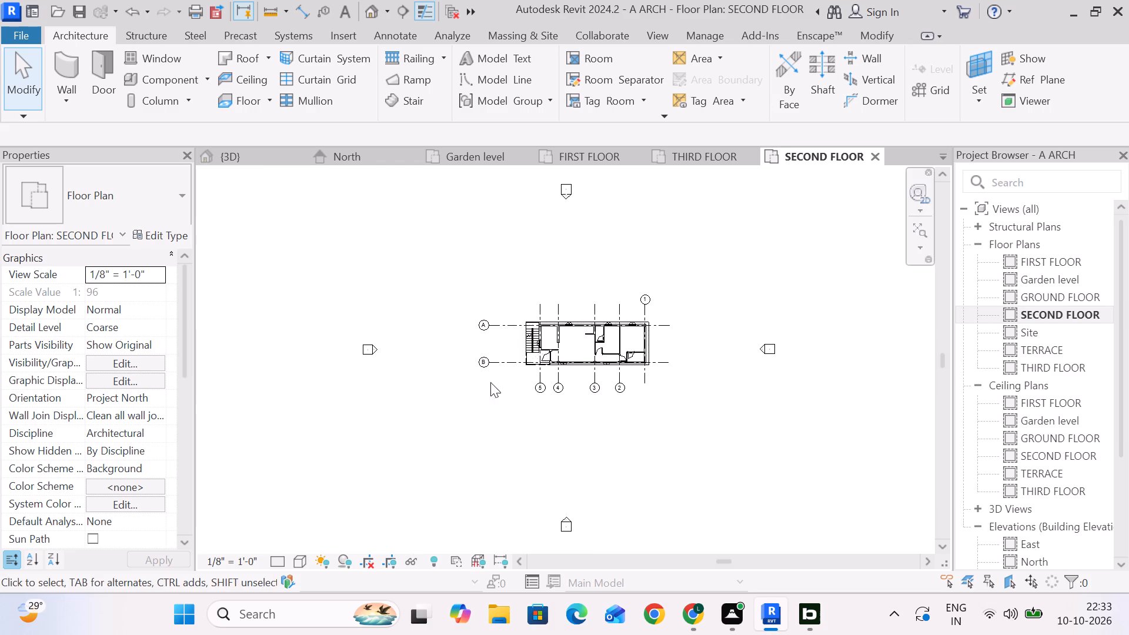
{"action": "scroll", "coordinate": [507, 336], "scroll_direction": "up", "scroll_amount": 5}
{"action": "middle_click_drag", "start_coordinate": [738, 449], "coordinate": [719, 425]}
{"action": "scroll", "coordinate": [731, 436], "scroll_direction": "up", "scroll_amount": 1}
{"action": "left_click", "coordinate": [272, 570]}
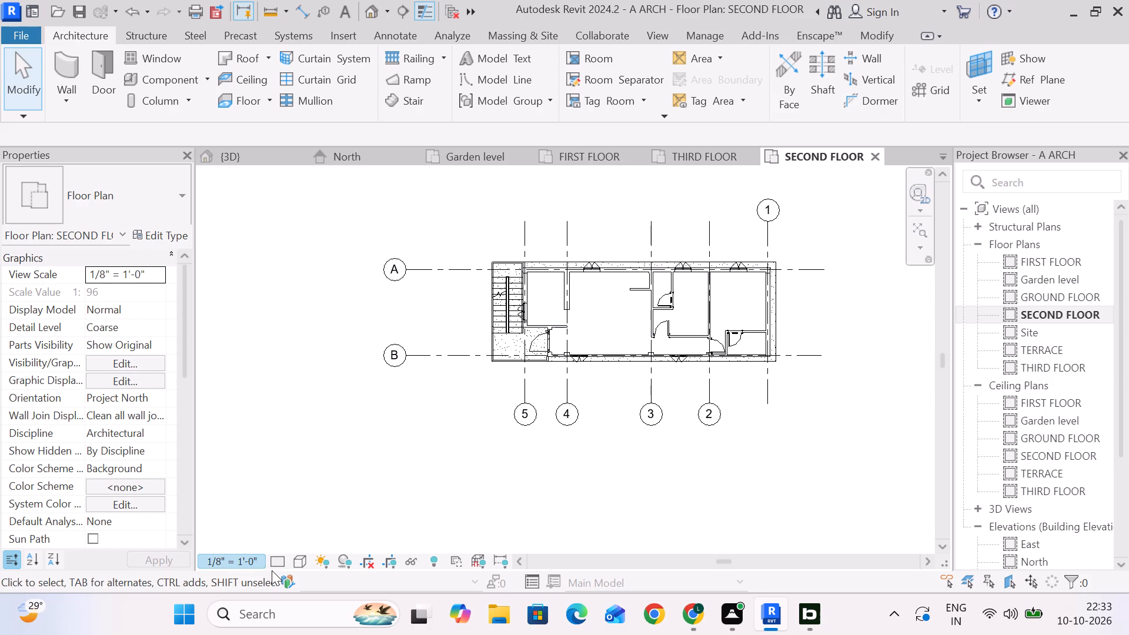
{"action": "left_click", "coordinate": [276, 563]}
{"action": "left_click", "coordinate": [285, 536]}
Start a FLOORING OPEN AREA floor on the second-floor landing and draw its boundary line along the door wall to the slab's outer edge.
{"action": "scroll", "coordinate": [524, 368], "scroll_direction": "up", "scroll_amount": 10}
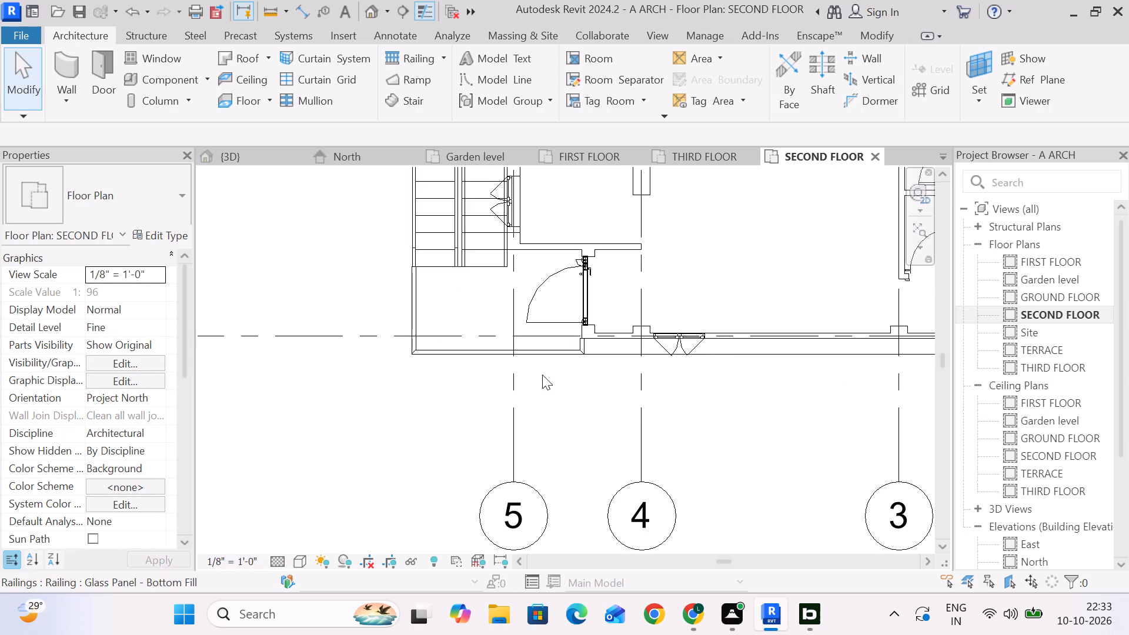
{"action": "middle_click_drag", "start_coordinate": [582, 393], "coordinate": [593, 387]}
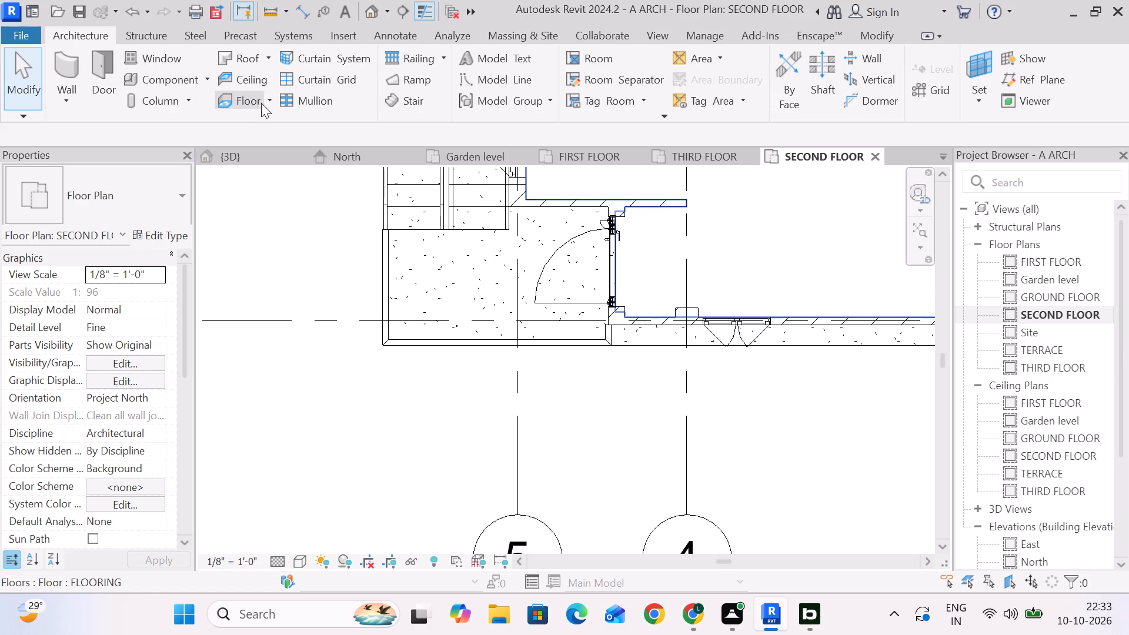
{"action": "left_click", "coordinate": [261, 103]}
{"action": "left_click", "coordinate": [136, 192]}
{"action": "left_click", "coordinate": [142, 199]}
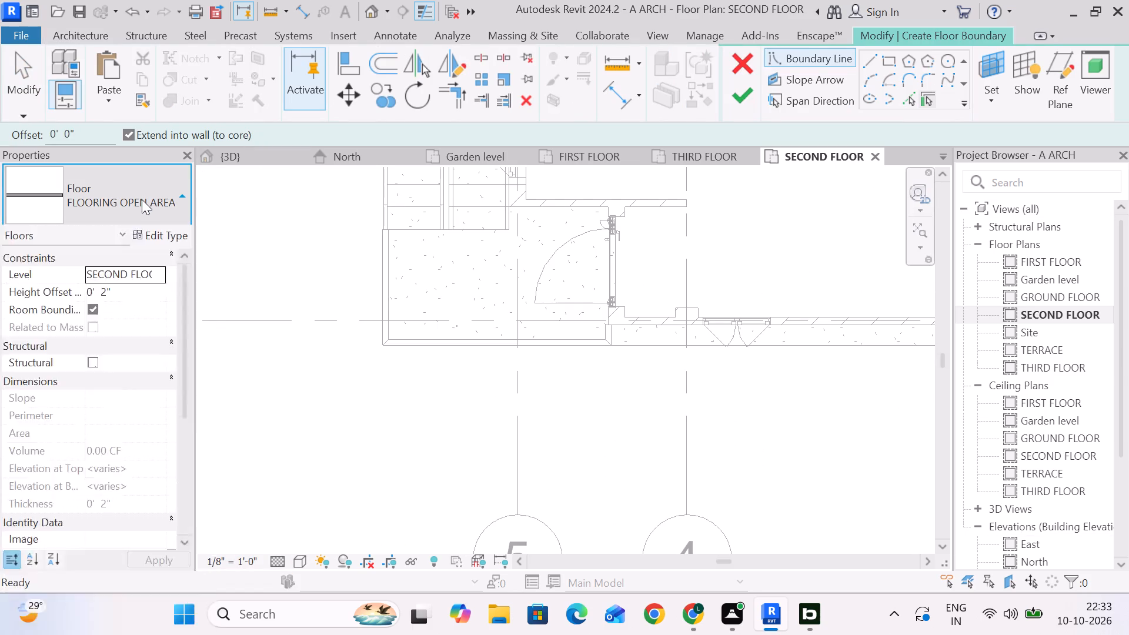
{"action": "left_click", "coordinate": [869, 59]}
{"action": "scroll", "coordinate": [620, 211], "scroll_direction": "up", "scroll_amount": 5}
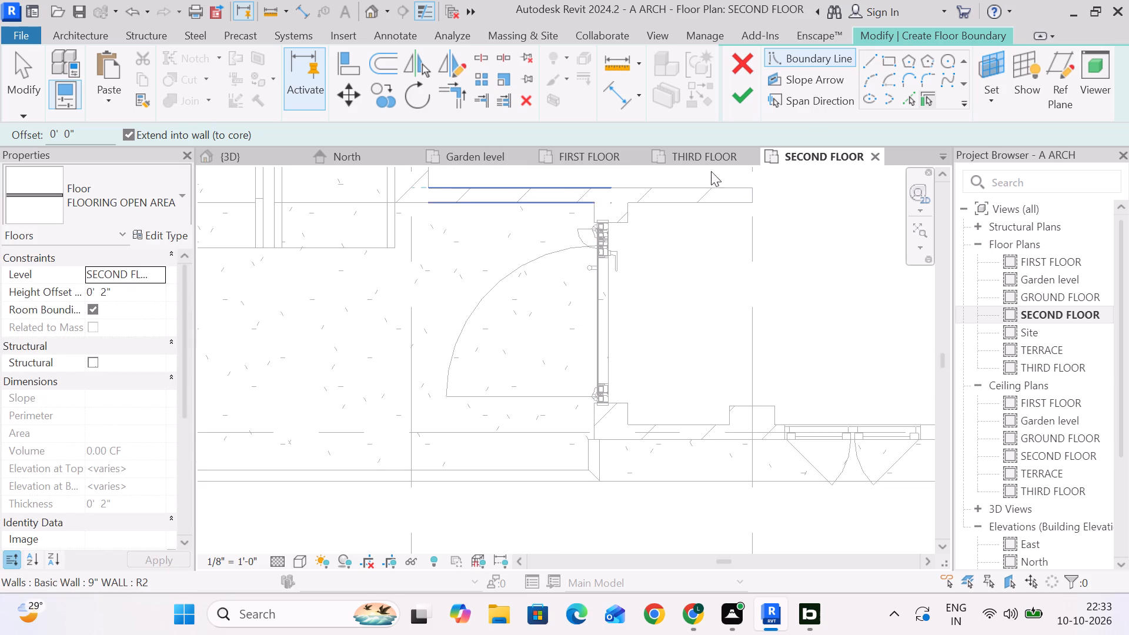
{"action": "left_click", "coordinate": [873, 59]}
{"action": "left_click", "coordinate": [592, 205]}
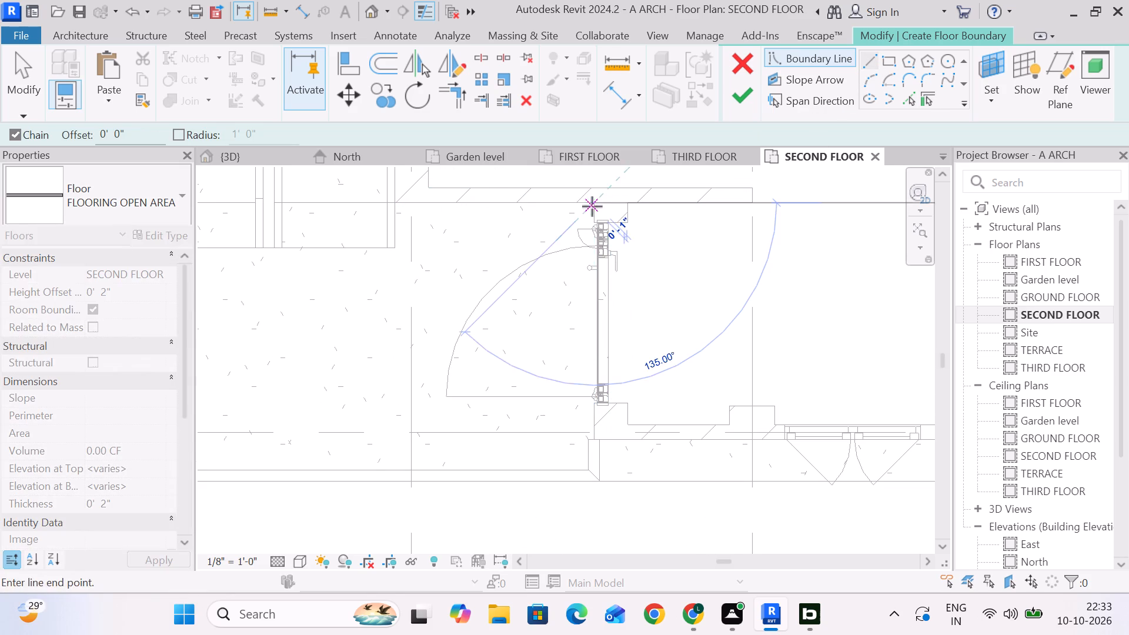
{"action": "scroll", "coordinate": [587, 445], "scroll_direction": "up", "scroll_amount": 4}
{"action": "middle_click_drag", "start_coordinate": [614, 454], "coordinate": [644, 403]}
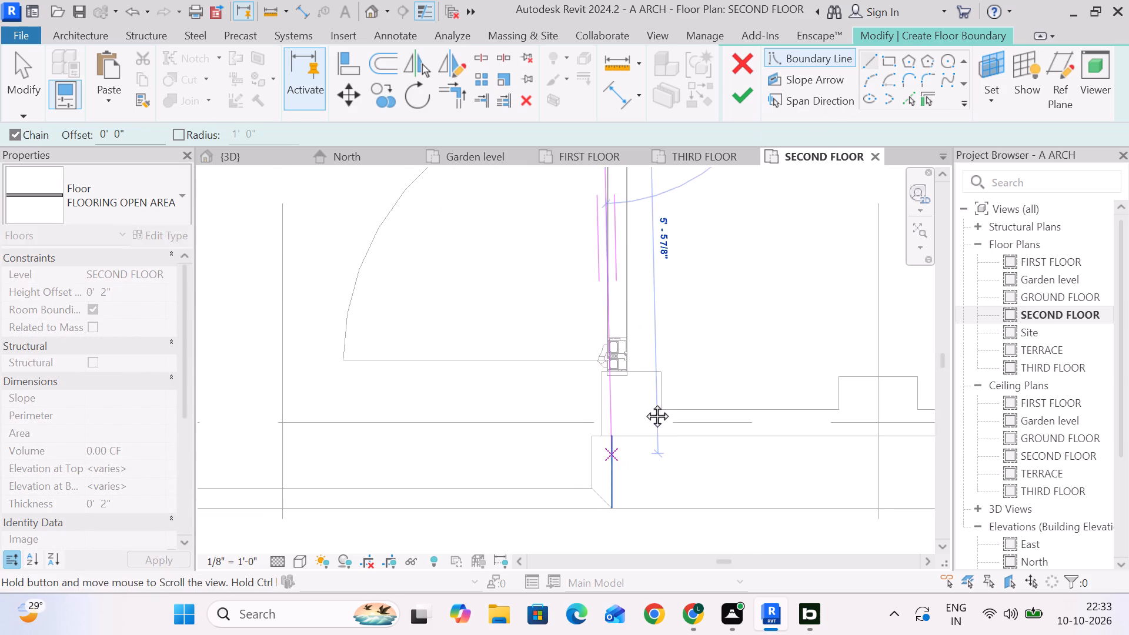
{"action": "middle_click_drag", "start_coordinate": [644, 403], "coordinate": [696, 330]}
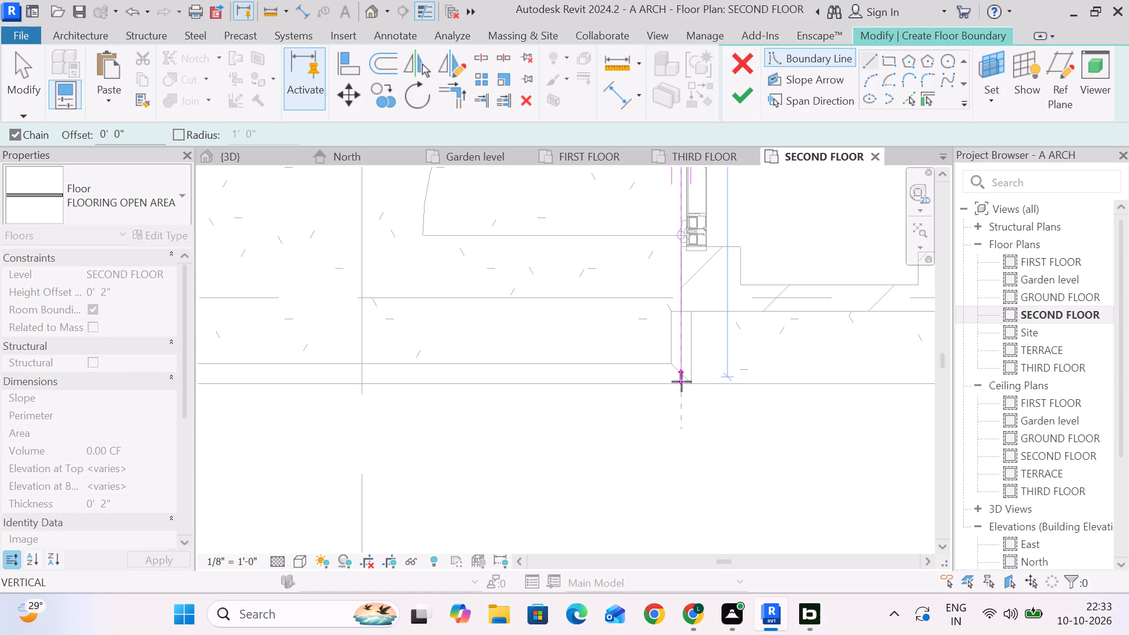
{"action": "scroll", "coordinate": [679, 387], "scroll_direction": "up", "scroll_amount": 3}
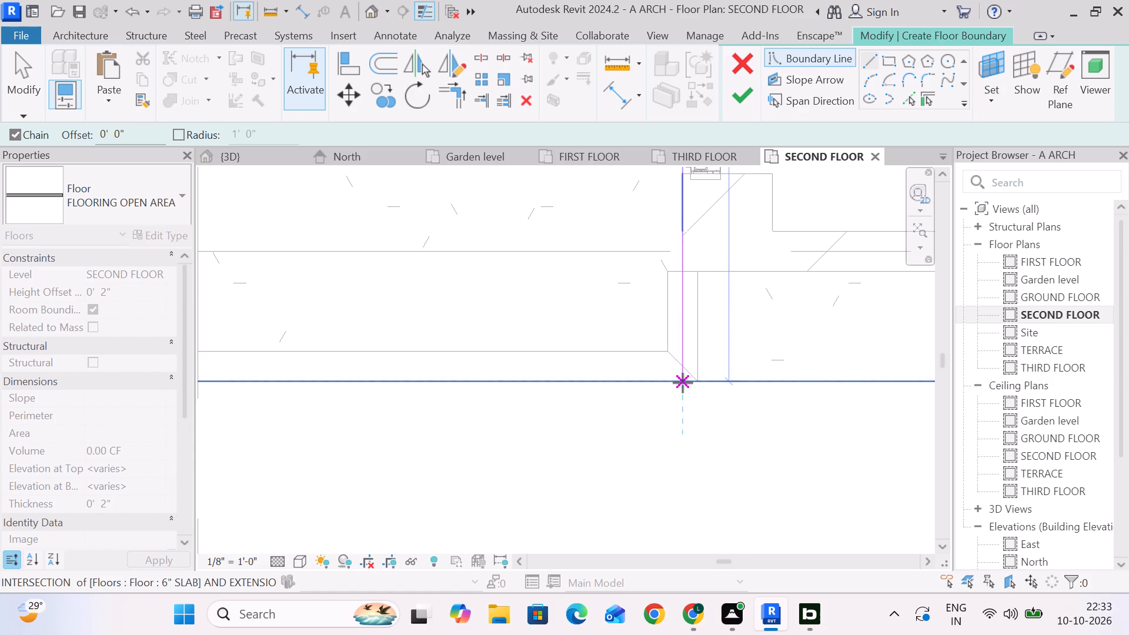
{"action": "left_click", "coordinate": [683, 383]}
Continue the boundary along the landing's outer slab edges and the end of the stair to the wall corner beside it.
{"action": "scroll", "coordinate": [496, 383], "scroll_direction": "down", "scroll_amount": 4}
{"action": "middle_click_drag", "start_coordinate": [496, 383], "coordinate": [858, 395]}
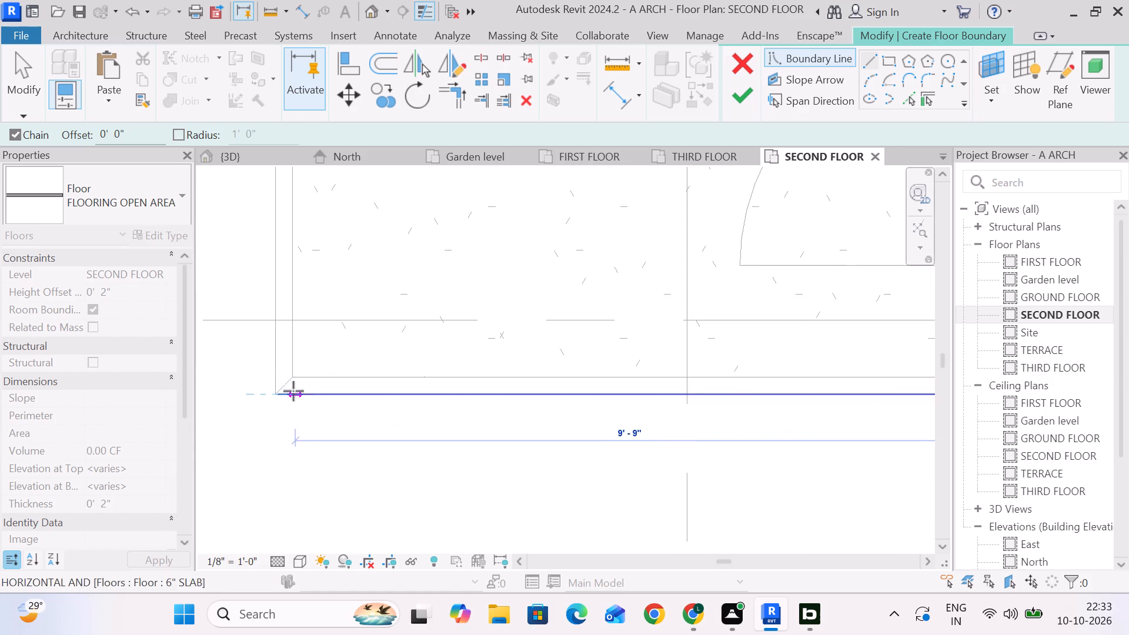
{"action": "left_click", "coordinate": [277, 394]}
{"action": "middle_click_drag", "start_coordinate": [320, 300], "coordinate": [437, 589]}
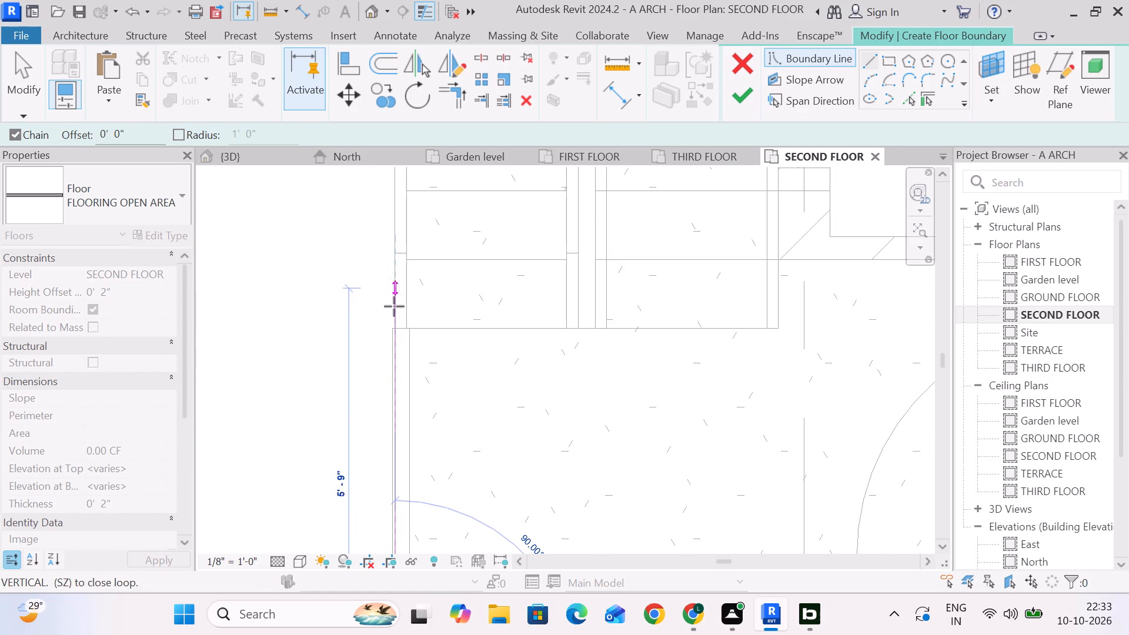
{"action": "left_click", "coordinate": [395, 327]}
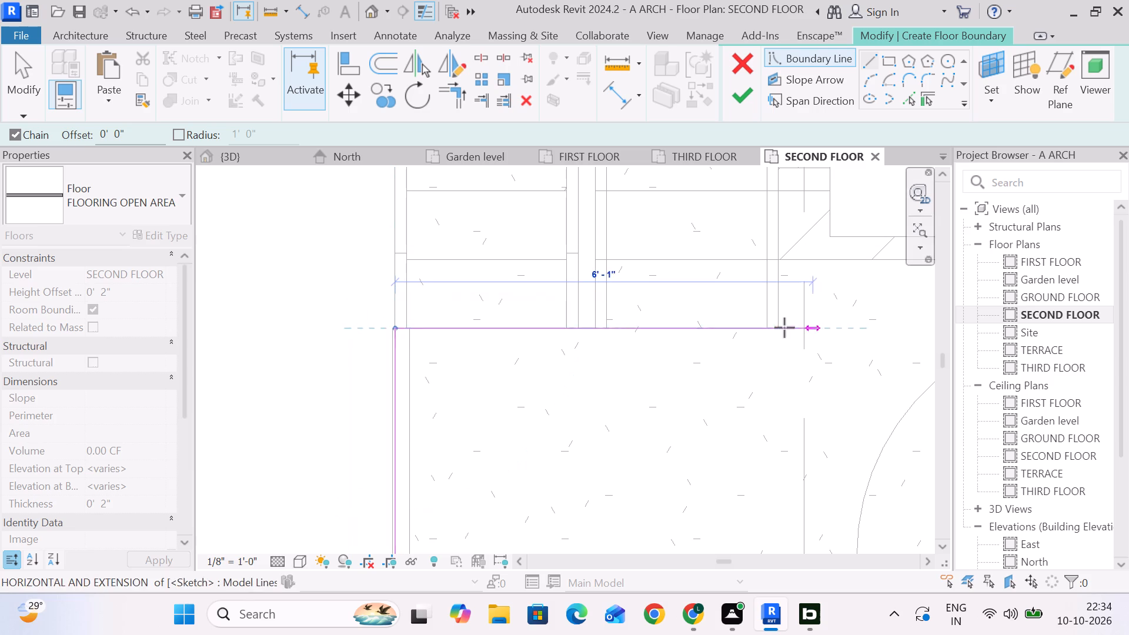
{"action": "left_click", "coordinate": [778, 327]}
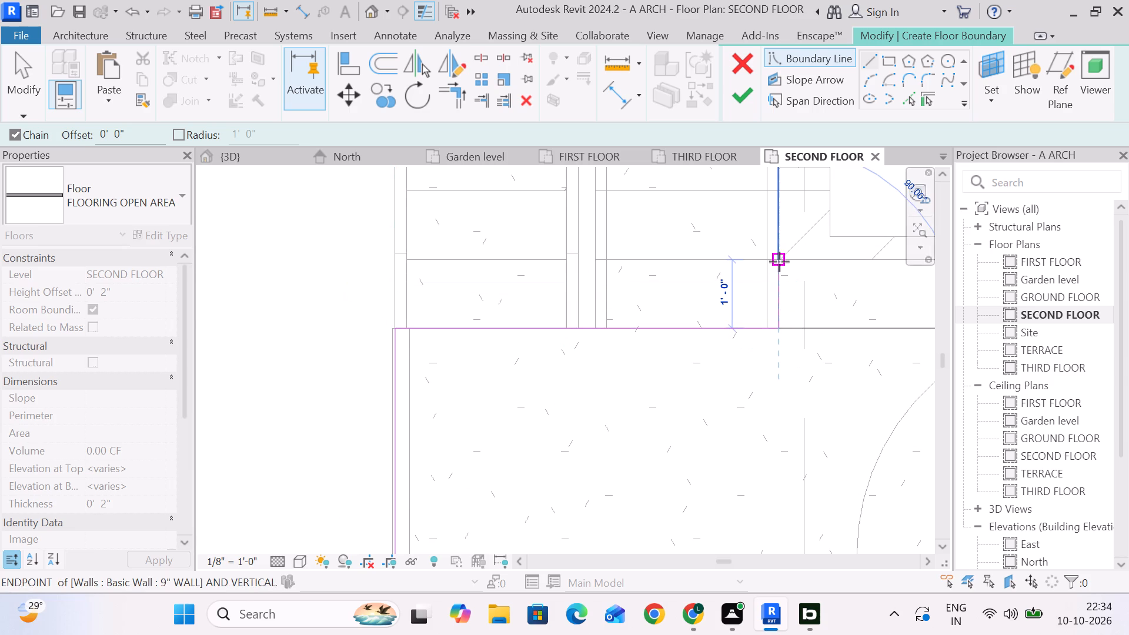
{"action": "left_click", "coordinate": [779, 262]}
Close the boundary along the wall to the door-side corner and finish the floor without attaching the walls to its bottom.
{"action": "middle_click_drag", "start_coordinate": [838, 287], "coordinate": [495, 287]}
{"action": "scroll", "coordinate": [726, 289], "scroll_direction": "down", "scroll_amount": 2}
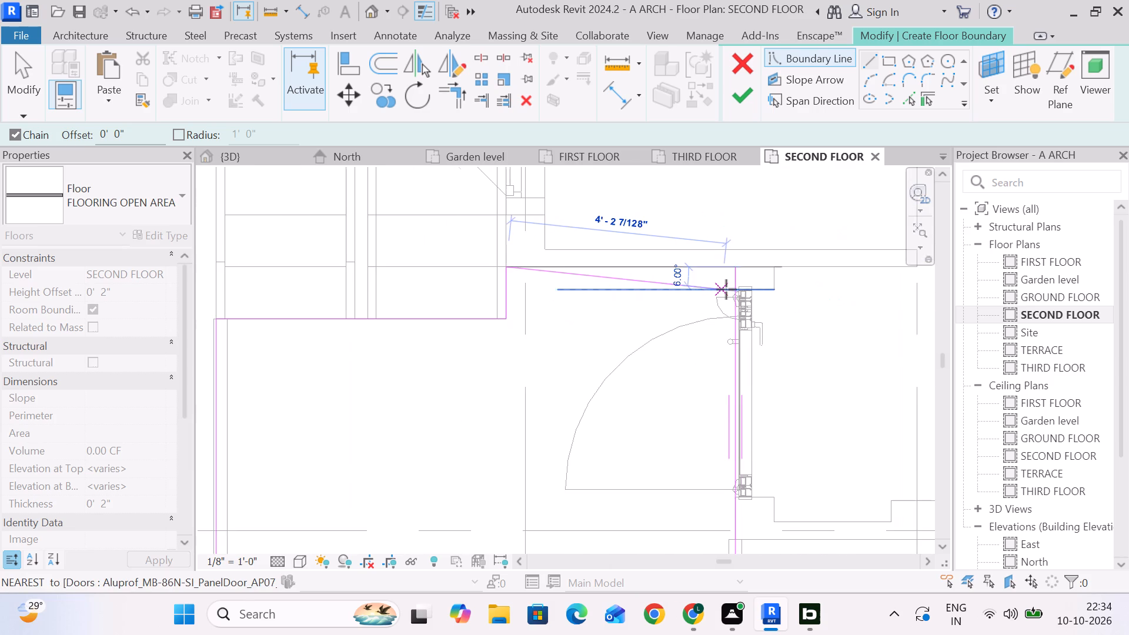
{"action": "scroll", "coordinate": [726, 289], "scroll_direction": "down", "scroll_amount": 1}
{"action": "left_click", "coordinate": [734, 272]}
{"action": "scroll", "coordinate": [749, 329], "scroll_direction": "down", "scroll_amount": 2}
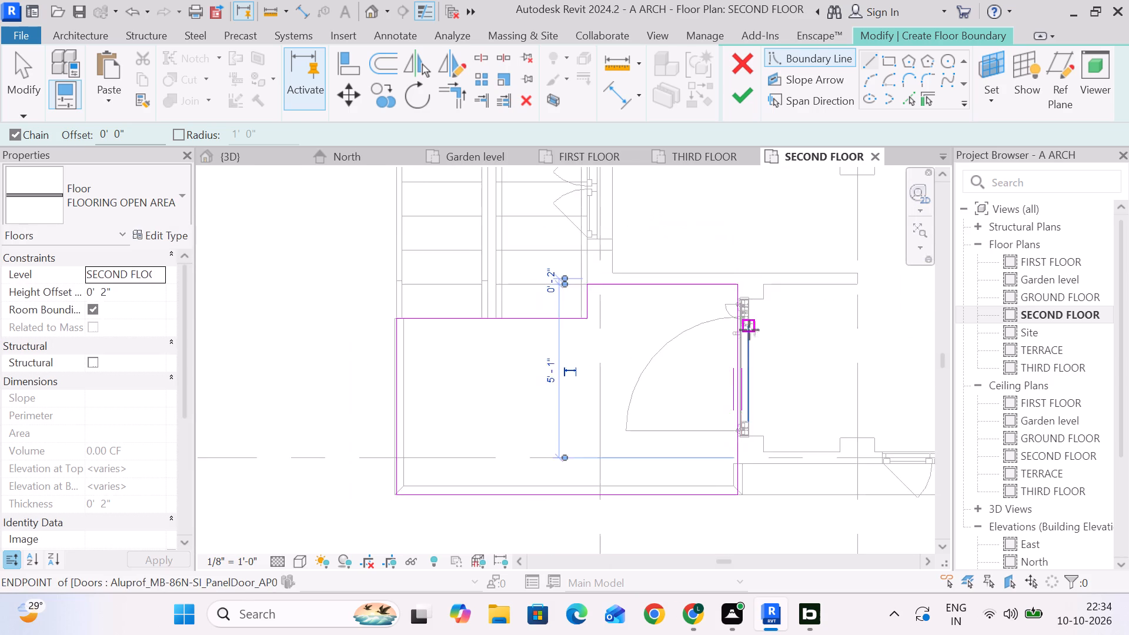
{"action": "middle_click_drag", "start_coordinate": [749, 330], "coordinate": [692, 289]}
{"action": "left_click", "coordinate": [21, 73]}
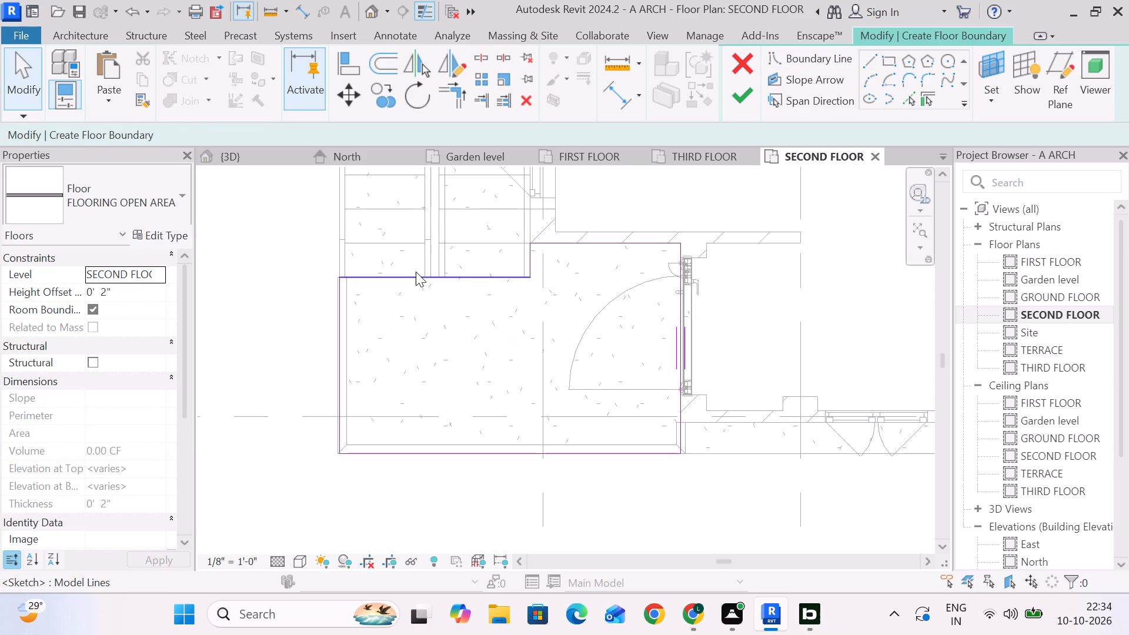
{"action": "scroll", "coordinate": [416, 272], "scroll_direction": "down", "scroll_amount": 4}
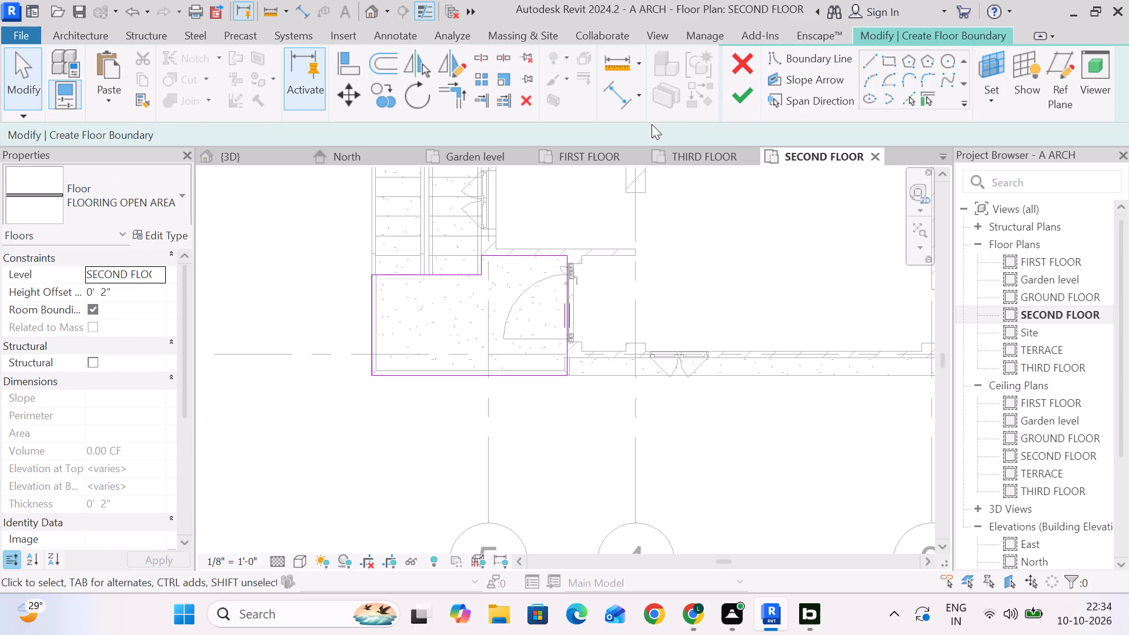
{"action": "left_click", "coordinate": [734, 94]}
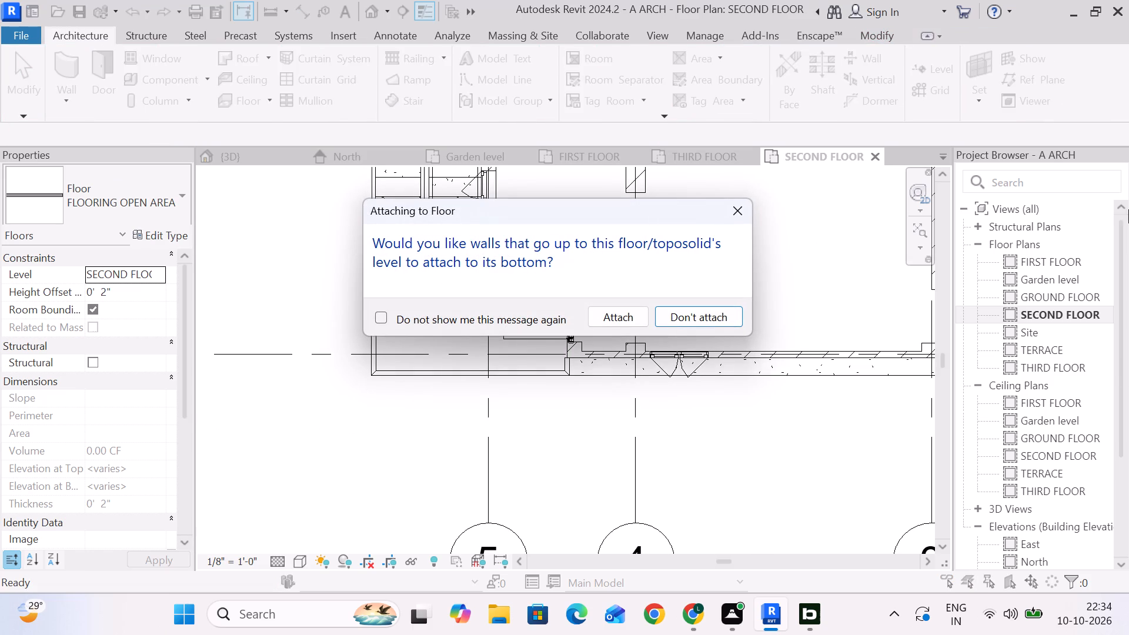
{"action": "left_click", "coordinate": [705, 315]}
Compare the new SECOND FLOOR landing floor with the landing in the FIRST FLOOR plan and clear the selection.
{"action": "scroll", "coordinate": [720, 312], "scroll_direction": "down", "scroll_amount": 4}
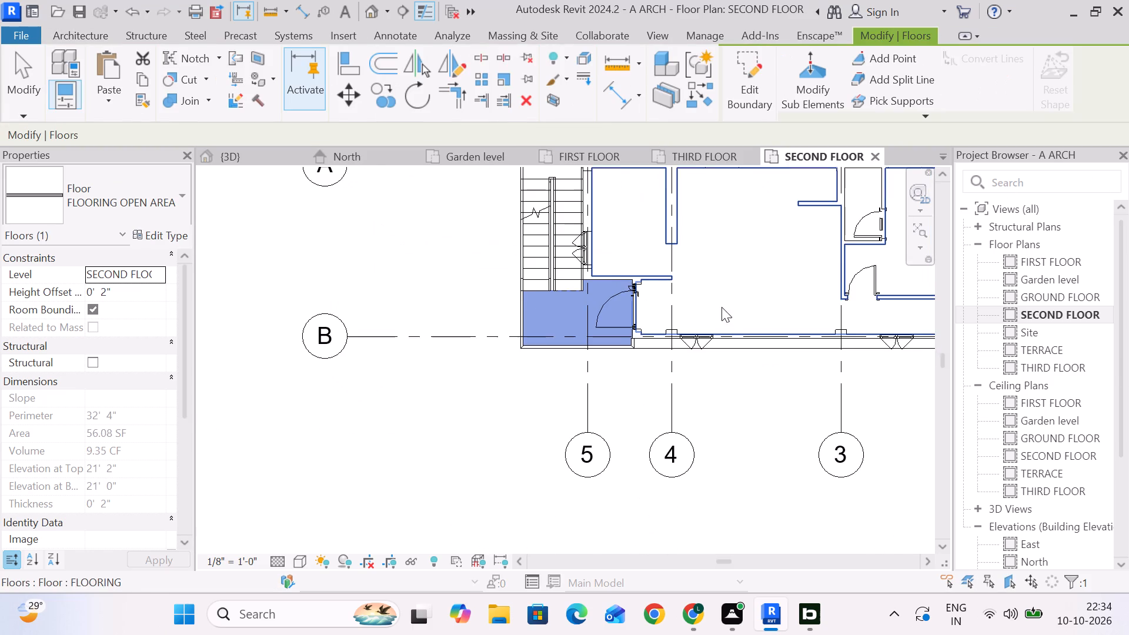
{"action": "middle_click_drag", "start_coordinate": [722, 307], "coordinate": [722, 273]}
{"action": "scroll", "coordinate": [734, 285], "scroll_direction": "down", "scroll_amount": 5}
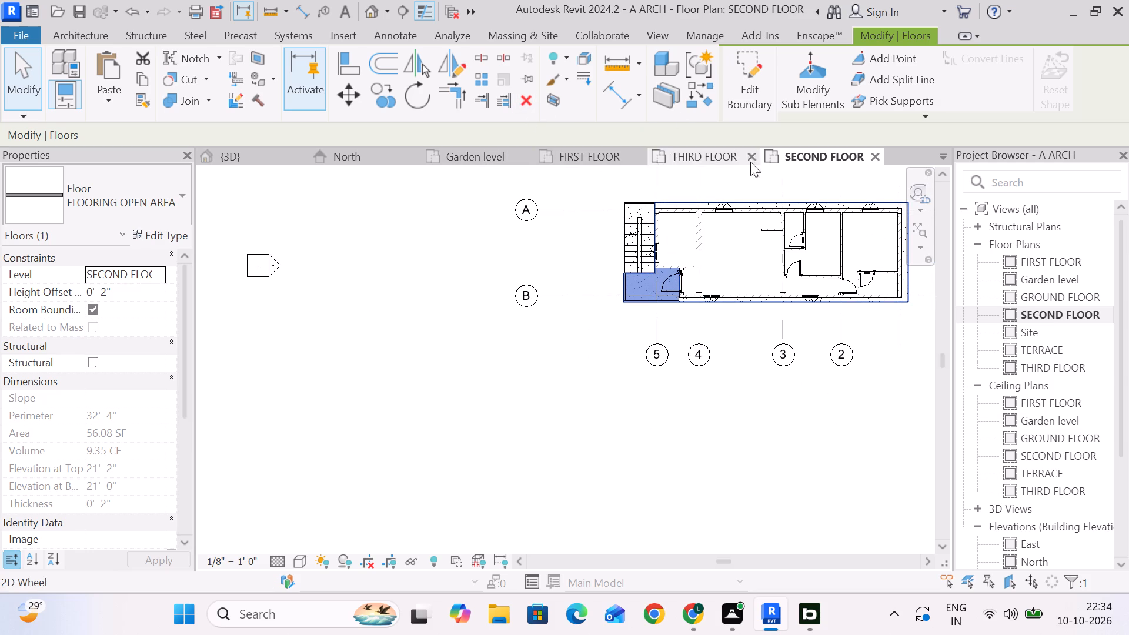
{"action": "left_click", "coordinate": [606, 156]}
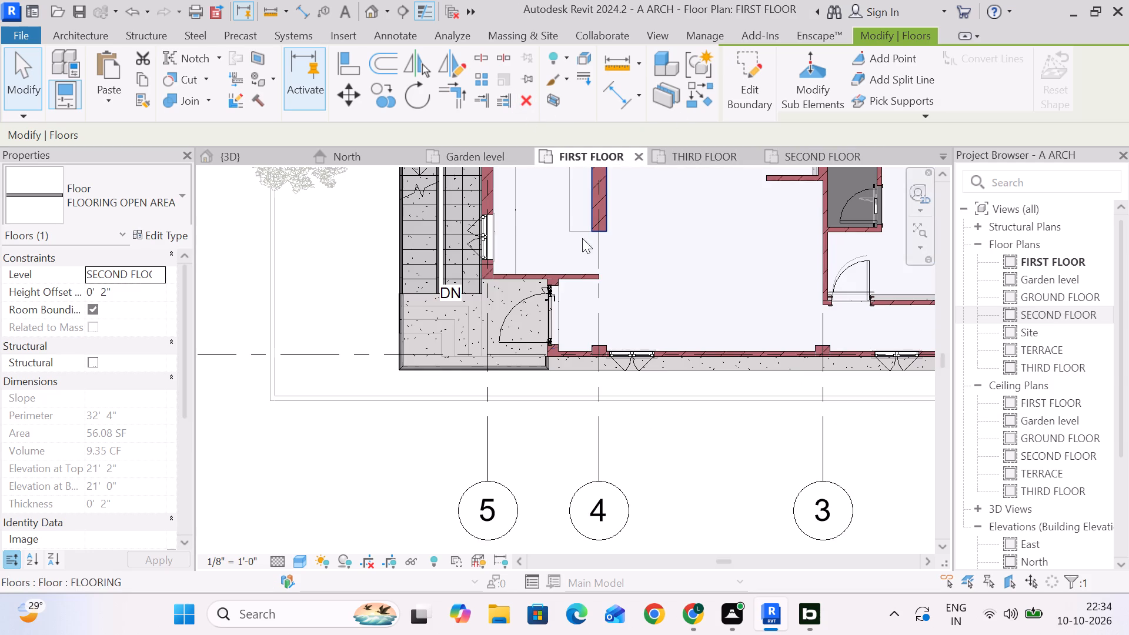
{"action": "scroll", "coordinate": [556, 326], "scroll_direction": "up", "scroll_amount": 4}
{"action": "middle_click_drag", "start_coordinate": [552, 344], "coordinate": [667, 313]}
{"action": "scroll", "coordinate": [549, 313], "scroll_direction": "up", "scroll_amount": 1}
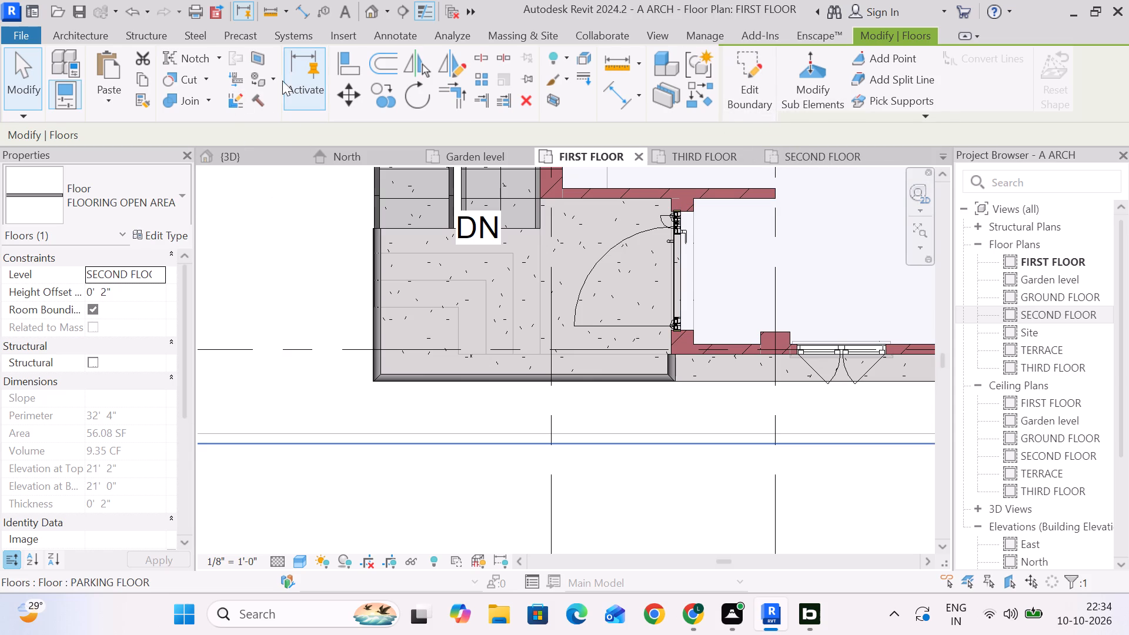
{"action": "left_click", "coordinate": [796, 152]}
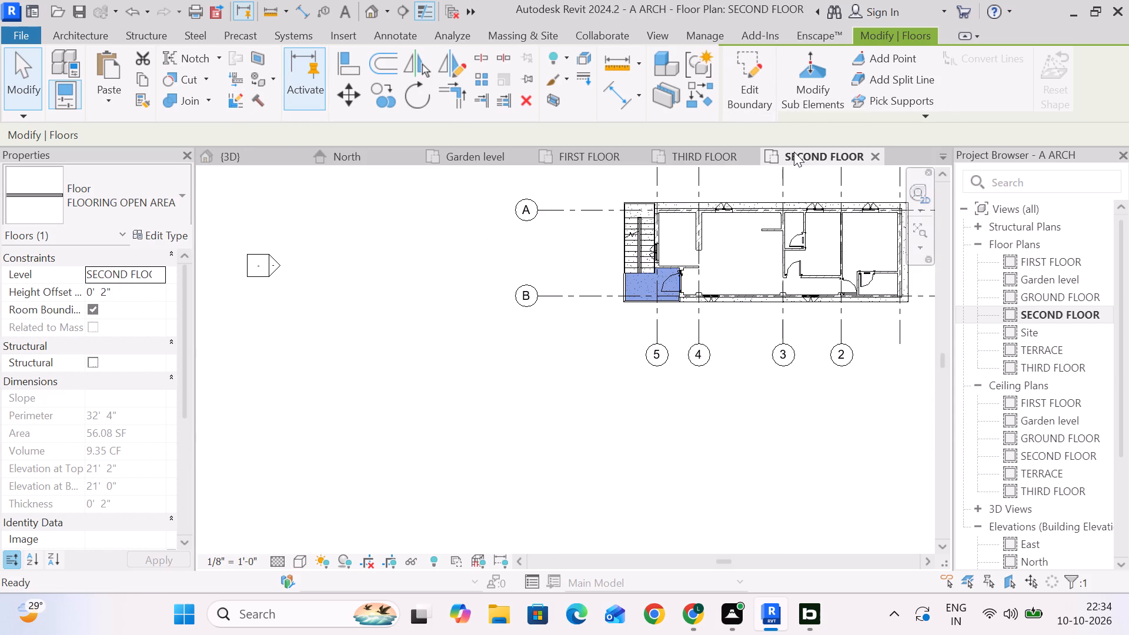
{"action": "left_click", "coordinate": [377, 302]}
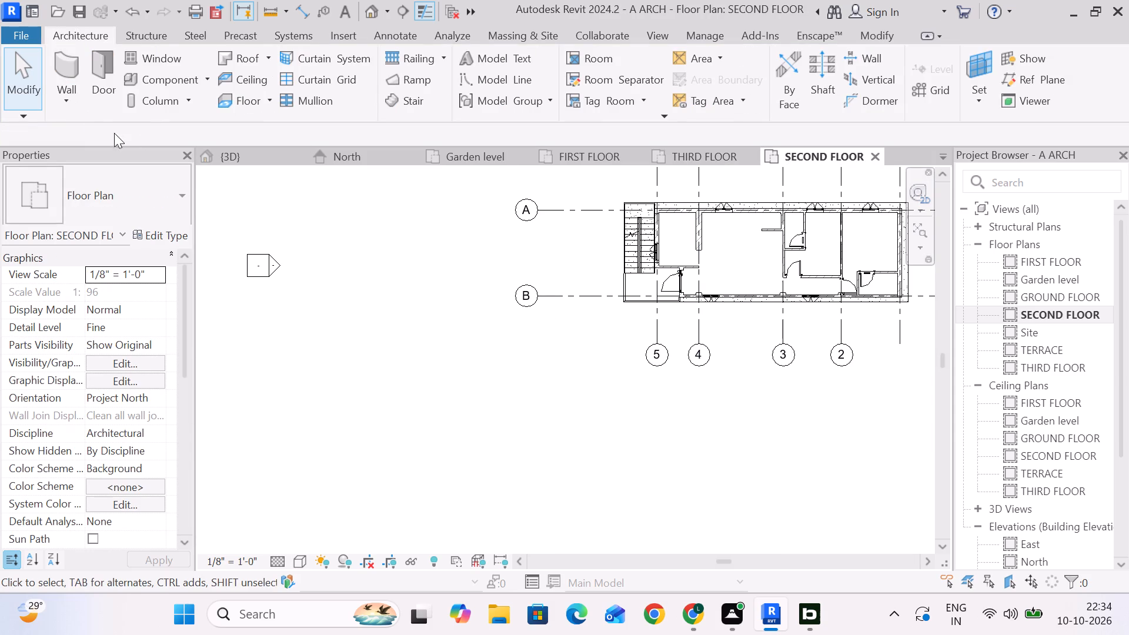
In the FIRST FLOOR plan, start a FLOORING OPEN AREA floor and draw its boundary along the door wall to the landing slab's outer edge.
{"action": "left_click", "coordinate": [602, 162]}
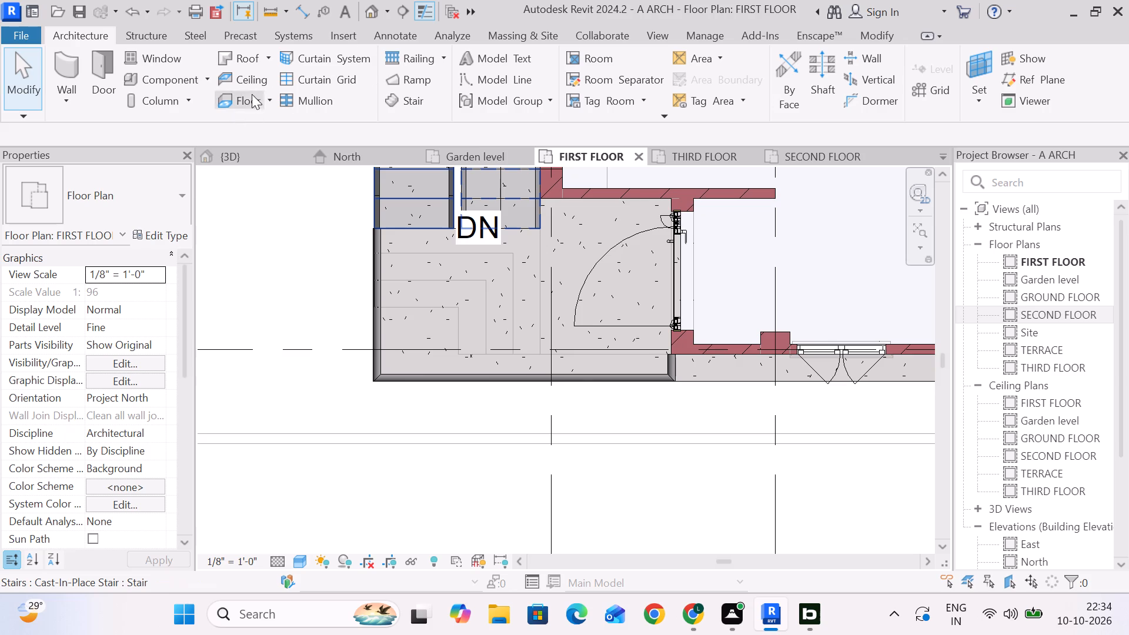
{"action": "left_click", "coordinate": [275, 96]}
{"action": "left_click", "coordinate": [264, 138]}
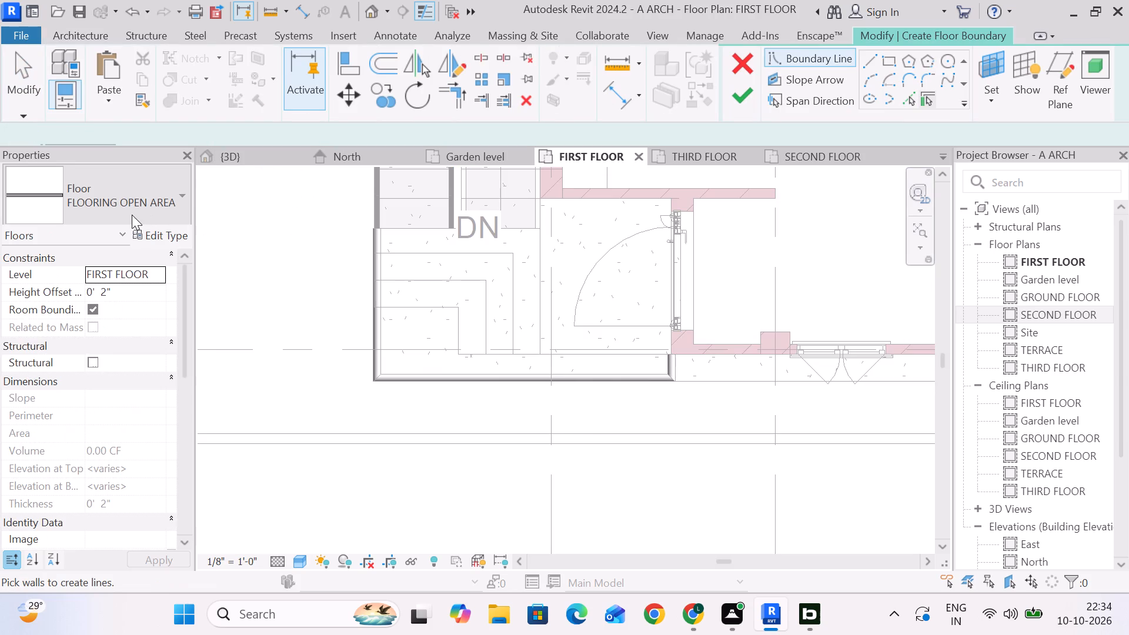
{"action": "left_click", "coordinate": [873, 61]}
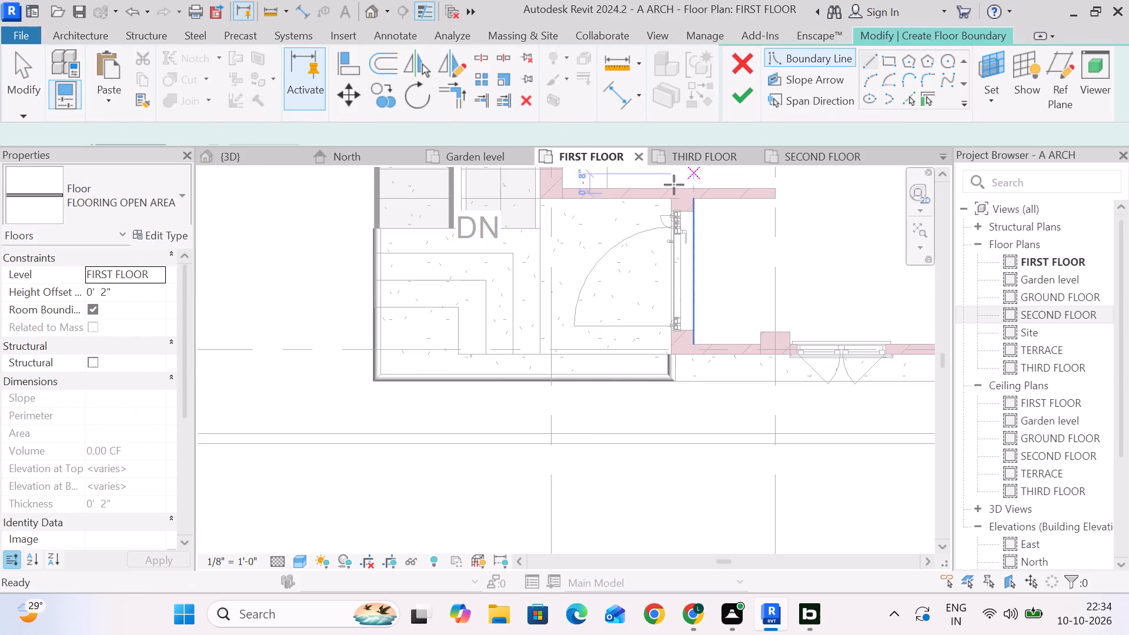
{"action": "scroll", "coordinate": [666, 190], "scroll_direction": "up", "scroll_amount": 6}
{"action": "left_click", "coordinate": [680, 213]}
{"action": "middle_click_drag", "start_coordinate": [692, 270], "coordinate": [606, 168]}
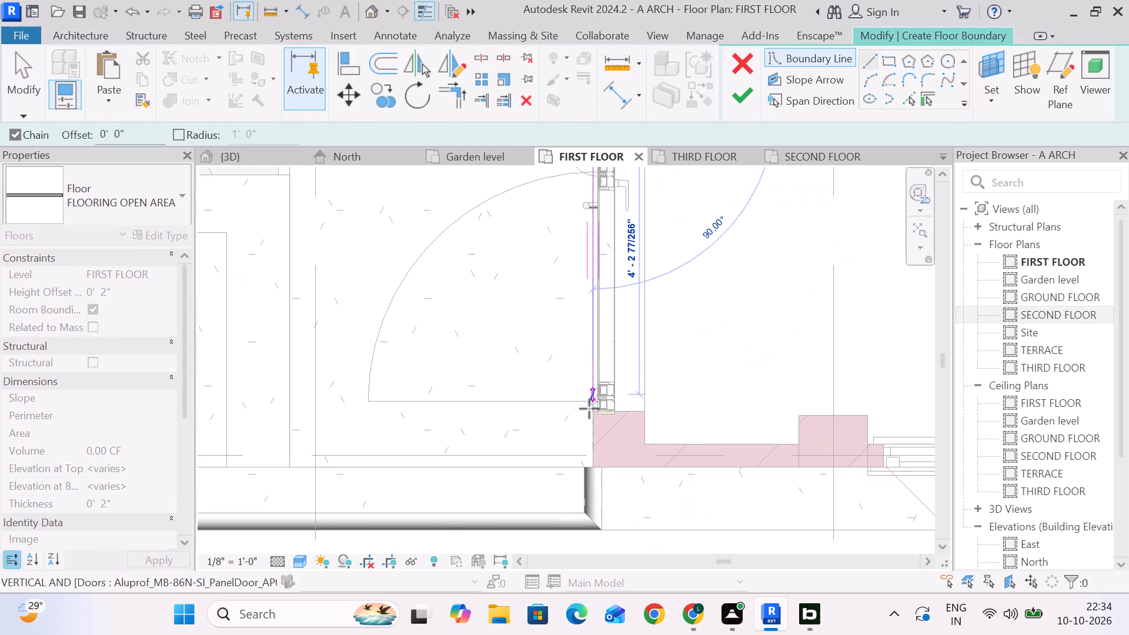
{"action": "middle_click_drag", "start_coordinate": [598, 458], "coordinate": [649, 266]}
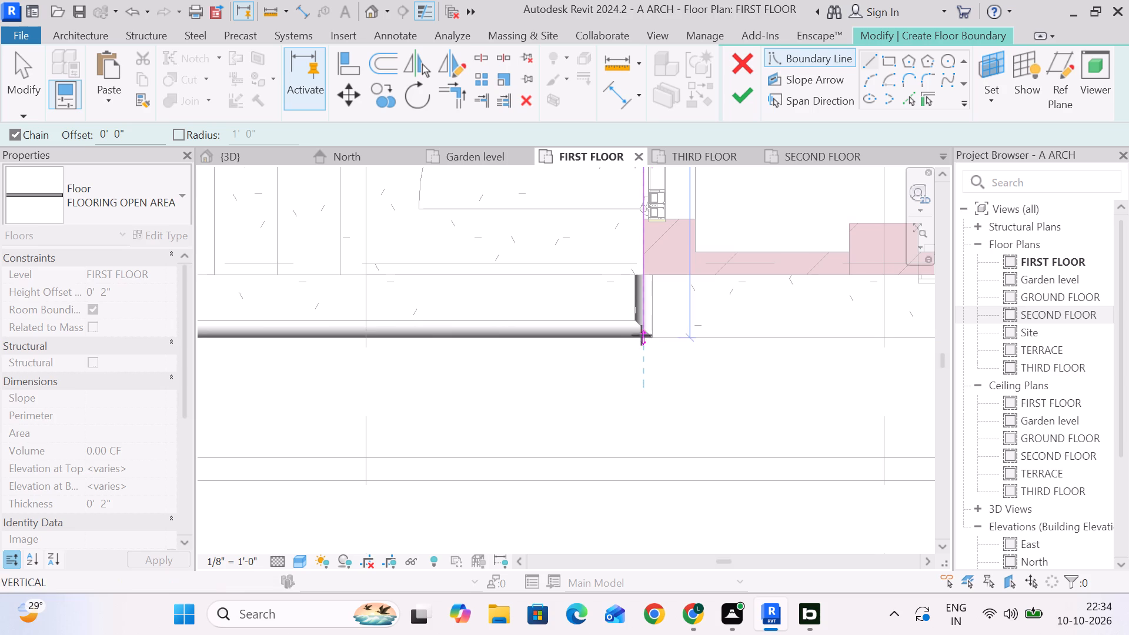
{"action": "left_click", "coordinate": [643, 342]}
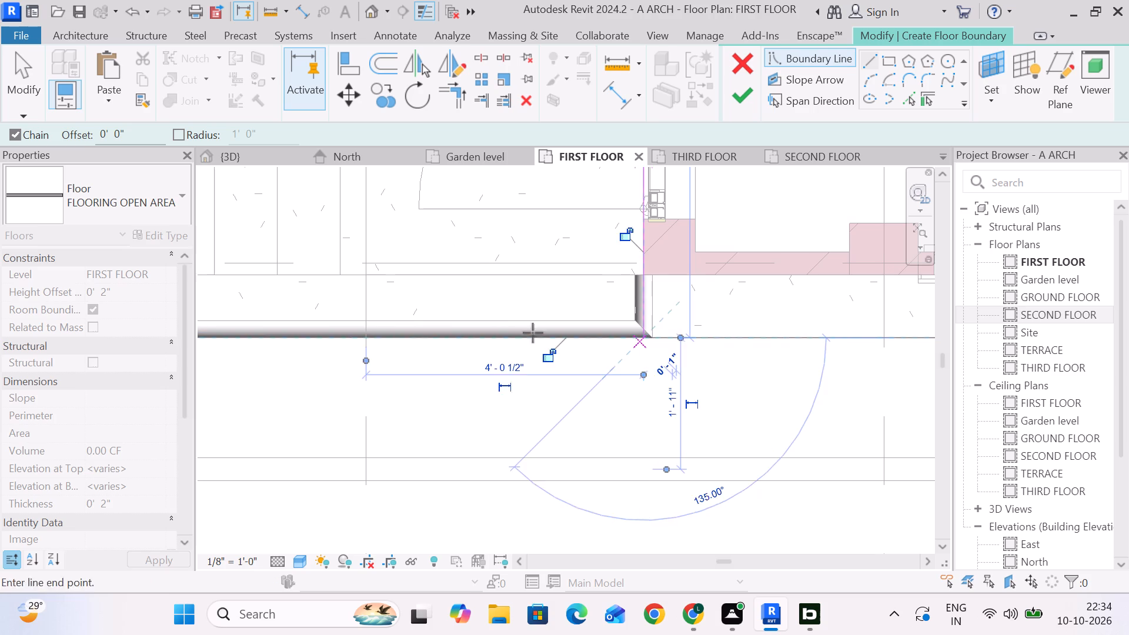
Continue the boundary along the outer slab edges, about 10'-0" and 5'-2", and the 5'-5" stair end, closing it along the wall to the door-side corner.
{"action": "middle_click_drag", "start_coordinate": [445, 323], "coordinate": [751, 323]}
{"action": "left_click", "coordinate": [263, 341]}
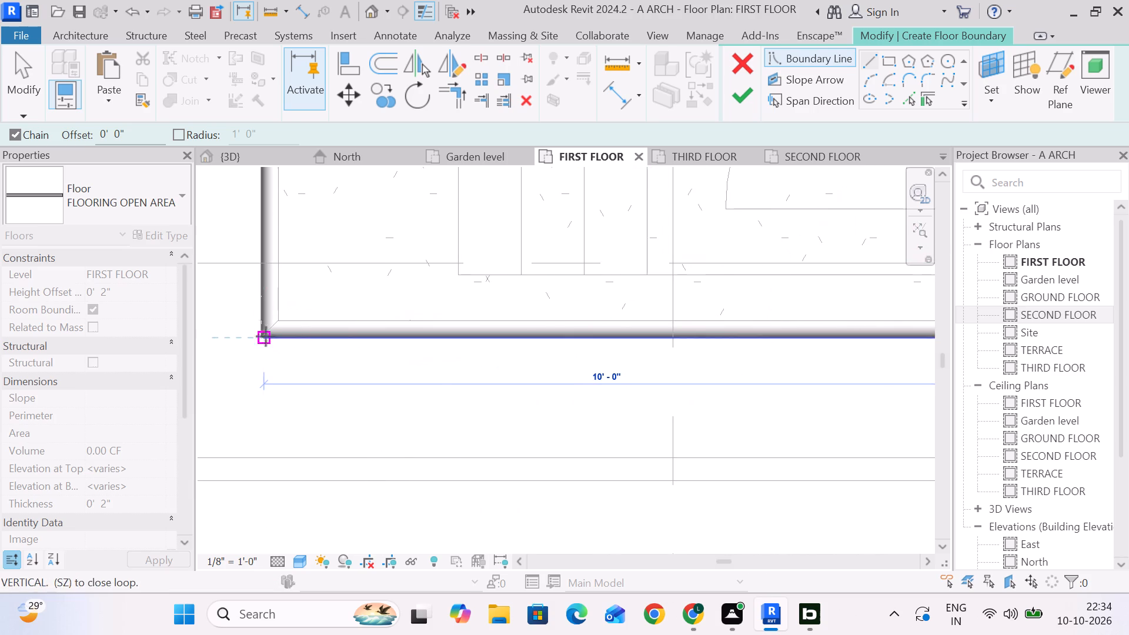
{"action": "middle_click_drag", "start_coordinate": [278, 216], "coordinate": [283, 460]}
{"action": "left_click", "coordinate": [270, 225]}
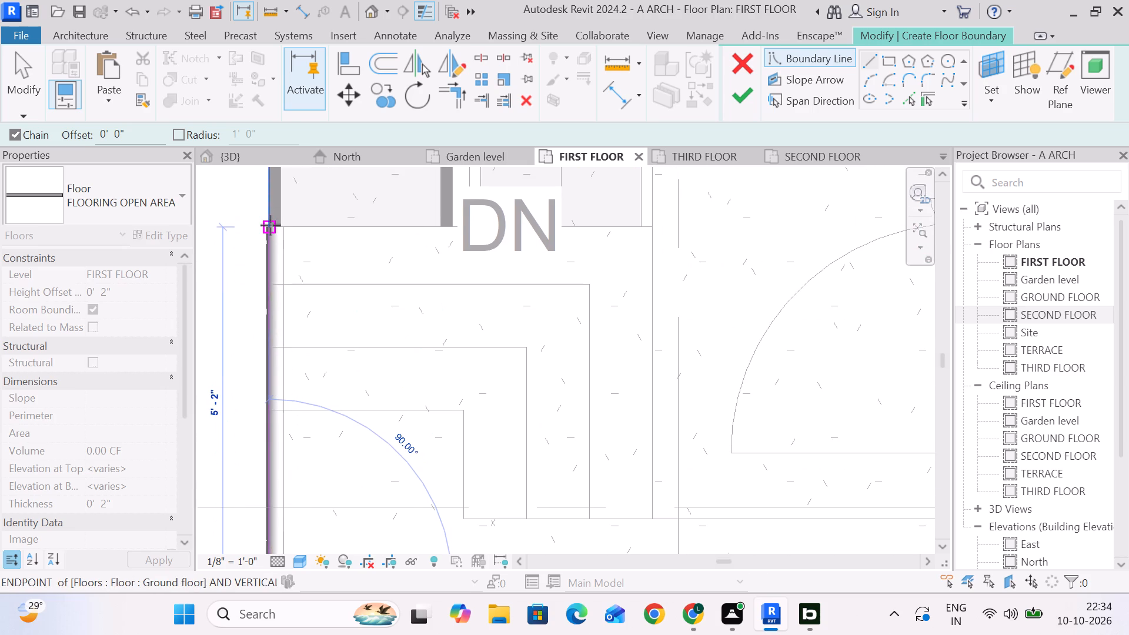
{"action": "middle_click_drag", "start_coordinate": [639, 231], "coordinate": [463, 265]}
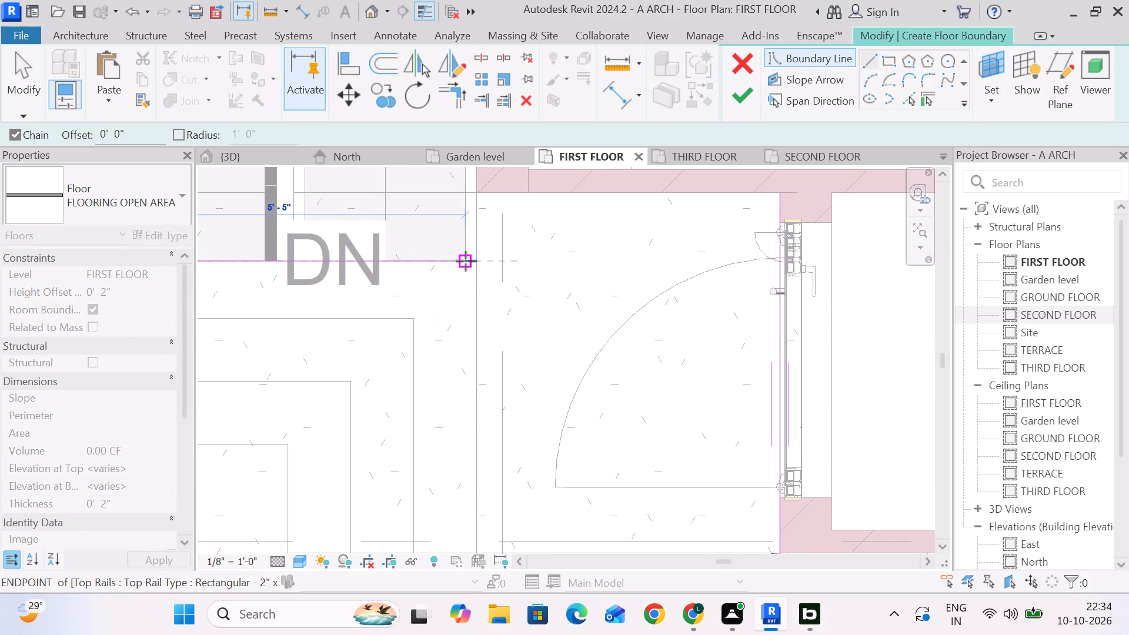
{"action": "left_click", "coordinate": [465, 261]}
{"action": "left_click", "coordinate": [466, 191]}
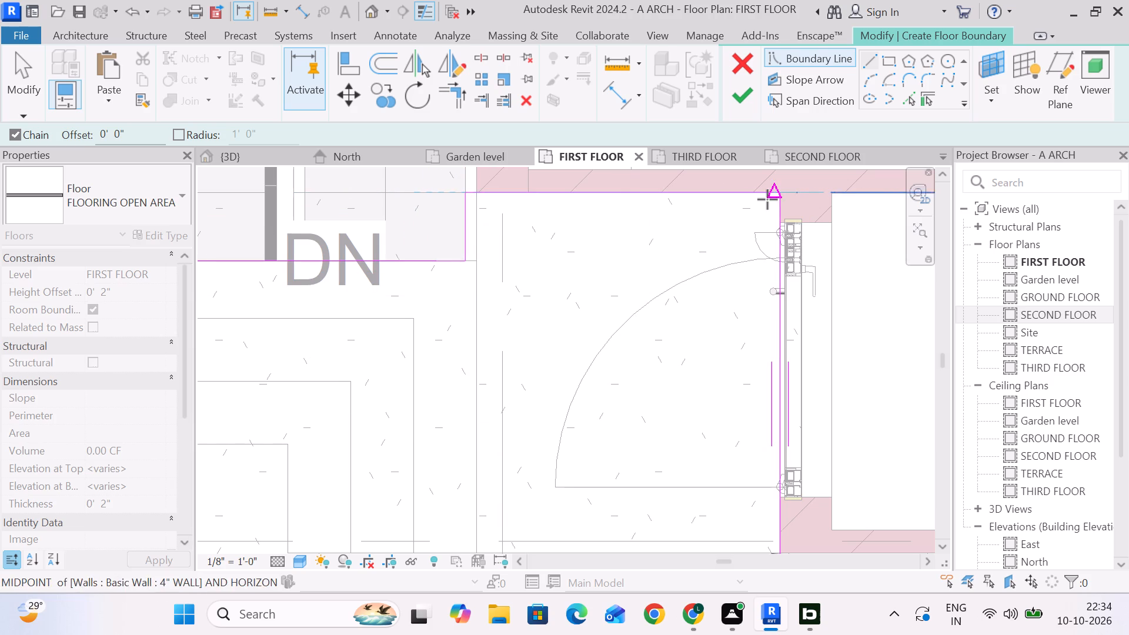
{"action": "left_click", "coordinate": [779, 196]}
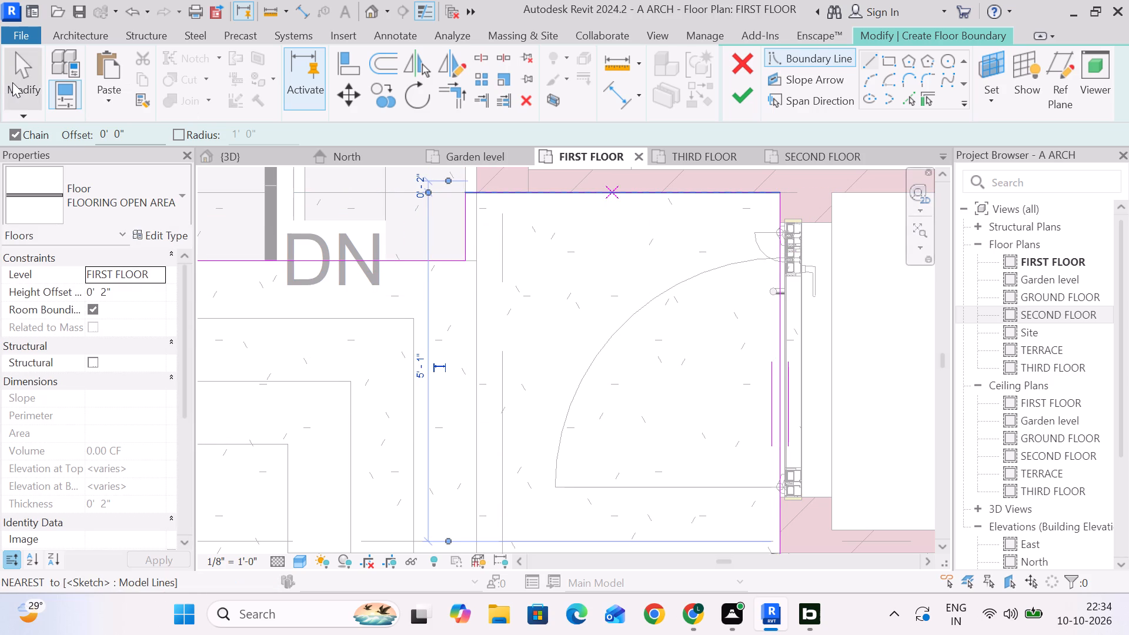
Finish the first-floor landing floor and clear the selection.
{"action": "left_click", "coordinate": [13, 82]}
{"action": "scroll", "coordinate": [633, 303], "scroll_direction": "down", "scroll_amount": 5}
{"action": "middle_click_drag", "start_coordinate": [635, 303], "coordinate": [545, 248]}
{"action": "left_click", "coordinate": [748, 91]}
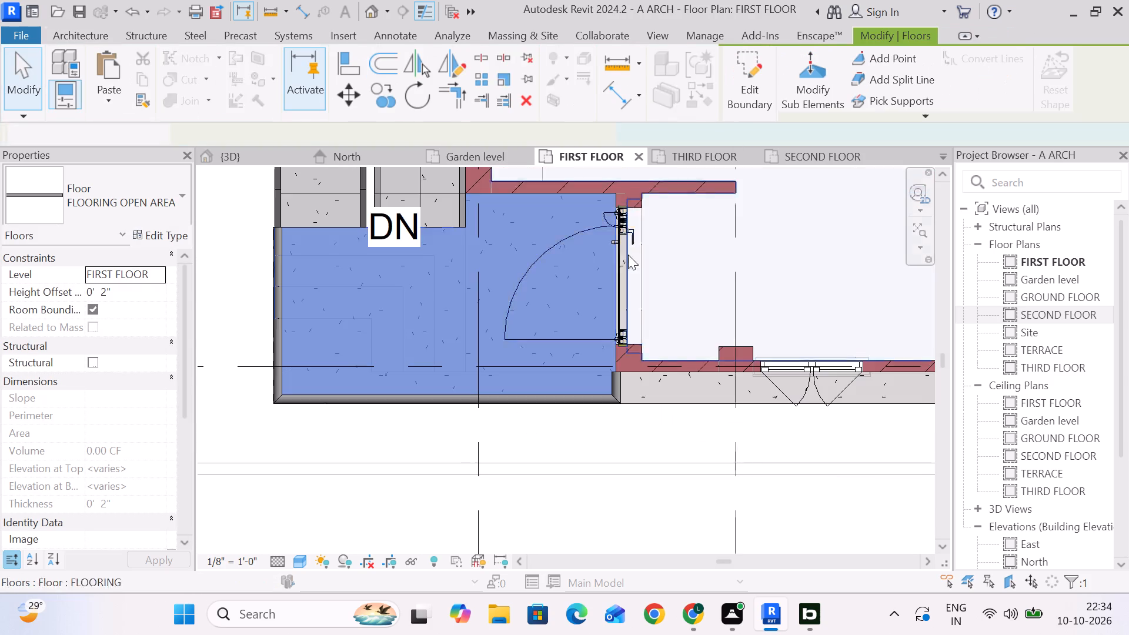
{"action": "scroll", "coordinate": [617, 256], "scroll_direction": "down", "scroll_amount": 4}
{"action": "left_click", "coordinate": [368, 426]}
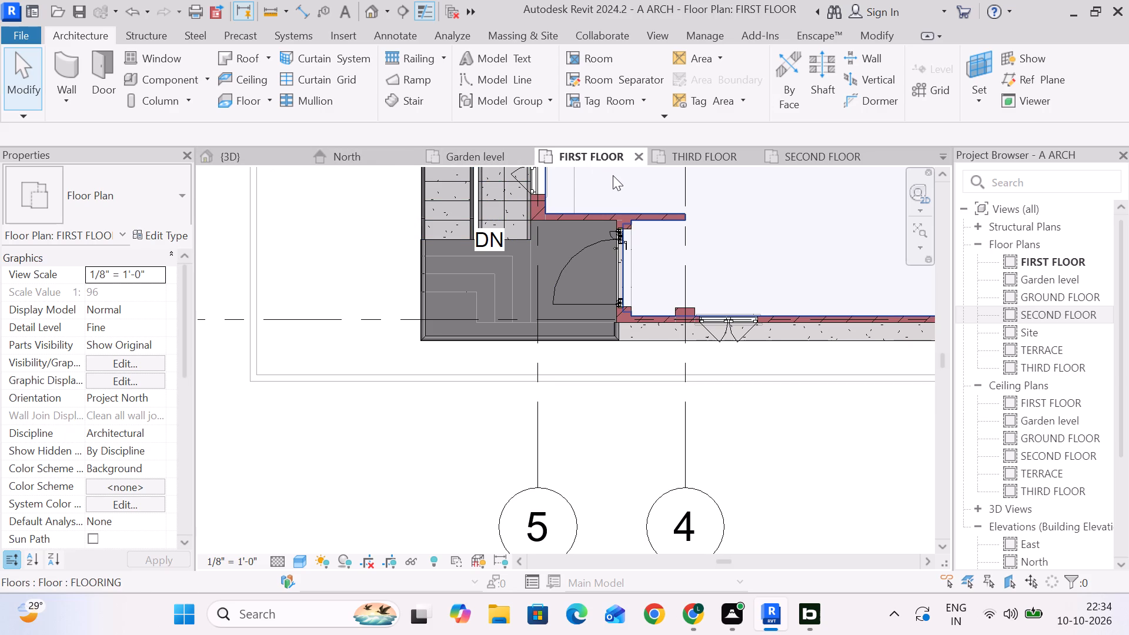
Open the GROUND FLOOR plan and examine the stair, entrance steps and landing by the entrance door.
{"action": "triple_click", "coordinate": [1054, 295]}
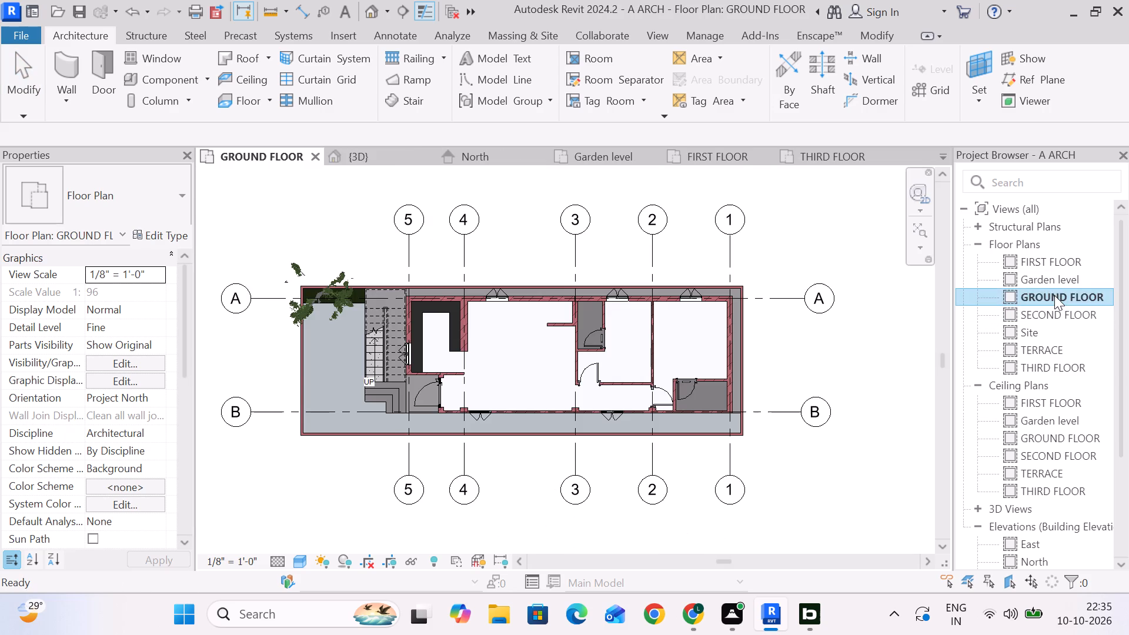
{"action": "scroll", "coordinate": [485, 362], "scroll_direction": "up", "scroll_amount": 4}
{"action": "scroll", "coordinate": [430, 394], "scroll_direction": "up", "scroll_amount": 3}
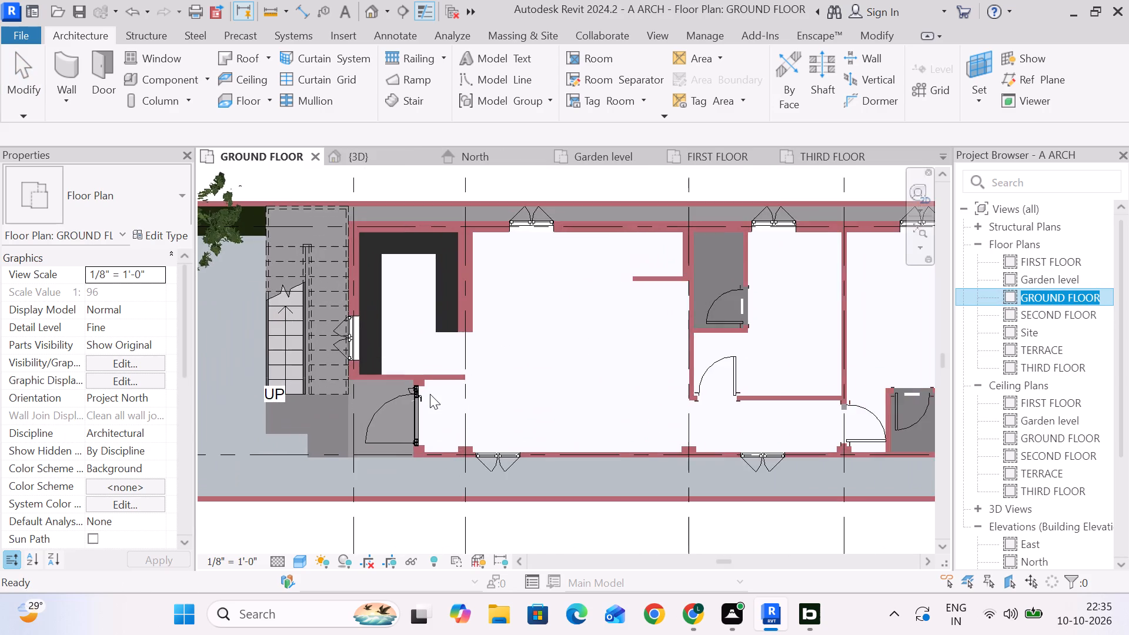
{"action": "middle_click_drag", "start_coordinate": [446, 404], "coordinate": [655, 321]}
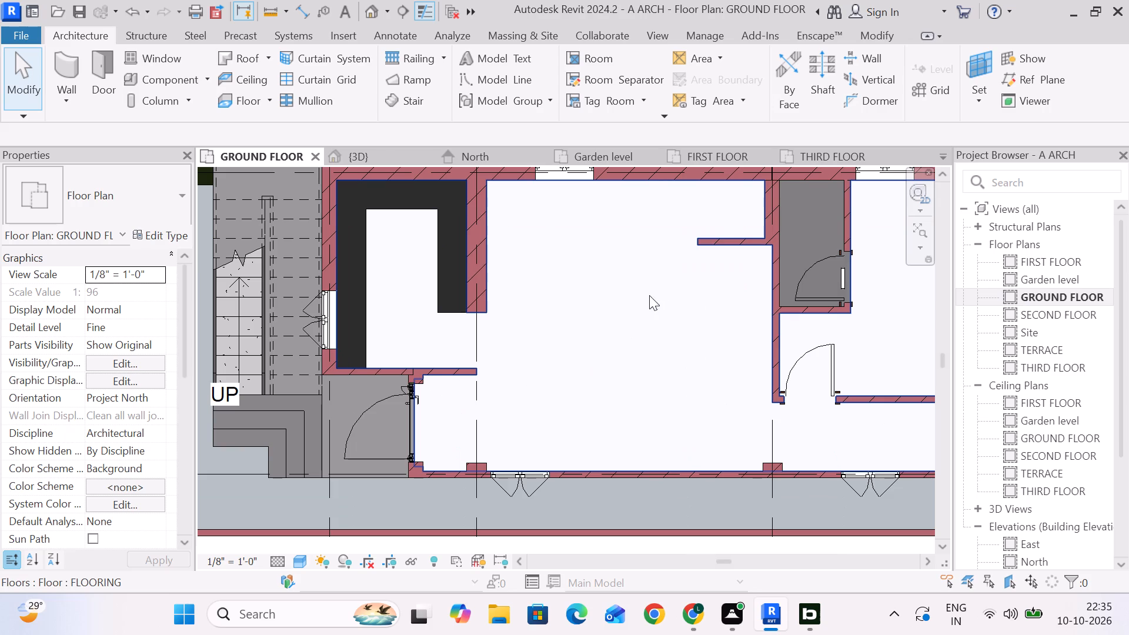
{"action": "scroll", "coordinate": [629, 306], "scroll_direction": "down", "scroll_amount": 4}
{"action": "scroll", "coordinate": [441, 397], "scroll_direction": "up", "scroll_amount": 8}
{"action": "middle_click_drag", "start_coordinate": [547, 394], "coordinate": [600, 375]}
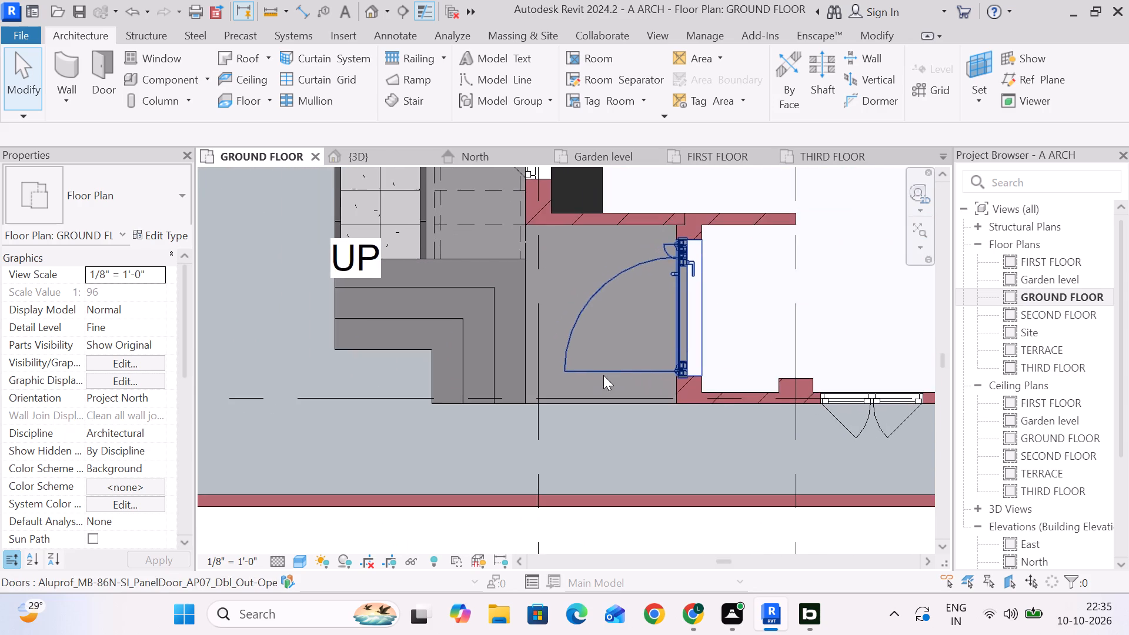
{"action": "scroll", "coordinate": [607, 376], "scroll_direction": "down", "scroll_amount": 3}
{"action": "middle_click_drag", "start_coordinate": [586, 327], "coordinate": [604, 410]}
{"action": "scroll", "coordinate": [606, 410], "scroll_direction": "down", "scroll_amount": 2}
{"action": "scroll", "coordinate": [628, 416], "scroll_direction": "up", "scroll_amount": 4}
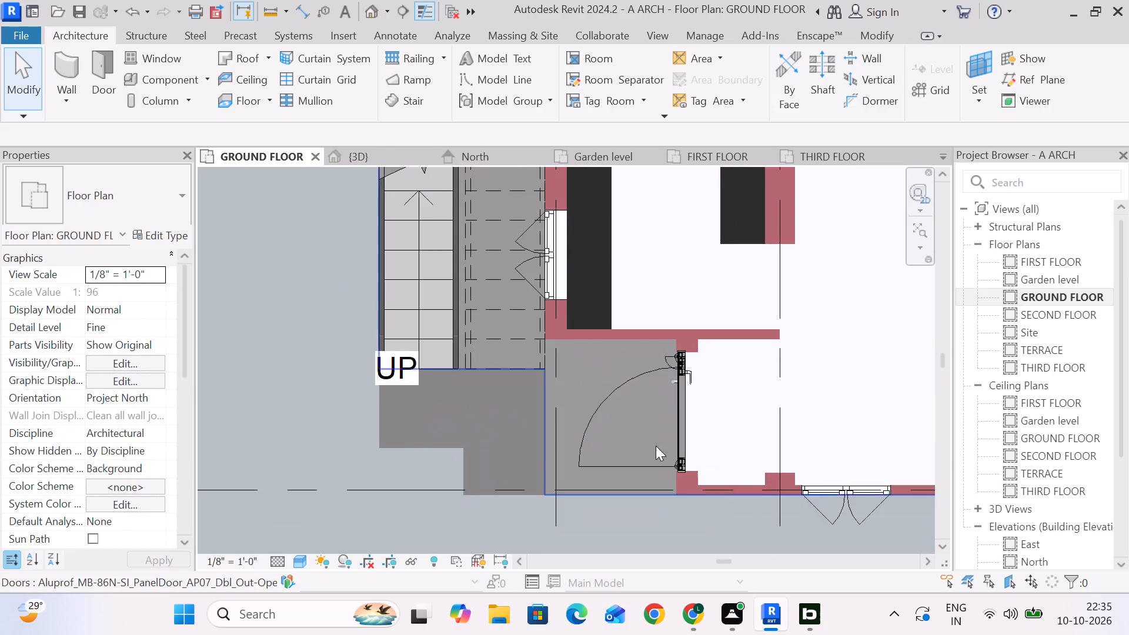
{"action": "middle_click_drag", "start_coordinate": [656, 446], "coordinate": [647, 406]}
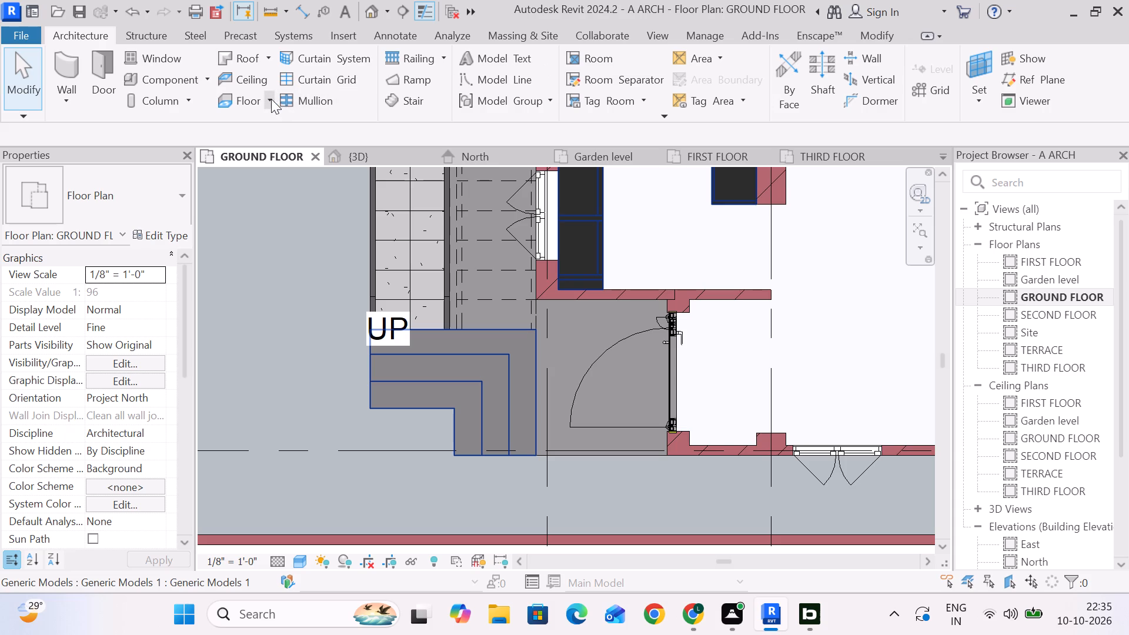
Start a FLOORING OPEN AREA floor at the ground-floor entrance, bounding it 4'-5" from the door-wall corner, up the steps' edge and 5'-7" along the stair end.
{"action": "left_click", "coordinate": [271, 99]}
{"action": "left_click", "coordinate": [266, 131]}
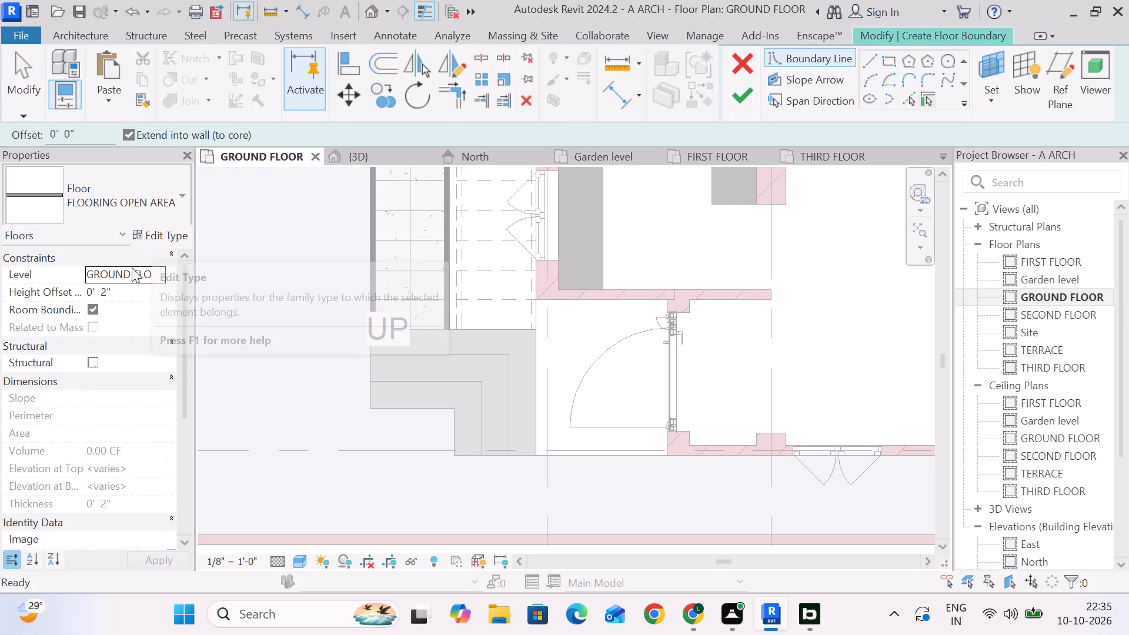
{"action": "left_click", "coordinate": [875, 63]}
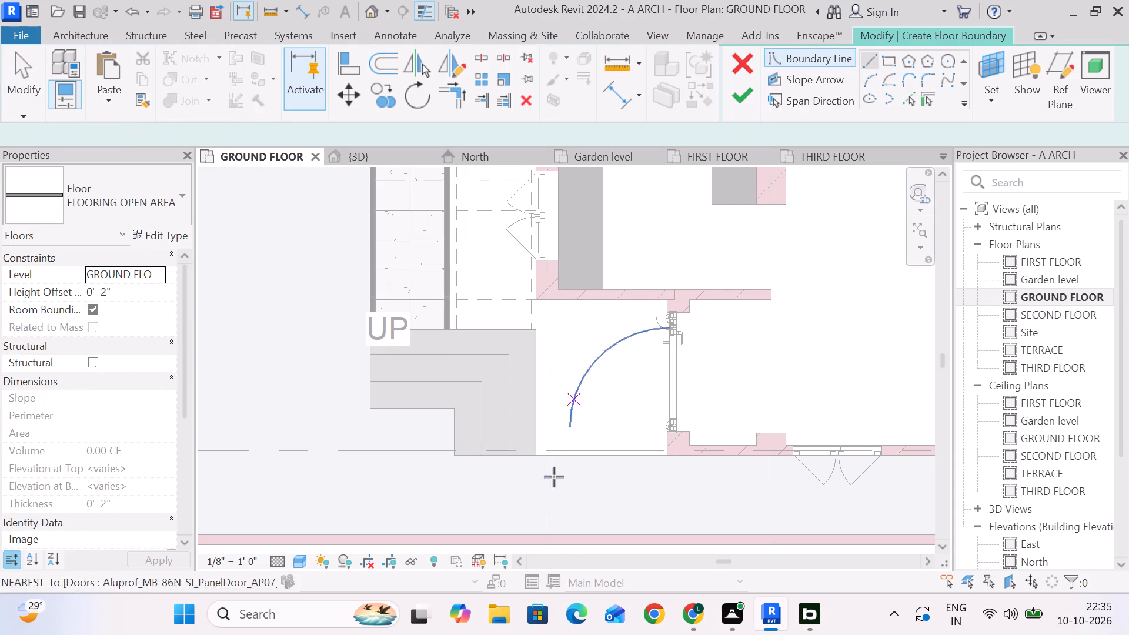
{"action": "scroll", "coordinate": [670, 457], "scroll_direction": "up", "scroll_amount": 5}
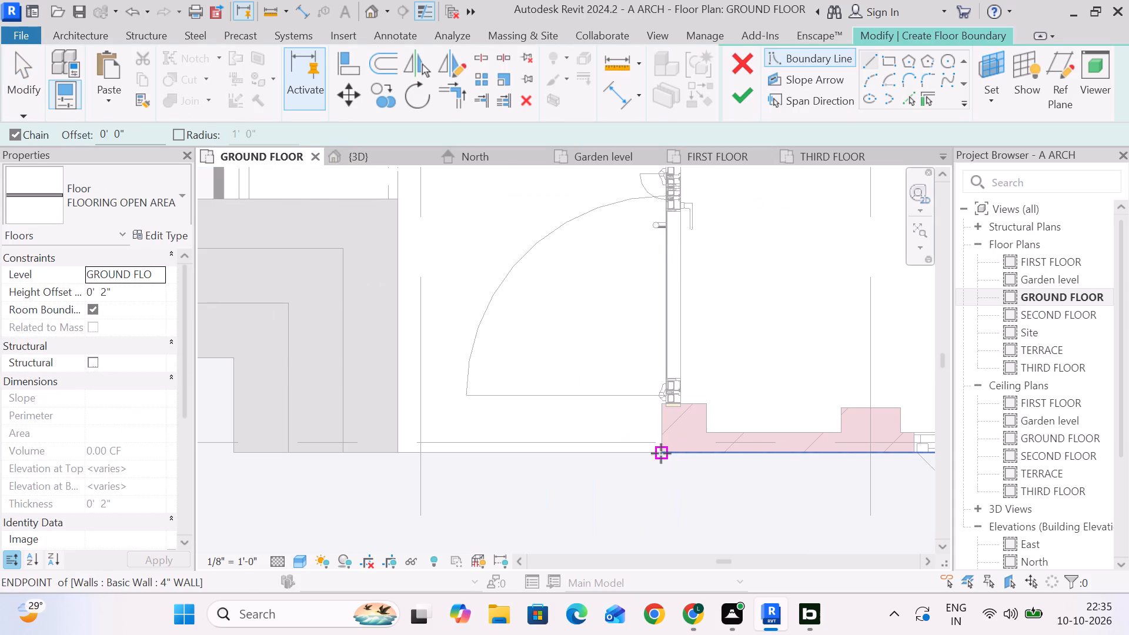
{"action": "left_click", "coordinate": [661, 453]}
{"action": "left_click", "coordinate": [398, 453]}
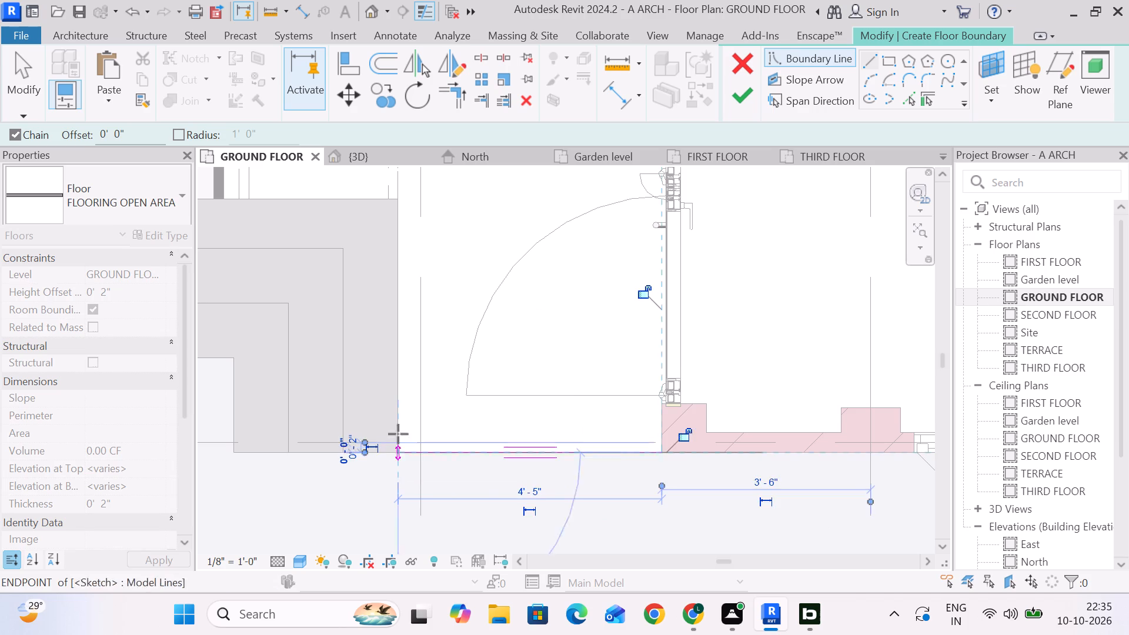
{"action": "scroll", "coordinate": [409, 268], "scroll_direction": "up", "scroll_amount": 1}
{"action": "middle_click_drag", "start_coordinate": [412, 269], "coordinate": [476, 540]}
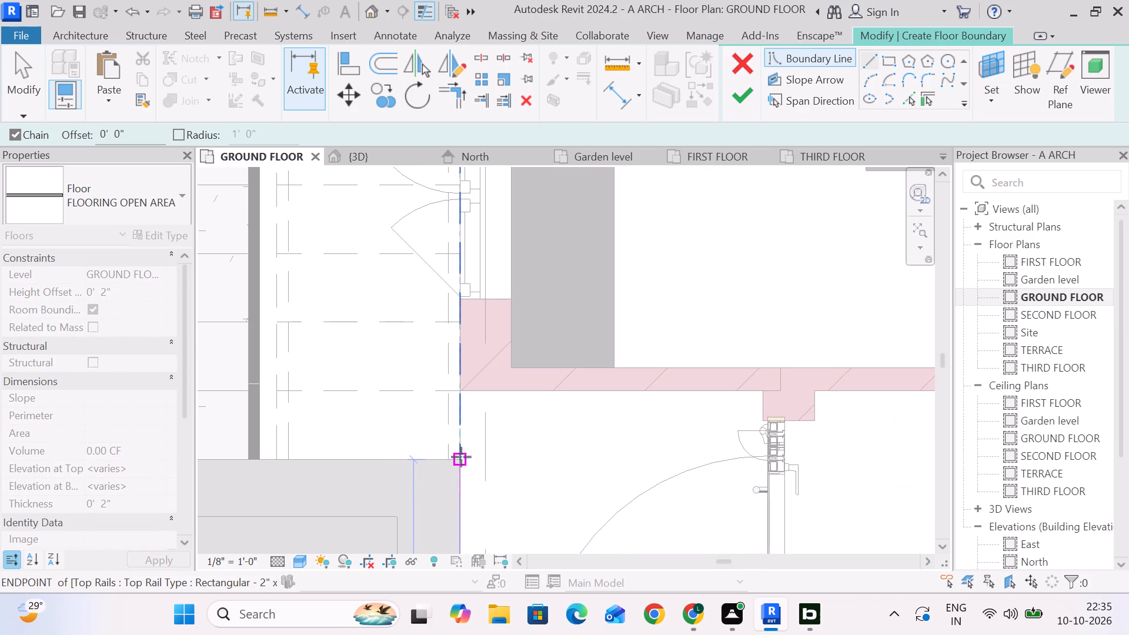
{"action": "left_click", "coordinate": [461, 457]}
{"action": "middle_click_drag", "start_coordinate": [383, 457], "coordinate": [807, 457]}
{"action": "left_click", "coordinate": [500, 457]}
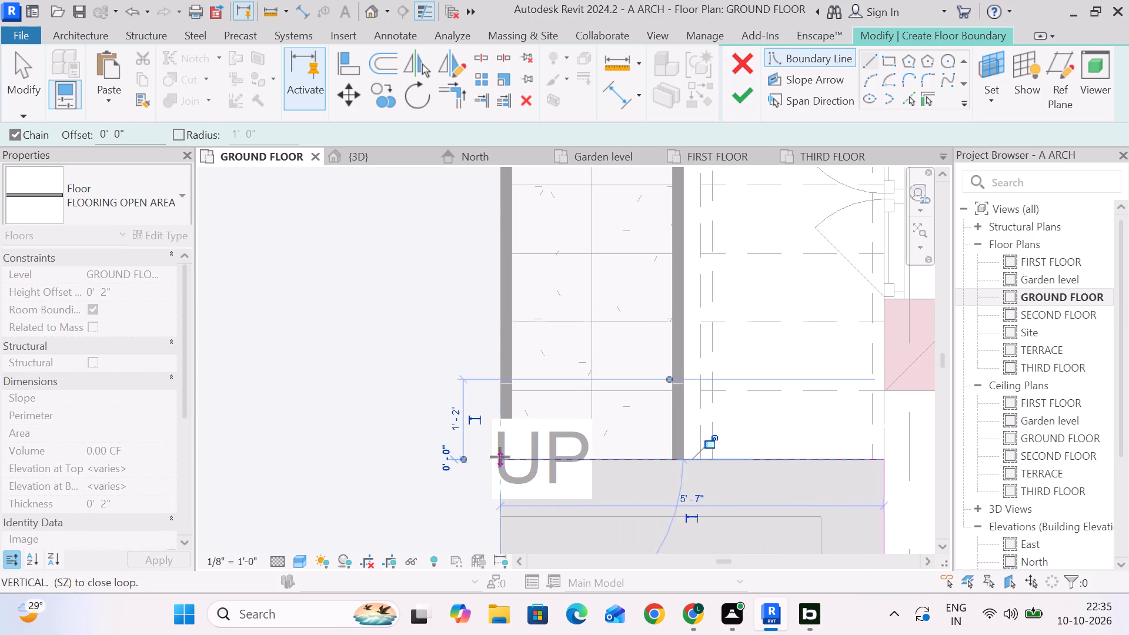
Continue the boundary up the stair's outer side, 5'-7" along the compound wall, and back down to the 9" wall's corner near the entrance.
{"action": "scroll", "coordinate": [503, 283], "scroll_direction": "down", "scroll_amount": 3}
{"action": "middle_click_drag", "start_coordinate": [503, 283], "coordinate": [498, 502]}
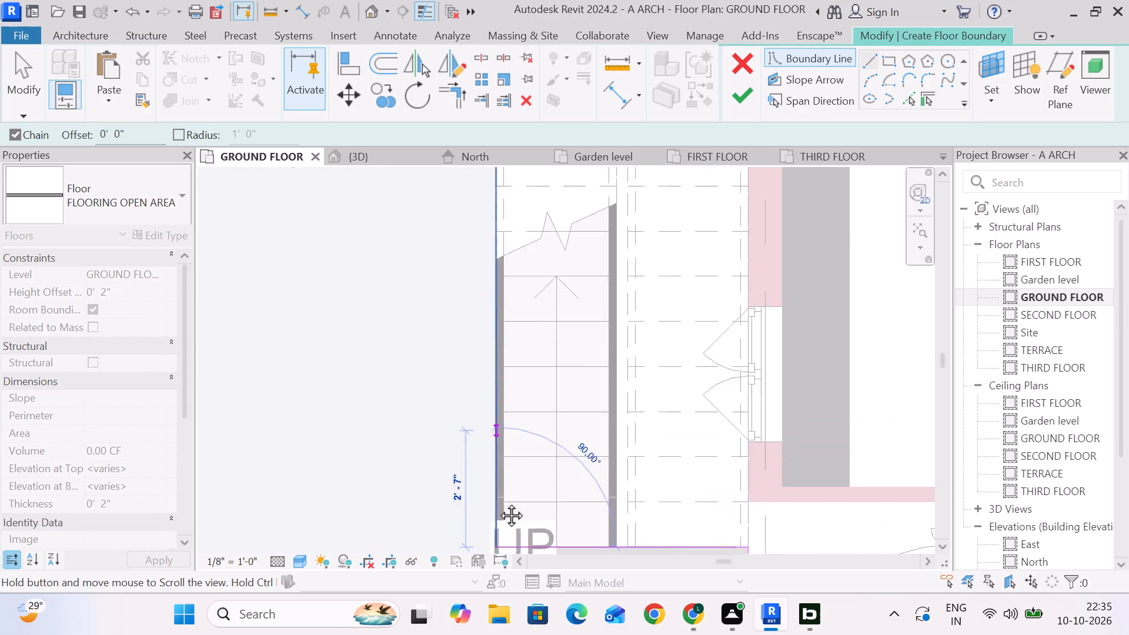
{"action": "middle_click_drag", "start_coordinate": [498, 502], "coordinate": [498, 549]}
{"action": "middle_click_drag", "start_coordinate": [485, 240], "coordinate": [486, 458]}
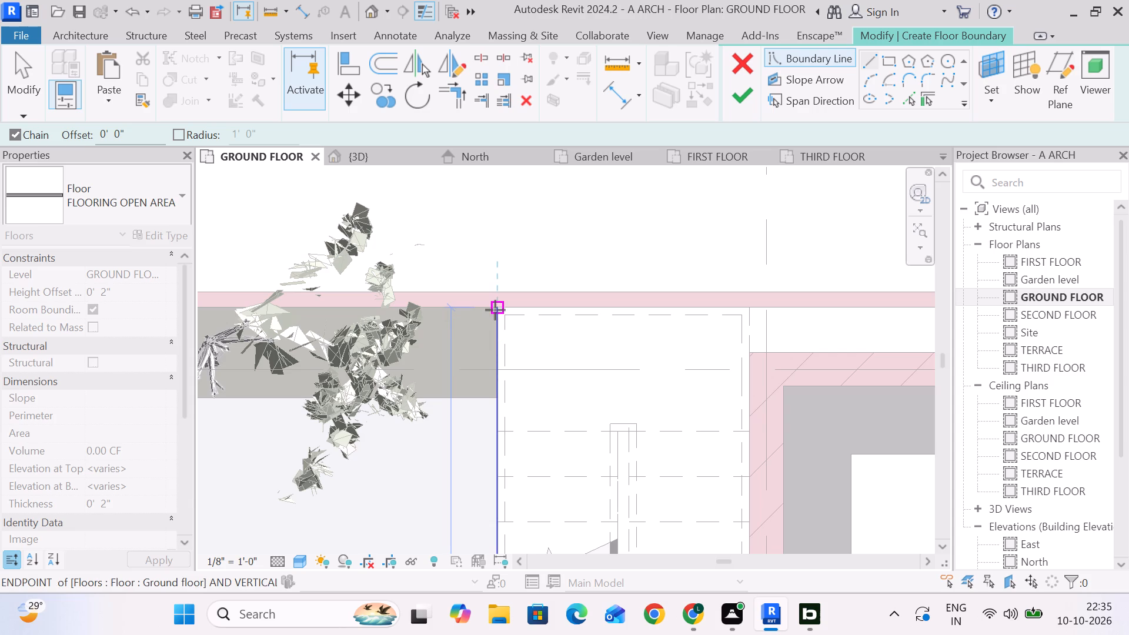
{"action": "left_click", "coordinate": [497, 308]}
{"action": "left_click", "coordinate": [750, 309]}
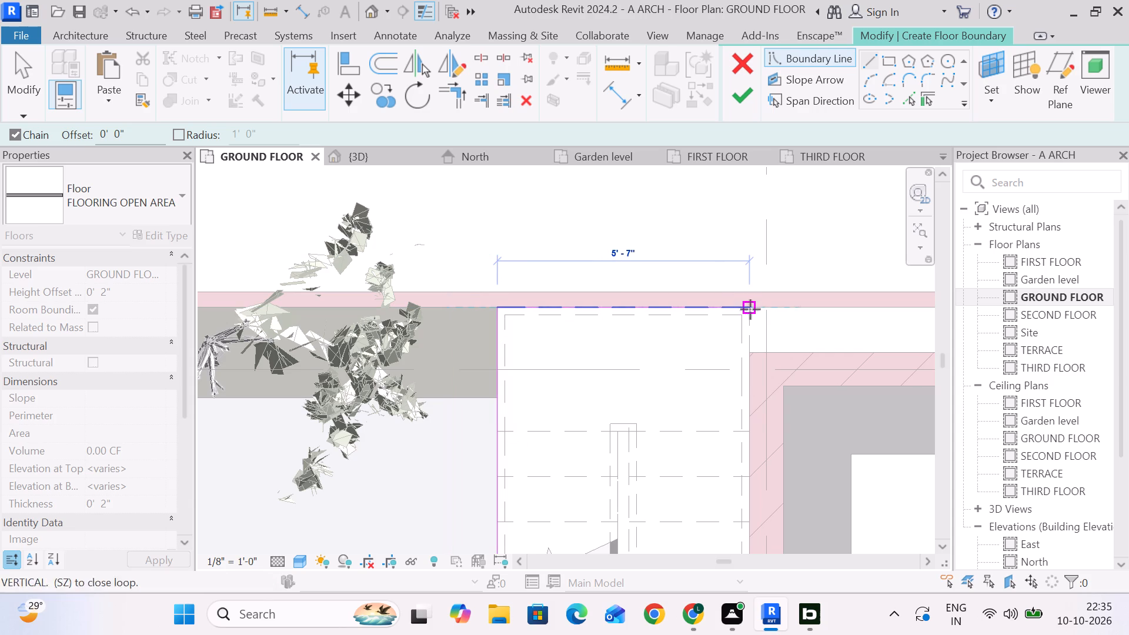
{"action": "scroll", "coordinate": [749, 380], "scroll_direction": "down", "scroll_amount": 3}
{"action": "middle_click_drag", "start_coordinate": [745, 382], "coordinate": [689, 317]}
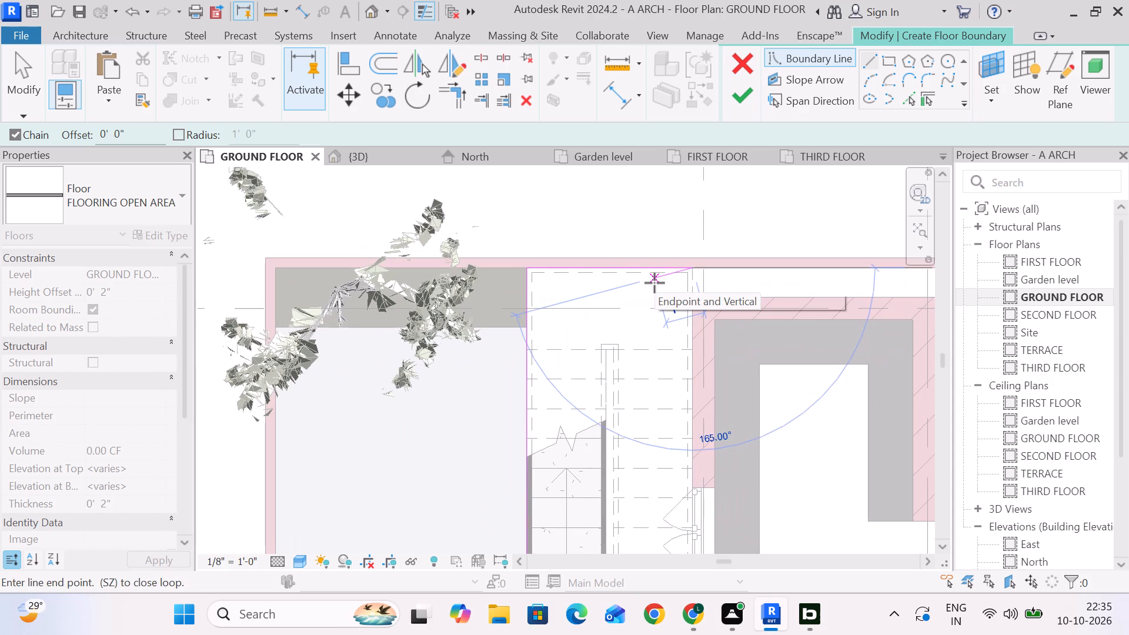
{"action": "scroll", "coordinate": [676, 295], "scroll_direction": "down", "scroll_amount": 5}
{"action": "scroll", "coordinate": [701, 376], "scroll_direction": "down", "scroll_amount": 3}
{"action": "middle_click_drag", "start_coordinate": [701, 380], "coordinate": [674, 303]}
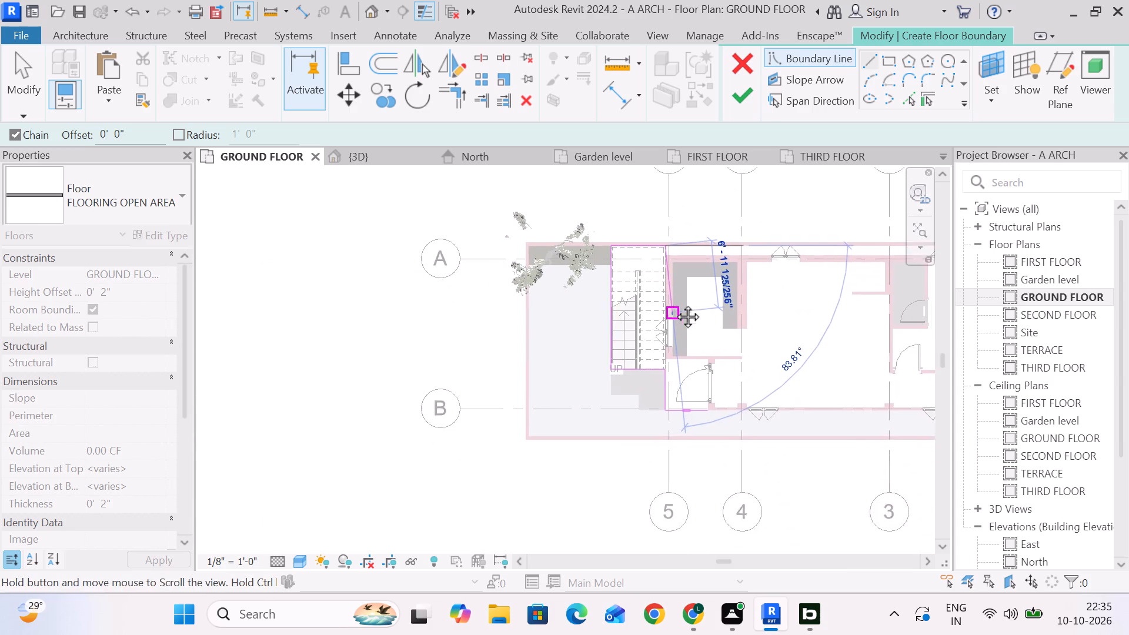
{"action": "middle_click_drag", "start_coordinate": [674, 303], "coordinate": [673, 302]}
{"action": "scroll", "coordinate": [661, 356], "scroll_direction": "up", "scroll_amount": 18}
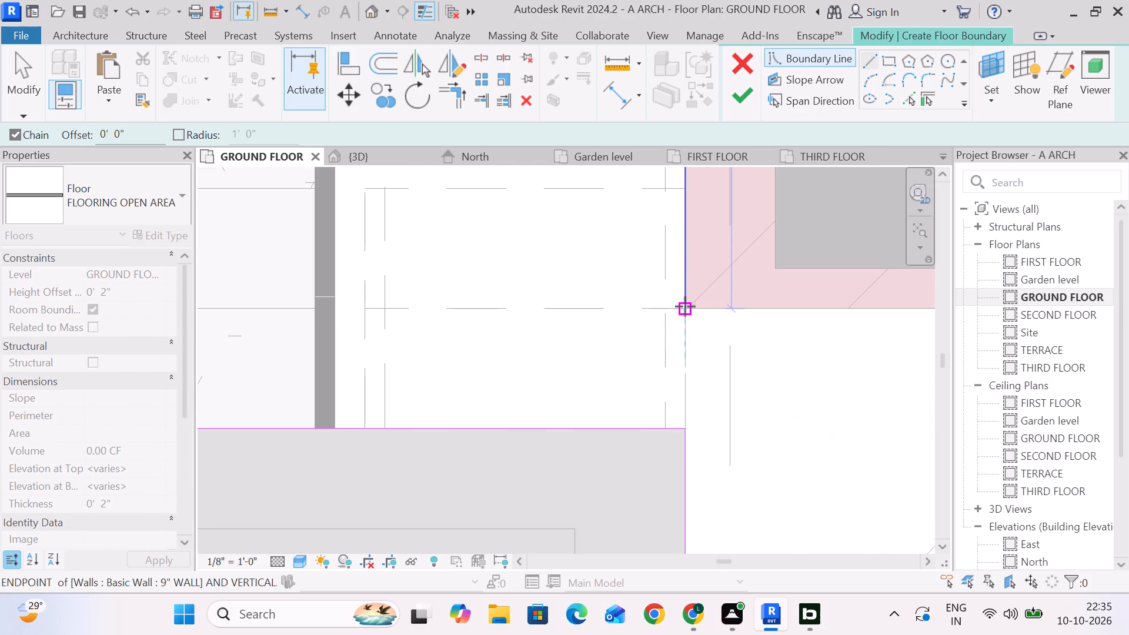
{"action": "left_click", "coordinate": [685, 306]}
Close the ground-floor boundary along the wall beside the entrance and down the door wall to the starting corner, and stop drawing lines.
{"action": "middle_click_drag", "start_coordinate": [795, 325], "coordinate": [506, 323]}
{"action": "middle_click_drag", "start_coordinate": [761, 325], "coordinate": [483, 298]}
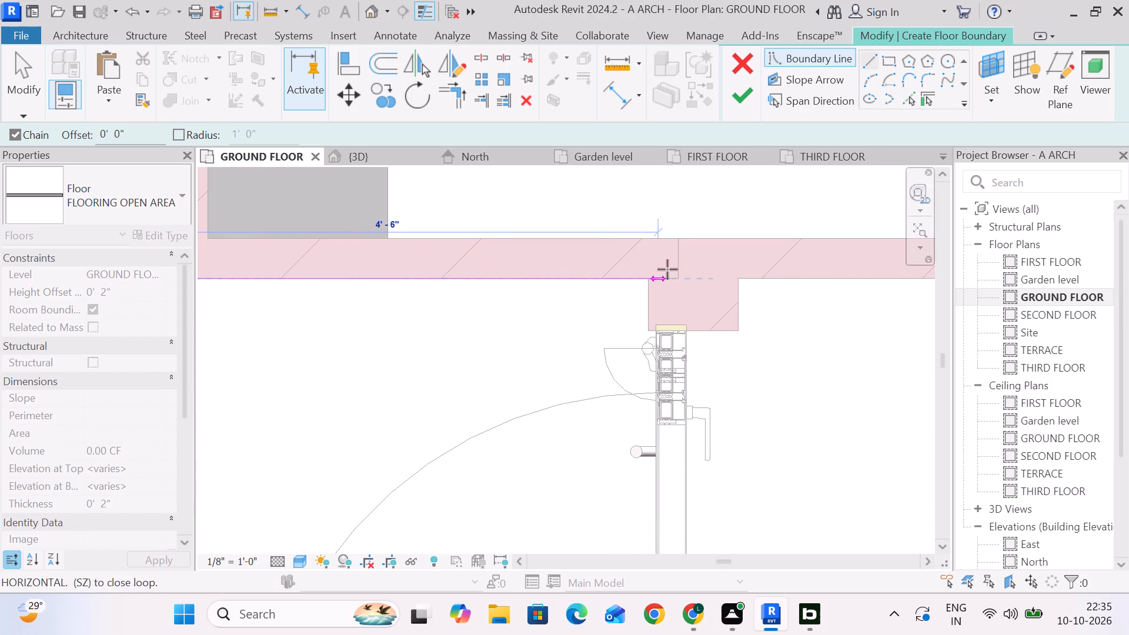
{"action": "left_click", "coordinate": [650, 279]}
{"action": "scroll", "coordinate": [634, 383], "scroll_direction": "down", "scroll_amount": 5}
{"action": "middle_click_drag", "start_coordinate": [632, 393], "coordinate": [624, 252]}
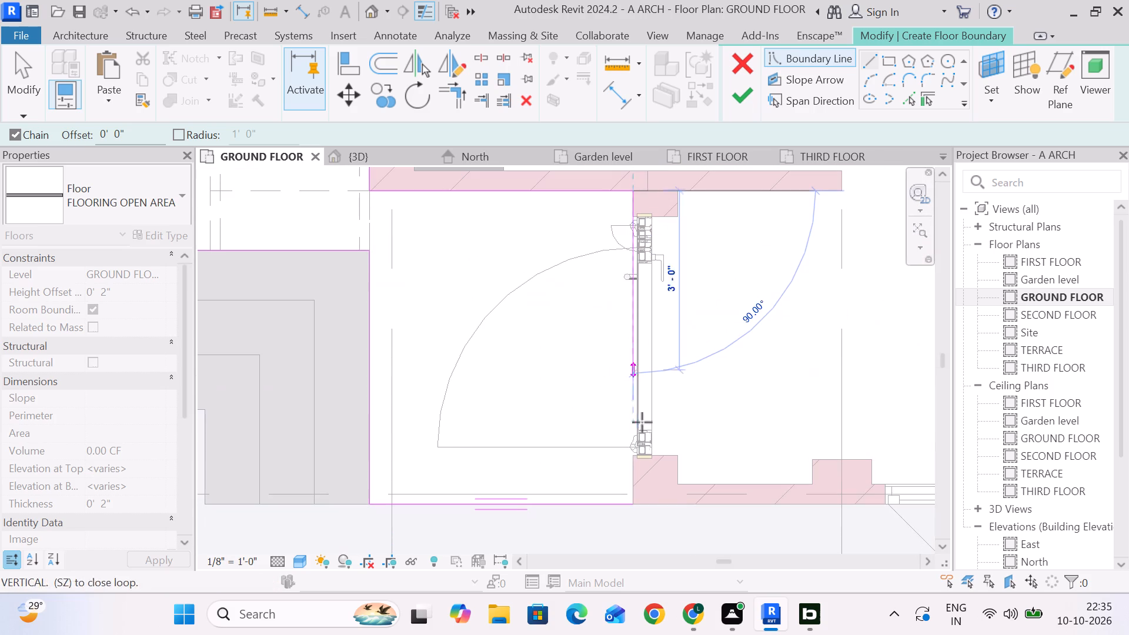
{"action": "left_click", "coordinate": [632, 505]}
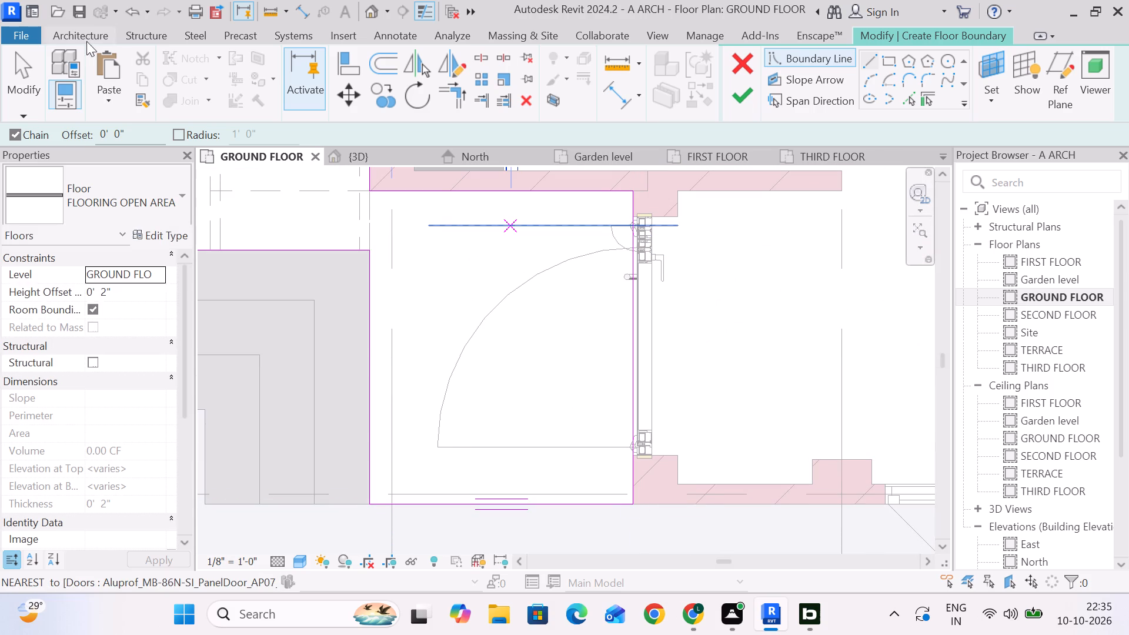
{"action": "left_click", "coordinate": [21, 88]}
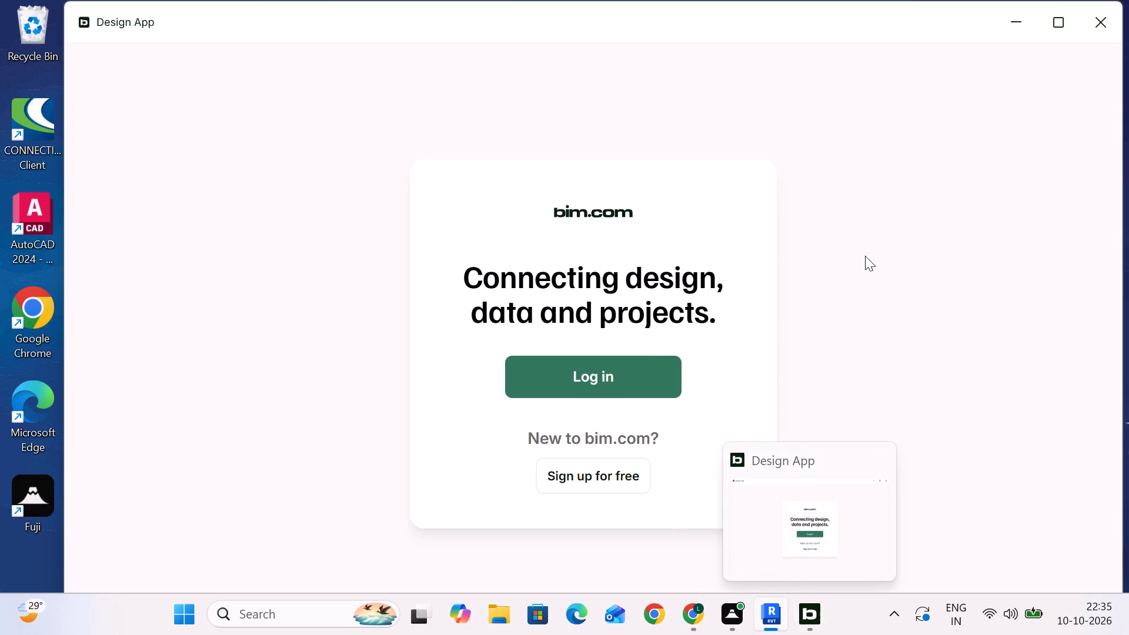
Finish the ground-floor FLOORING OPEN AREA floor from the closed boundary around the stair and entrance.
{"action": "scroll", "coordinate": [583, 350], "scroll_direction": "down", "scroll_amount": 8}
{"action": "middle_click_drag", "start_coordinate": [579, 355], "coordinate": [580, 407]}
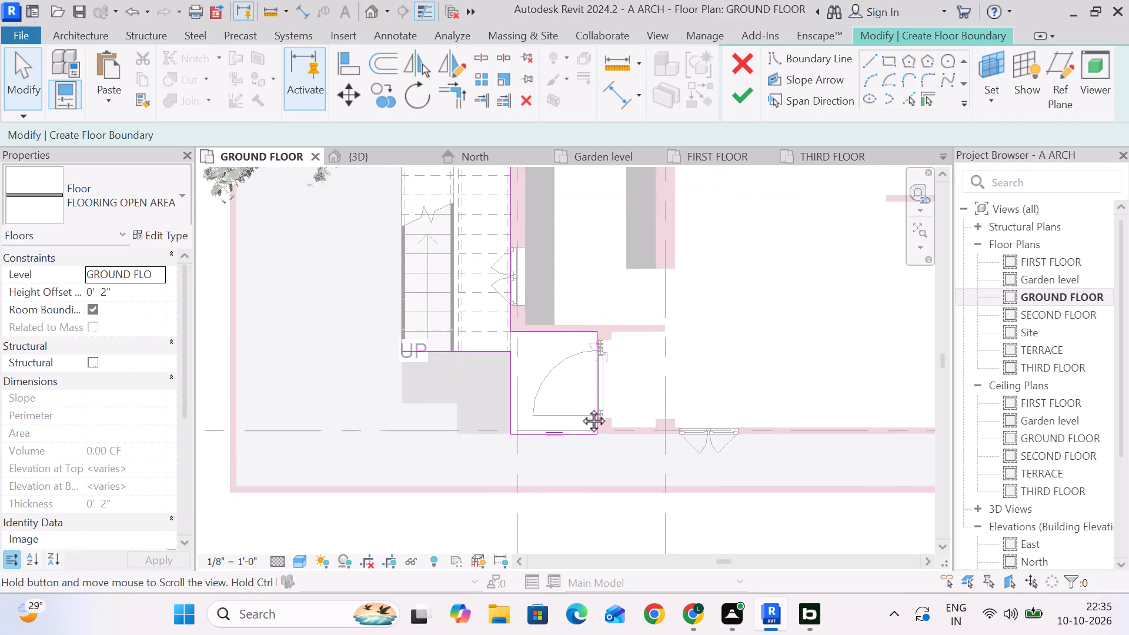
{"action": "middle_click_drag", "start_coordinate": [580, 407], "coordinate": [583, 413]}
{"action": "scroll", "coordinate": [589, 407], "scroll_direction": "down", "scroll_amount": 3}
{"action": "middle_click_drag", "start_coordinate": [646, 407], "coordinate": [652, 357]}
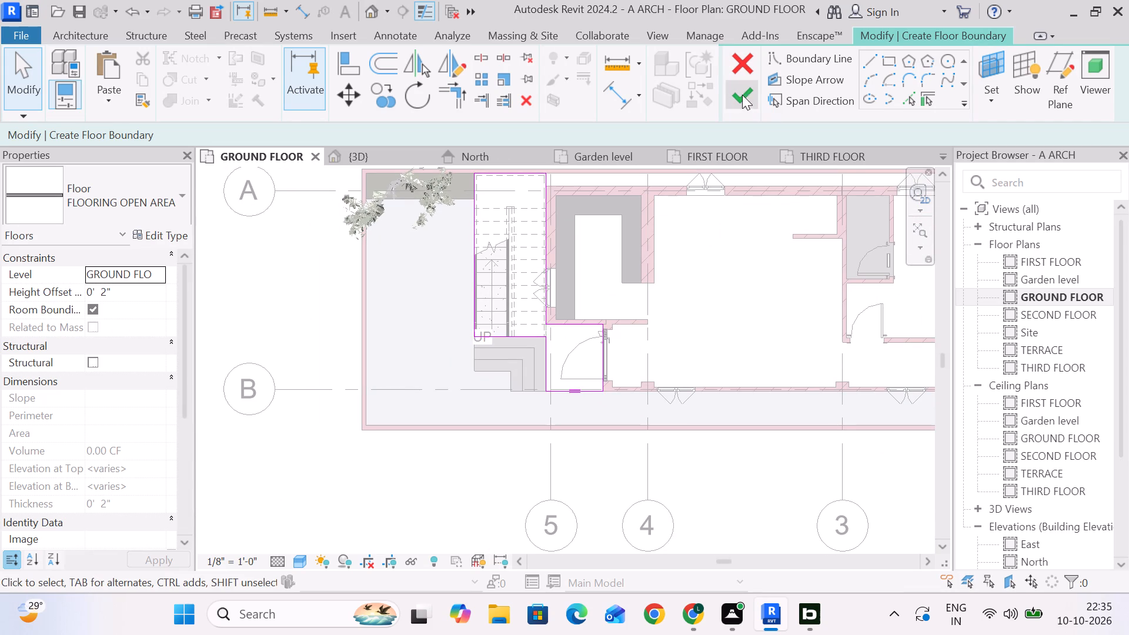
{"action": "left_click", "coordinate": [742, 95]}
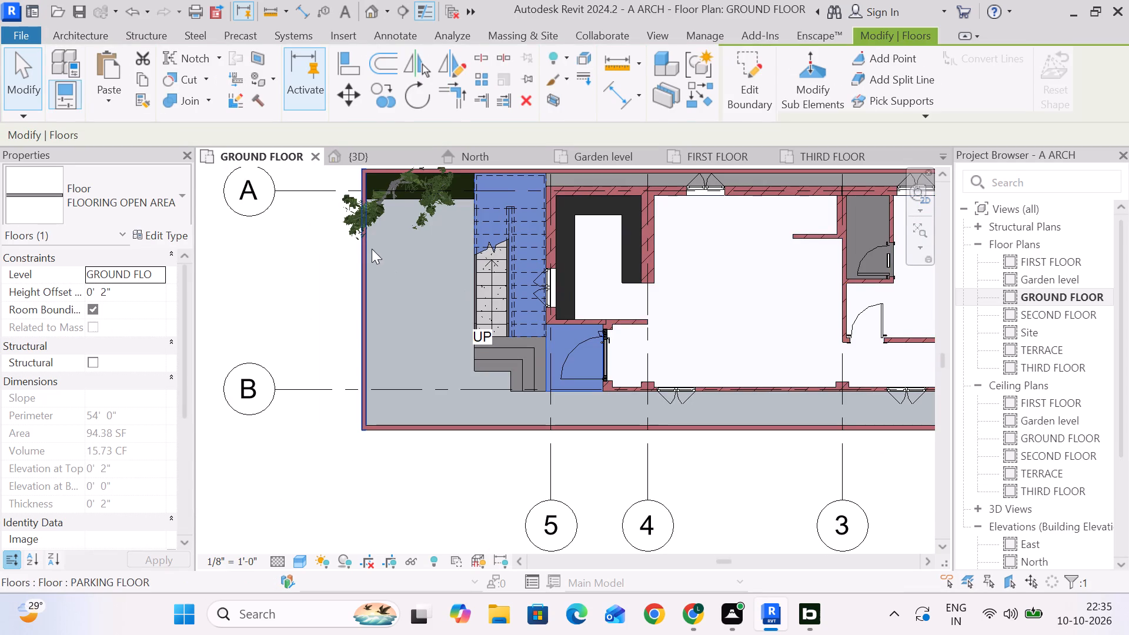
Examine the ground-floor entrance and stair flooring in the 3D view, and check the whole building up to its open top storey.
{"action": "left_click", "coordinate": [371, 155]}
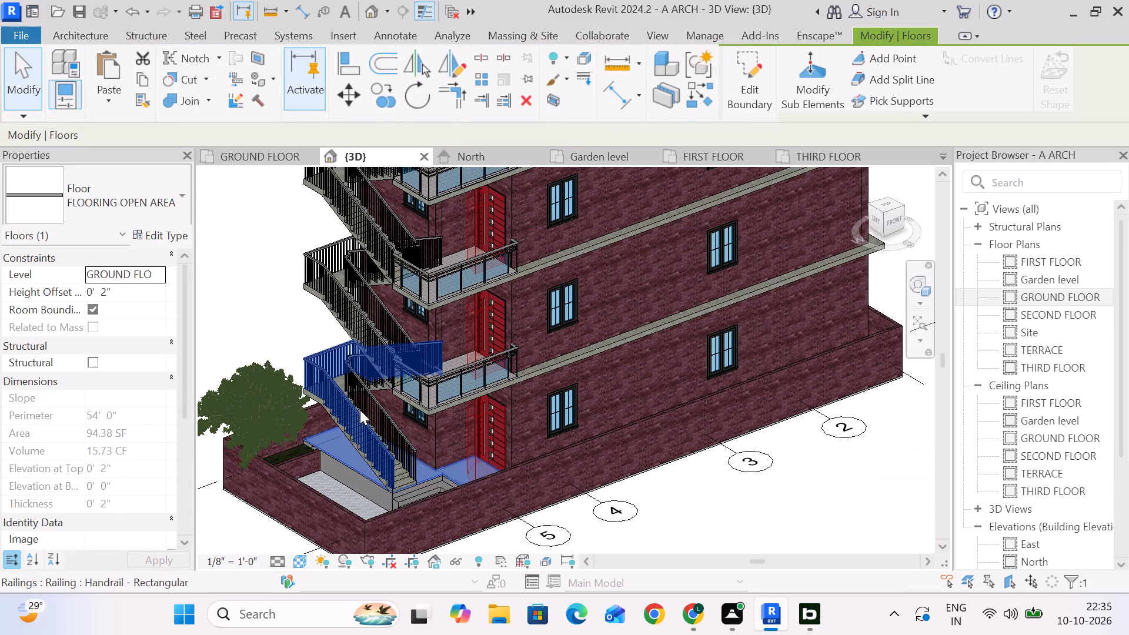
{"action": "middle_click_drag", "start_coordinate": [562, 469], "coordinate": [709, 375]}
{"action": "left_click", "coordinate": [270, 290]}
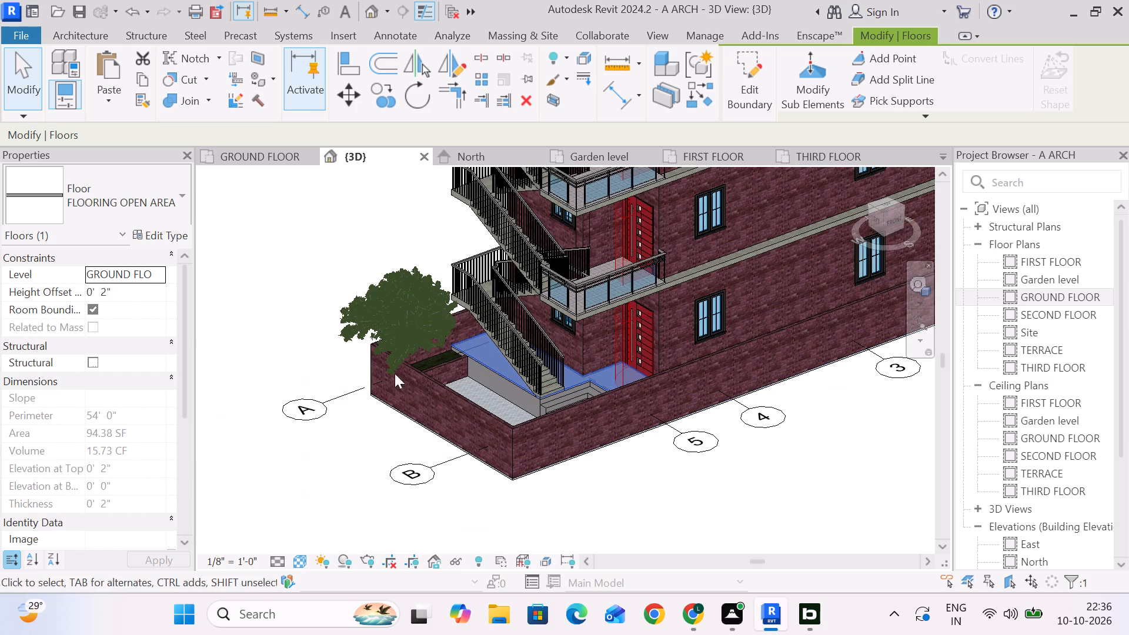
{"action": "scroll", "coordinate": [543, 422], "scroll_direction": "up", "scroll_amount": 10}
{"action": "scroll", "coordinate": [517, 351], "scroll_direction": "up", "scroll_amount": 1}
{"action": "scroll", "coordinate": [476, 452], "scroll_direction": "down", "scroll_amount": 11}
{"action": "middle_click_drag", "start_coordinate": [570, 342], "coordinate": [510, 453]}
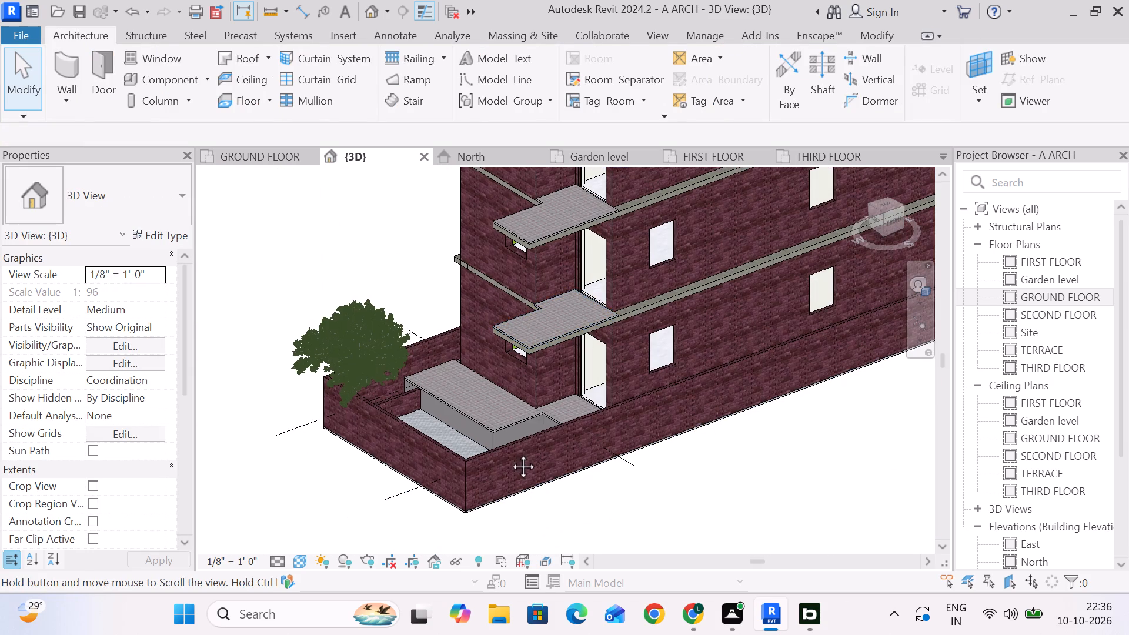
{"action": "scroll", "coordinate": [533, 403], "scroll_direction": "down", "scroll_amount": 4}
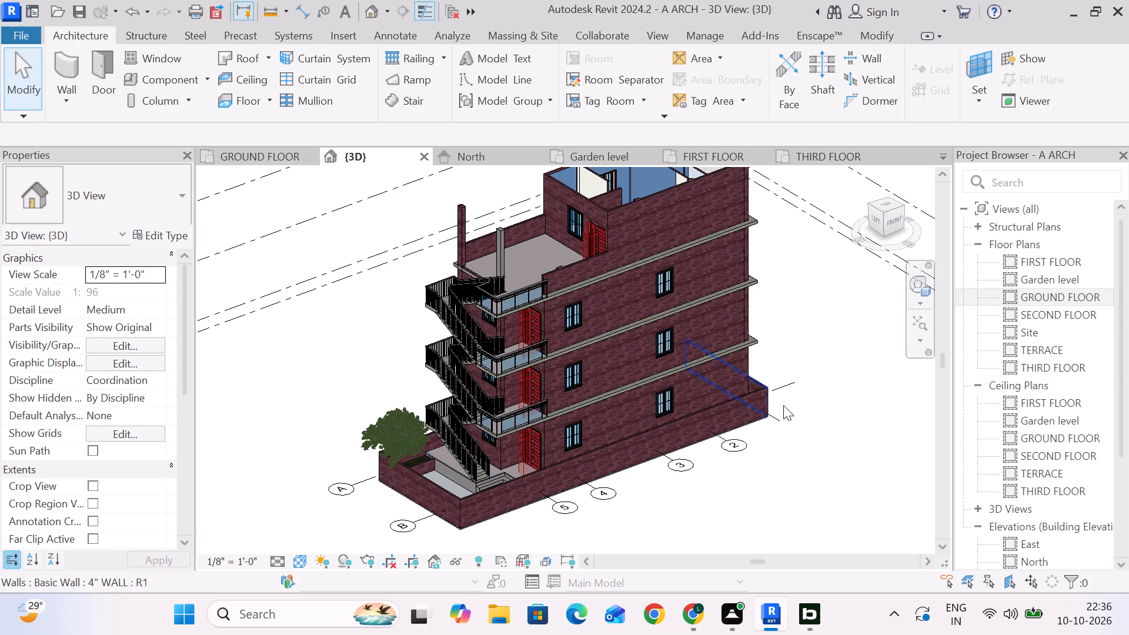
{"action": "middle_click_drag", "start_coordinate": [801, 399], "coordinate": [747, 433]}
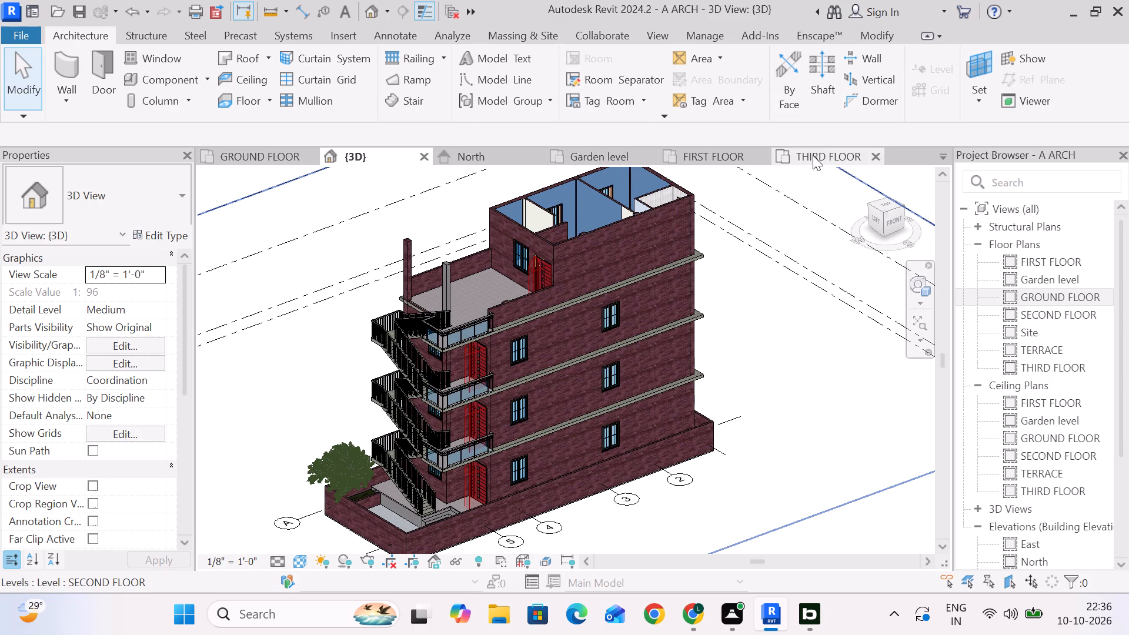
{"action": "scroll", "coordinate": [776, 244], "scroll_direction": "down", "scroll_amount": 2}
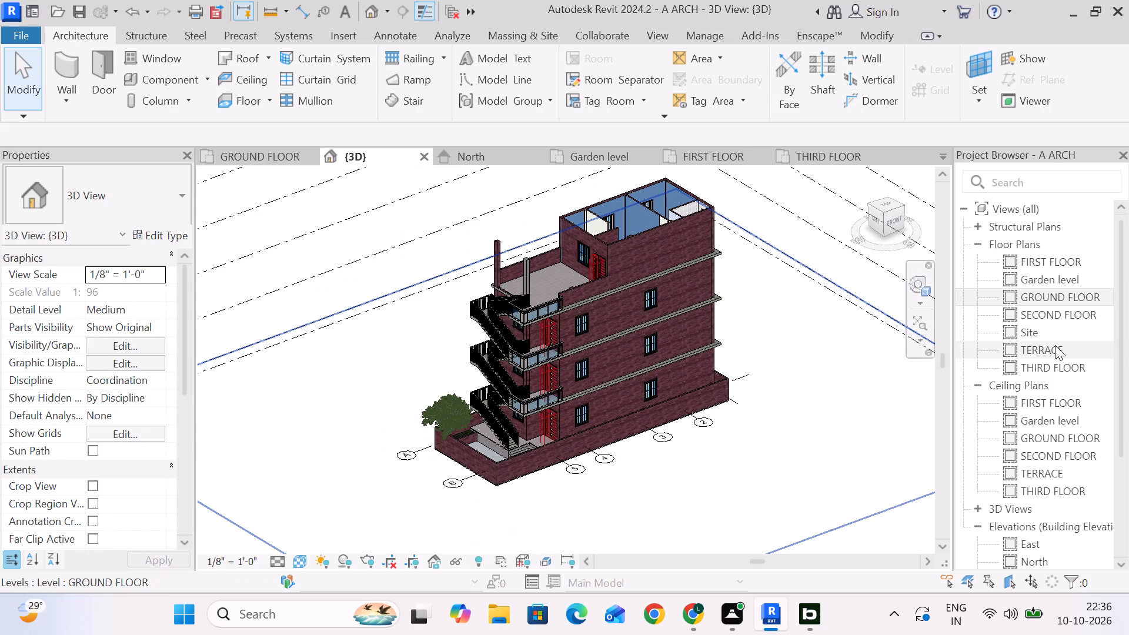
Look through the TERRACE plan and the THIRD FLOOR plan, examining the top-storey rooms and the surrounding slab edge.
{"action": "double_click", "coordinate": [1055, 345]}
{"action": "scroll", "coordinate": [771, 332], "scroll_direction": "down", "scroll_amount": 5}
{"action": "middle_click_drag", "start_coordinate": [758, 335], "coordinate": [570, 315]}
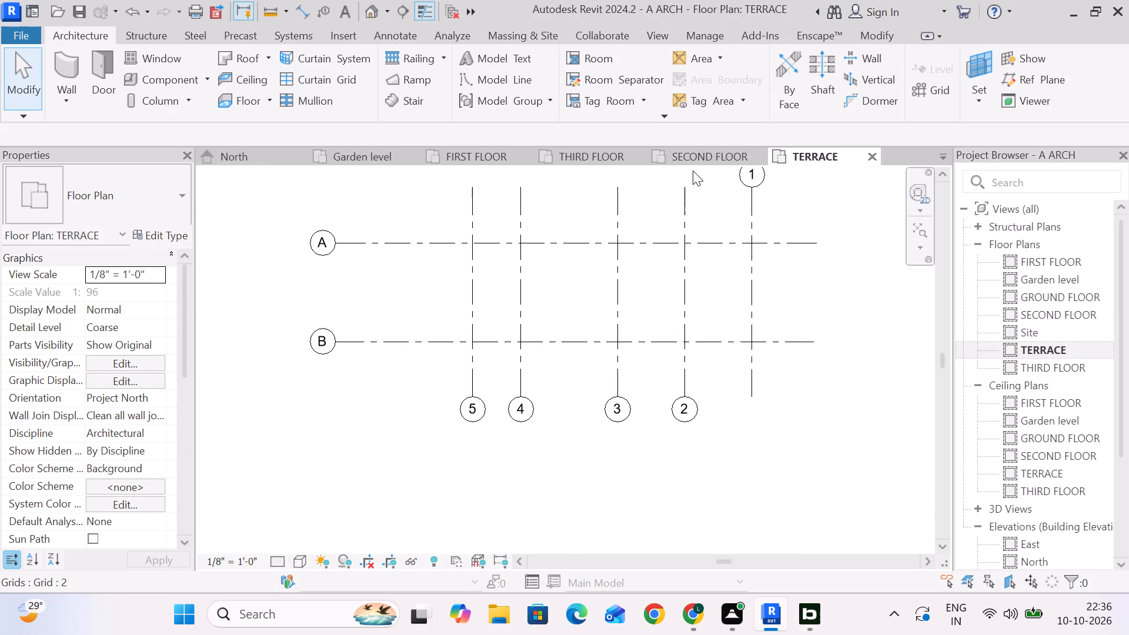
{"action": "left_click", "coordinate": [564, 162]}
{"action": "middle_click_drag", "start_coordinate": [779, 283], "coordinate": [679, 279]}
{"action": "scroll", "coordinate": [637, 279], "scroll_direction": "up", "scroll_amount": 3}
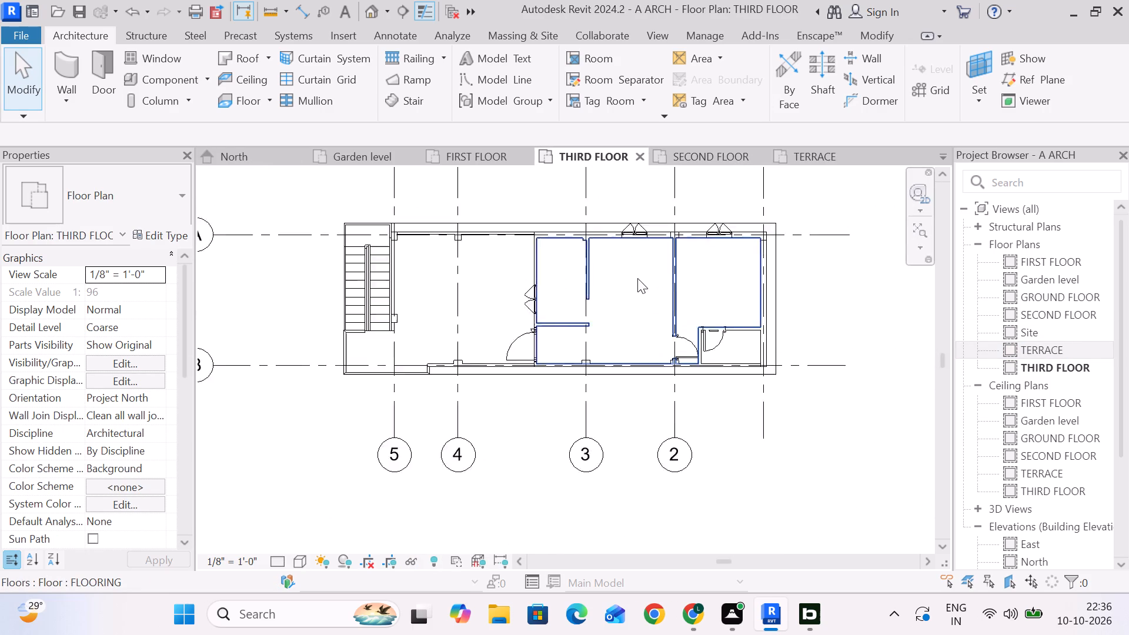
{"action": "scroll", "coordinate": [637, 278], "scroll_direction": "up", "scroll_amount": 2}
{"action": "scroll", "coordinate": [695, 322], "scroll_direction": "up", "scroll_amount": 4}
{"action": "scroll", "coordinate": [756, 330], "scroll_direction": "down", "scroll_amount": 3}
{"action": "middle_click_drag", "start_coordinate": [753, 330], "coordinate": [721, 321]}
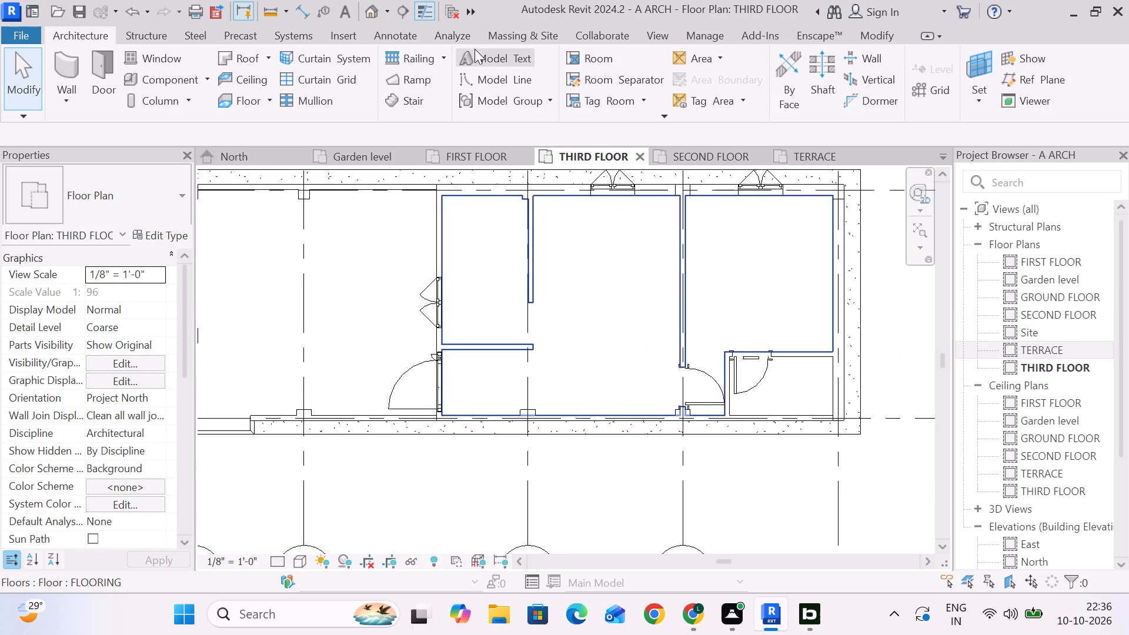
Sketch a rectangular 6" SLAB architectural floor about 17'-11" deep over the third-floor rooms, from the outer slab corner to about 1'-8" beyond the door wall.
{"action": "left_click", "coordinate": [274, 102]}
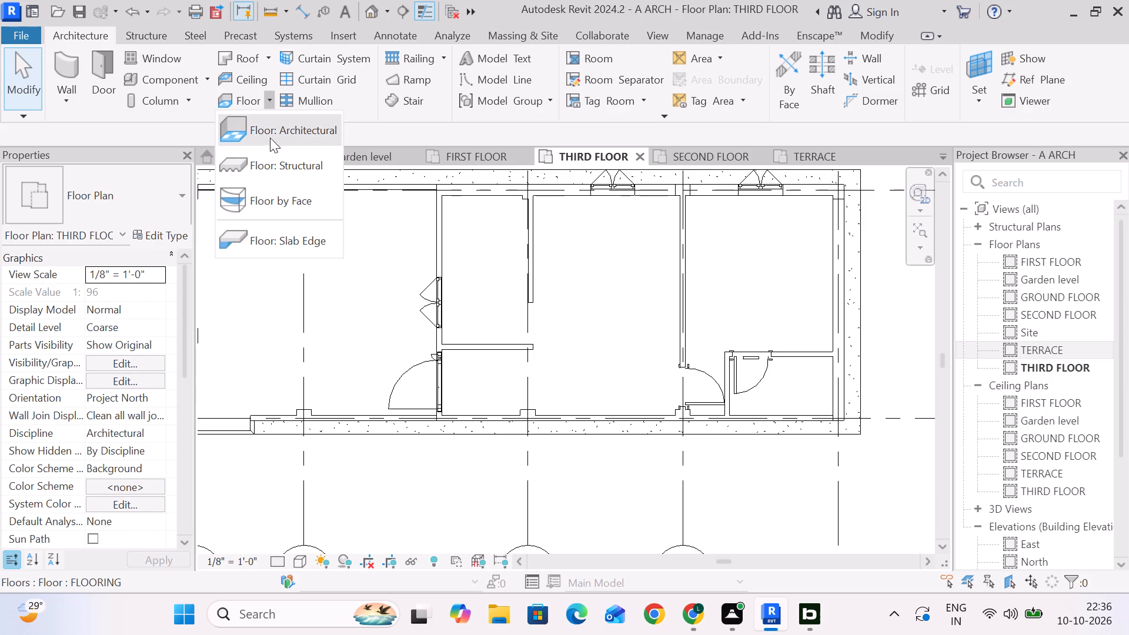
{"action": "left_click", "coordinate": [270, 137]}
{"action": "left_click", "coordinate": [152, 211]}
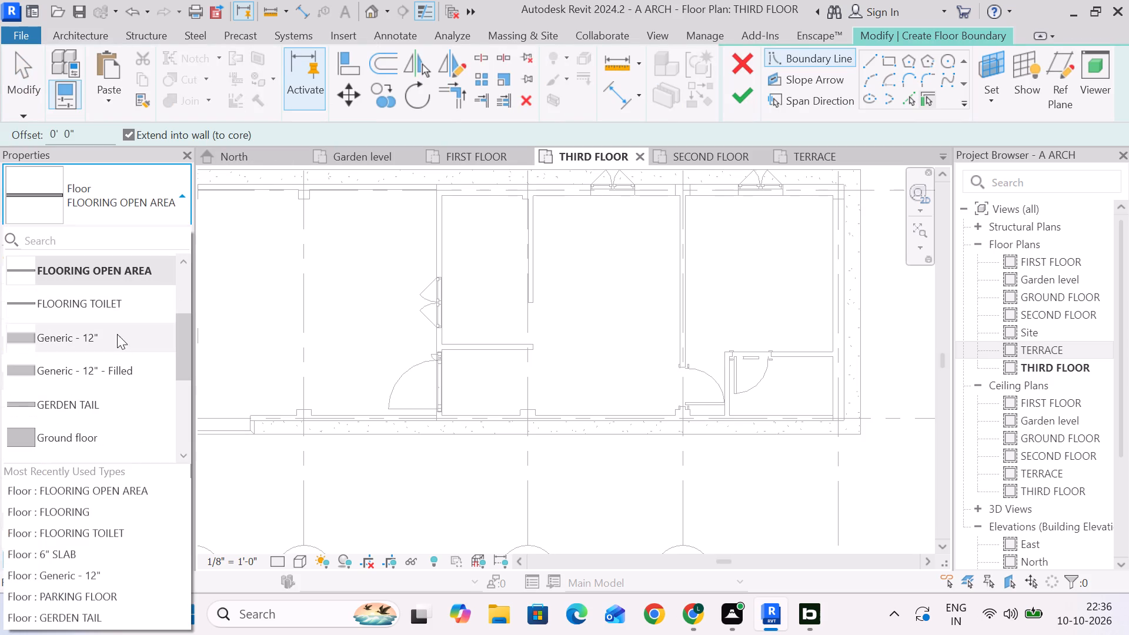
{"action": "scroll", "coordinate": [119, 372], "scroll_direction": "up", "scroll_amount": 3}
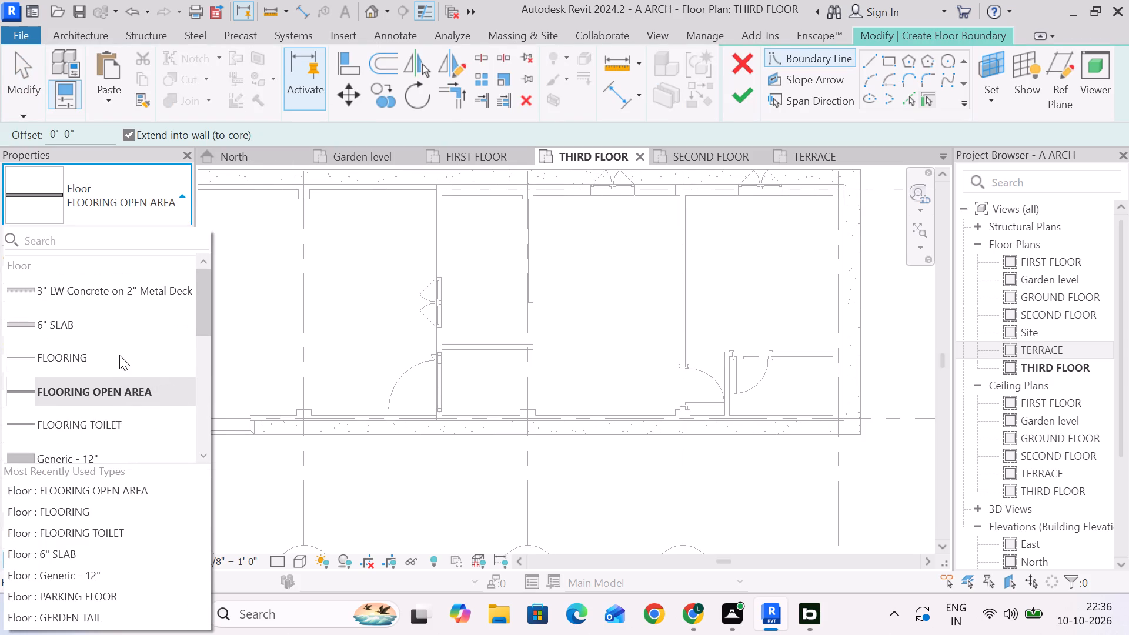
{"action": "scroll", "coordinate": [126, 333], "scroll_direction": "up", "scroll_amount": 3}
{"action": "left_click", "coordinate": [126, 333]}
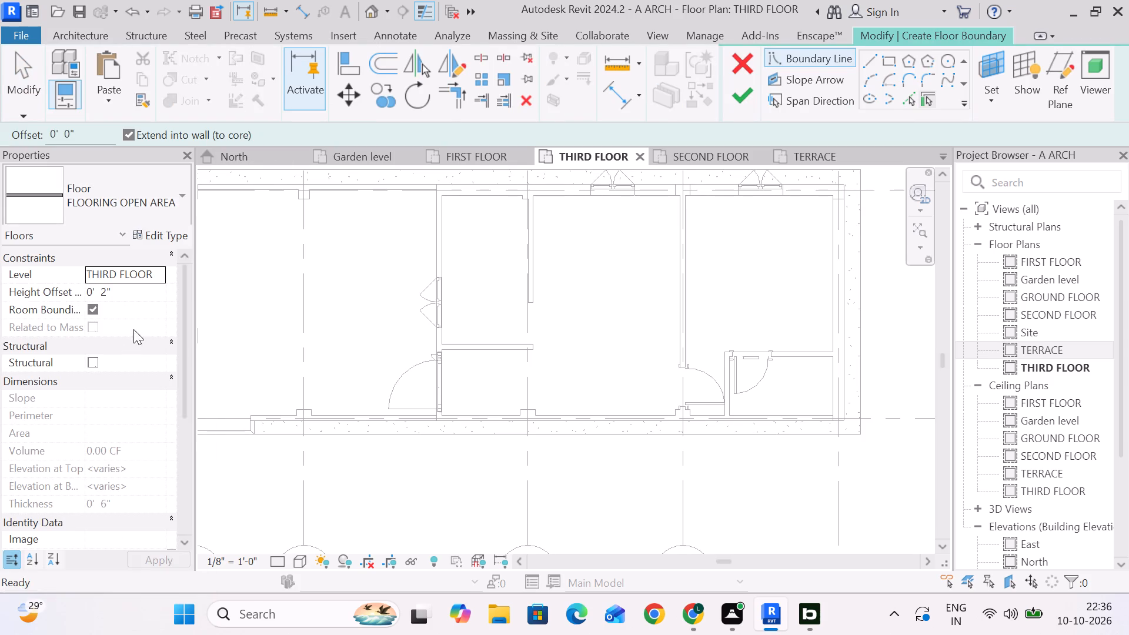
{"action": "left_click", "coordinate": [890, 63]}
{"action": "middle_click_drag", "start_coordinate": [860, 194], "coordinate": [851, 252]}
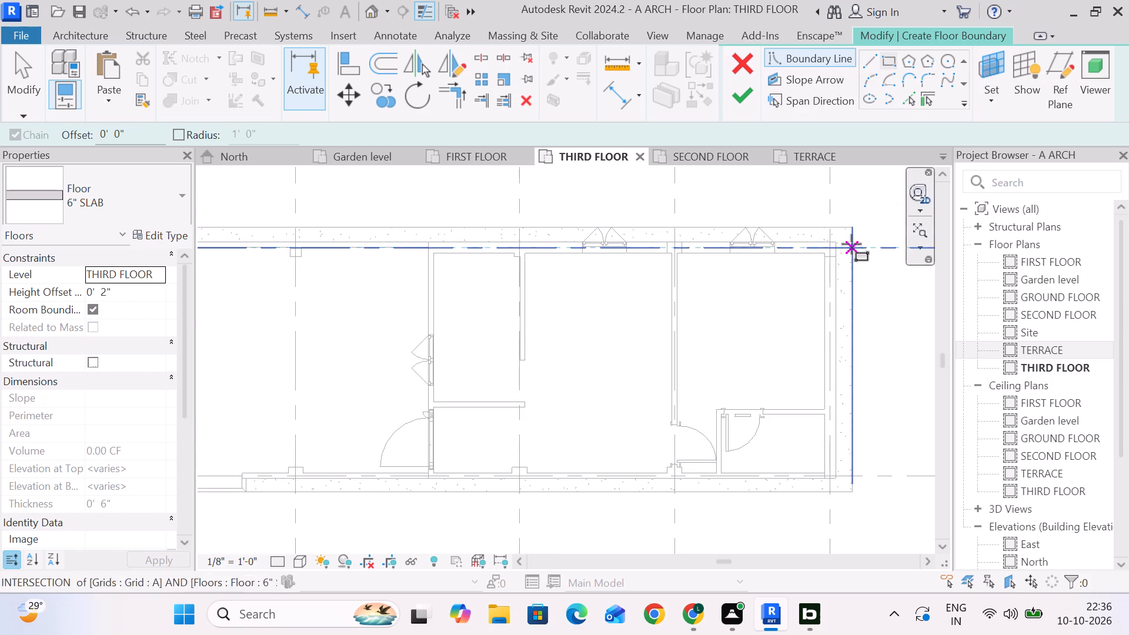
{"action": "left_click", "coordinate": [851, 229]}
{"action": "scroll", "coordinate": [562, 334], "scroll_direction": "down", "scroll_amount": 3}
{"action": "middle_click_drag", "start_coordinate": [556, 341], "coordinate": [647, 280]}
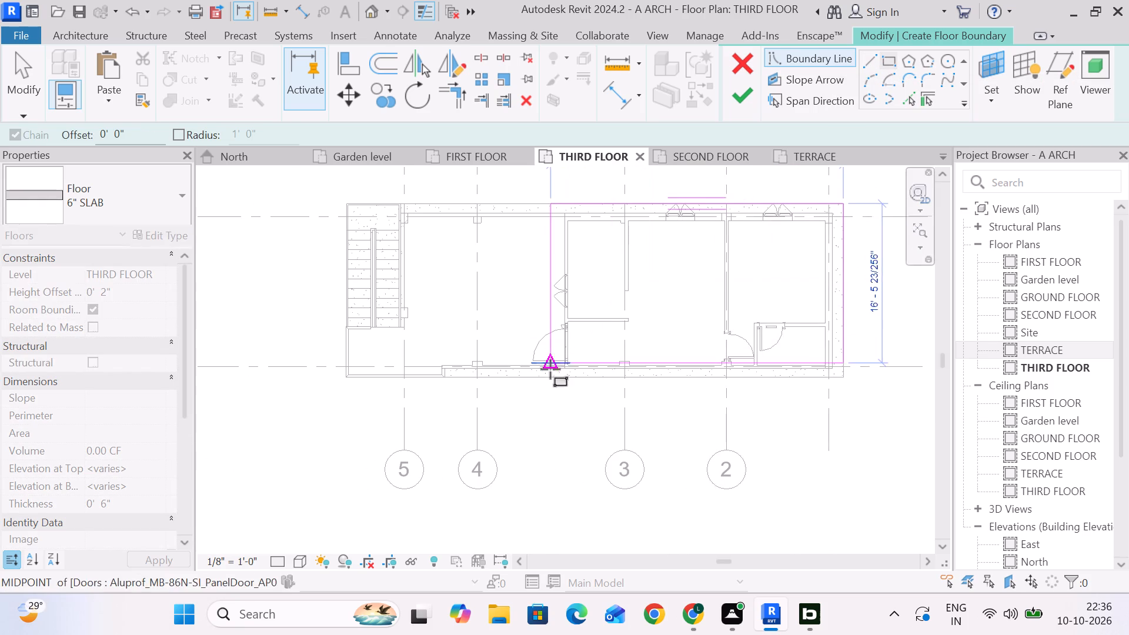
{"action": "scroll", "coordinate": [550, 380], "scroll_direction": "up", "scroll_amount": 3}
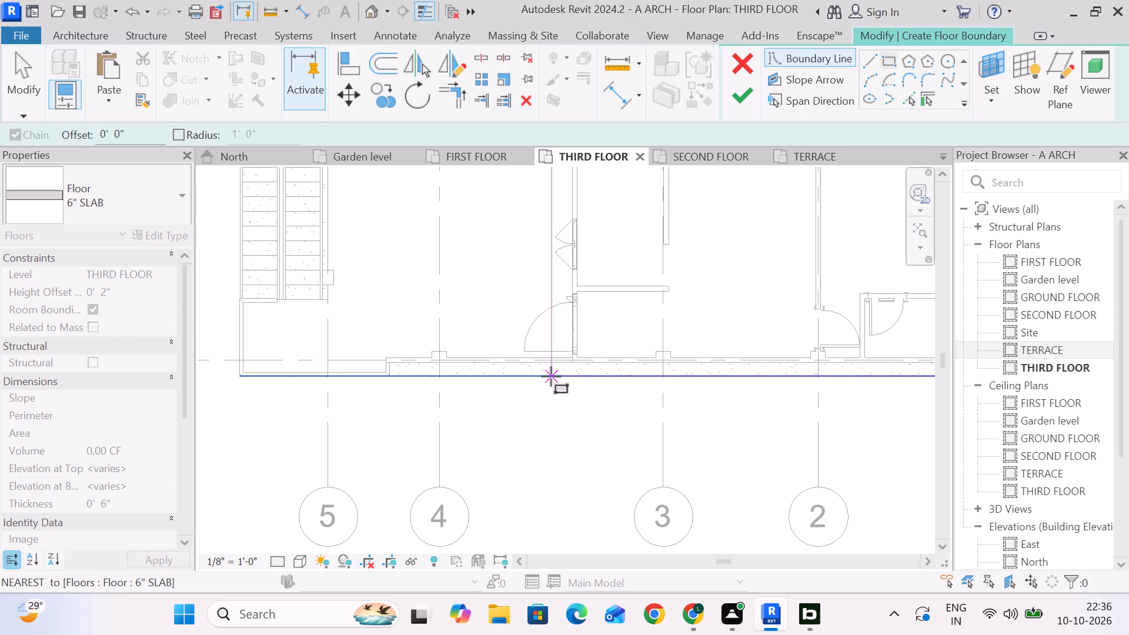
{"action": "left_click", "coordinate": [550, 376]}
{"action": "left_click", "coordinate": [13, 71]}
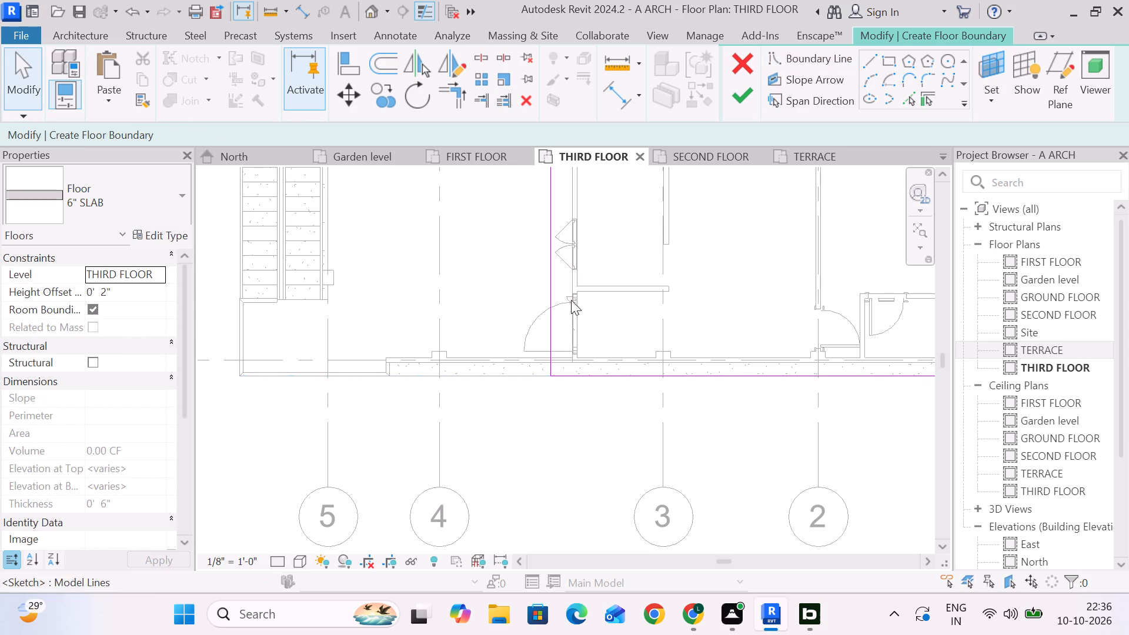
Set the slab boundary's edge line outside the third-floor door wall to 1'-6" from that wall.
{"action": "left_click", "coordinate": [557, 282]}
{"action": "scroll", "coordinate": [576, 317], "scroll_direction": "down", "scroll_amount": 4}
{"action": "middle_click_drag", "start_coordinate": [576, 317], "coordinate": [557, 506]}
{"action": "scroll", "coordinate": [557, 473], "scroll_direction": "up", "scroll_amount": 6}
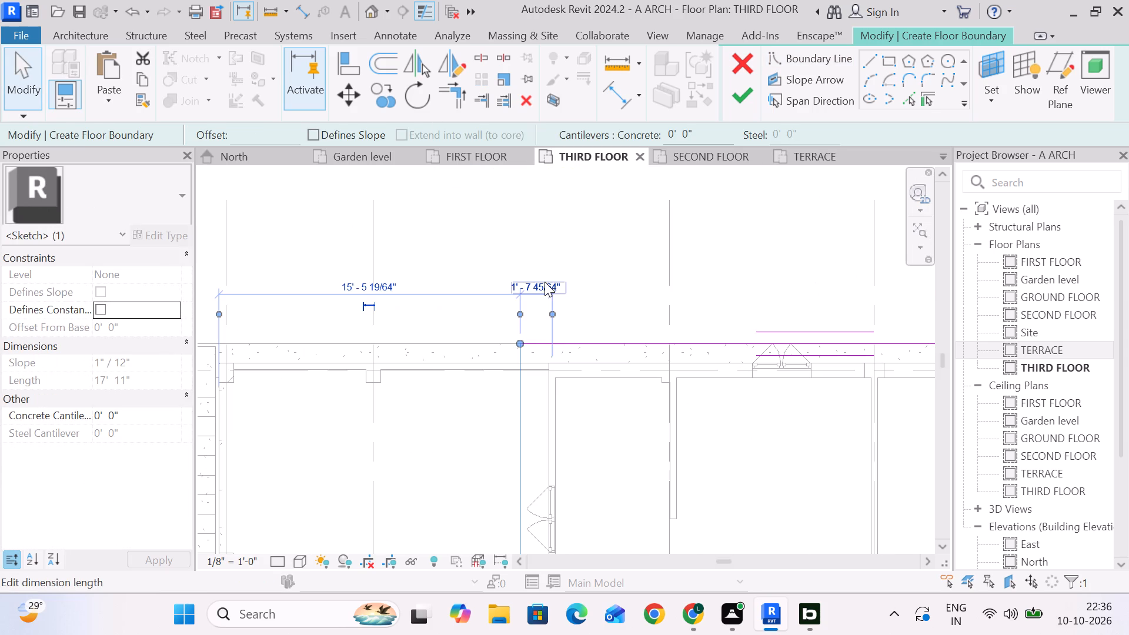
{"action": "left_click", "coordinate": [544, 283]}
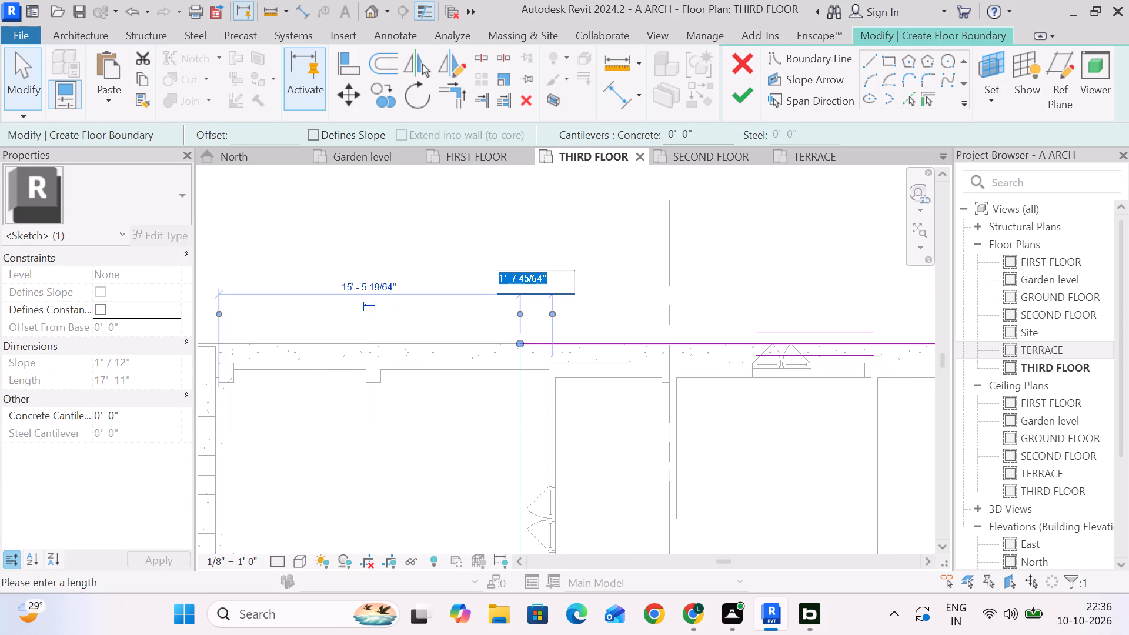
{"action": "key", "text": "1"}
{"action": "key", "text": "apostrophe"}
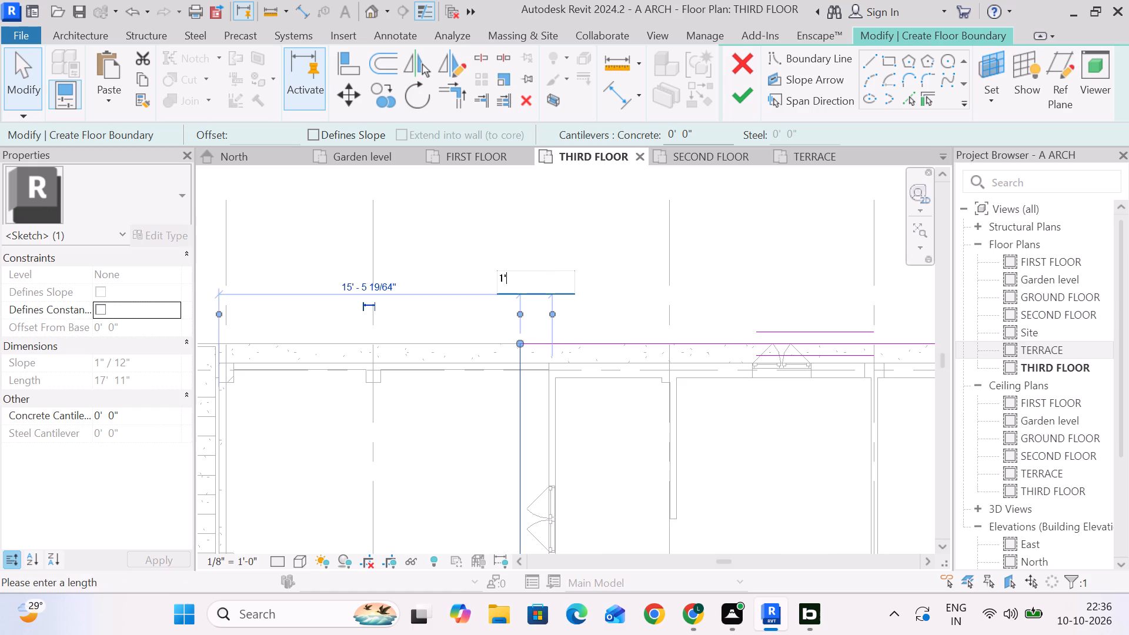
{"action": "type", "text": "6\""}
{"action": "key", "text": "Return"}
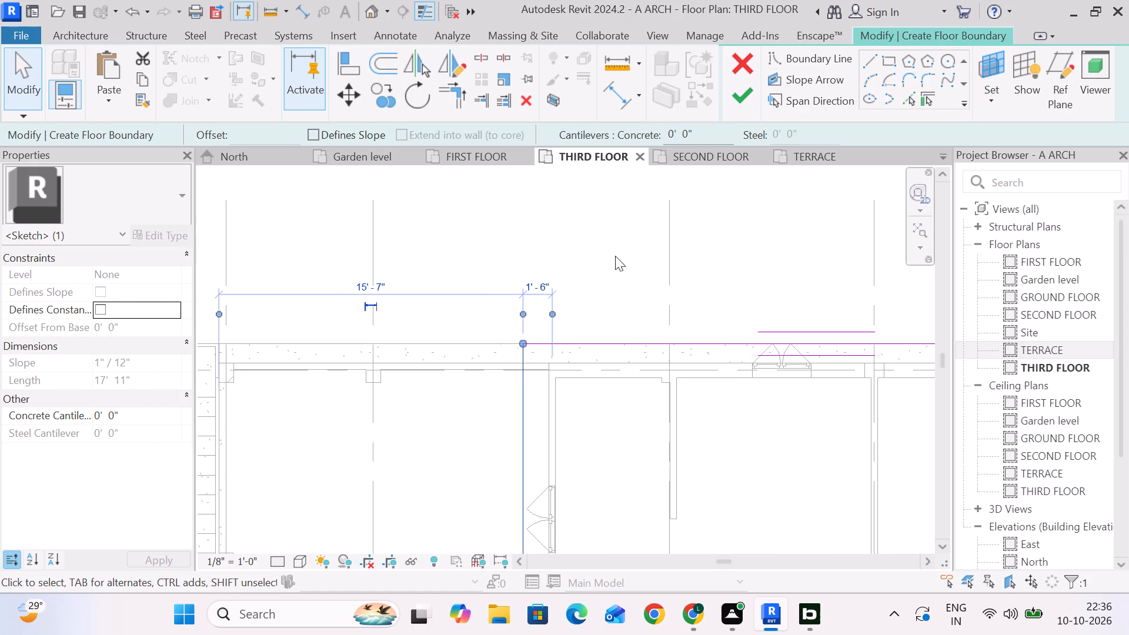
{"action": "left_click", "coordinate": [615, 256]}
Finish the 6" SLAB floor sketch and dismiss the option of attaching walls to its bottom.
{"action": "scroll", "coordinate": [618, 256], "scroll_direction": "down", "scroll_amount": 5}
{"action": "middle_click_drag", "start_coordinate": [620, 263], "coordinate": [504, 193]}
{"action": "middle_click_drag", "start_coordinate": [542, 327], "coordinate": [530, 312]}
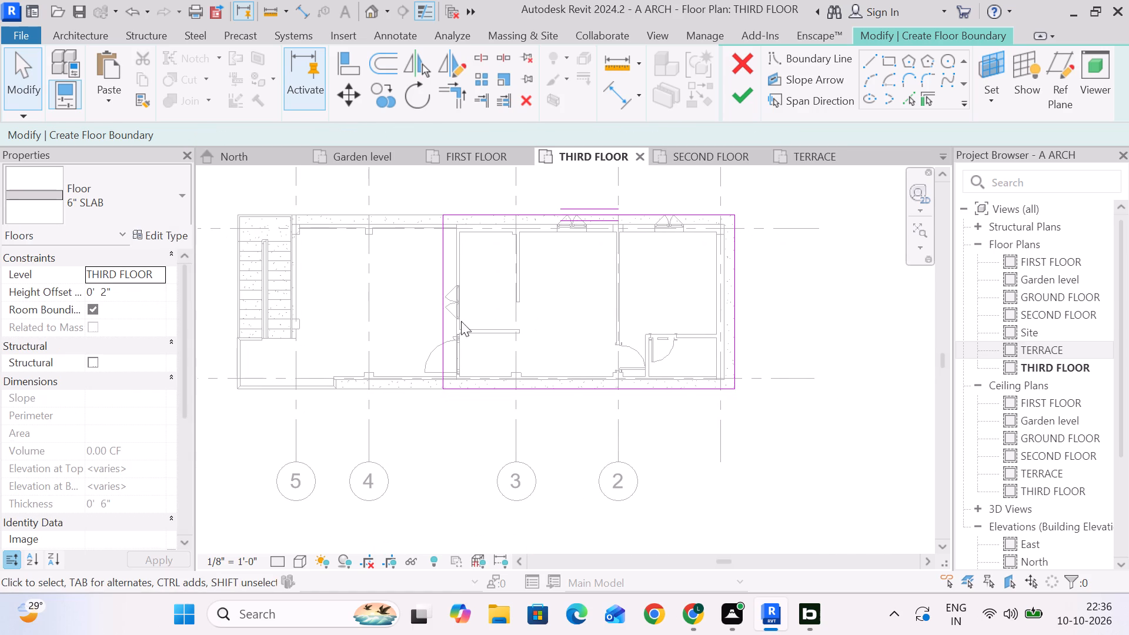
{"action": "middle_click_drag", "start_coordinate": [482, 321], "coordinate": [469, 307]}
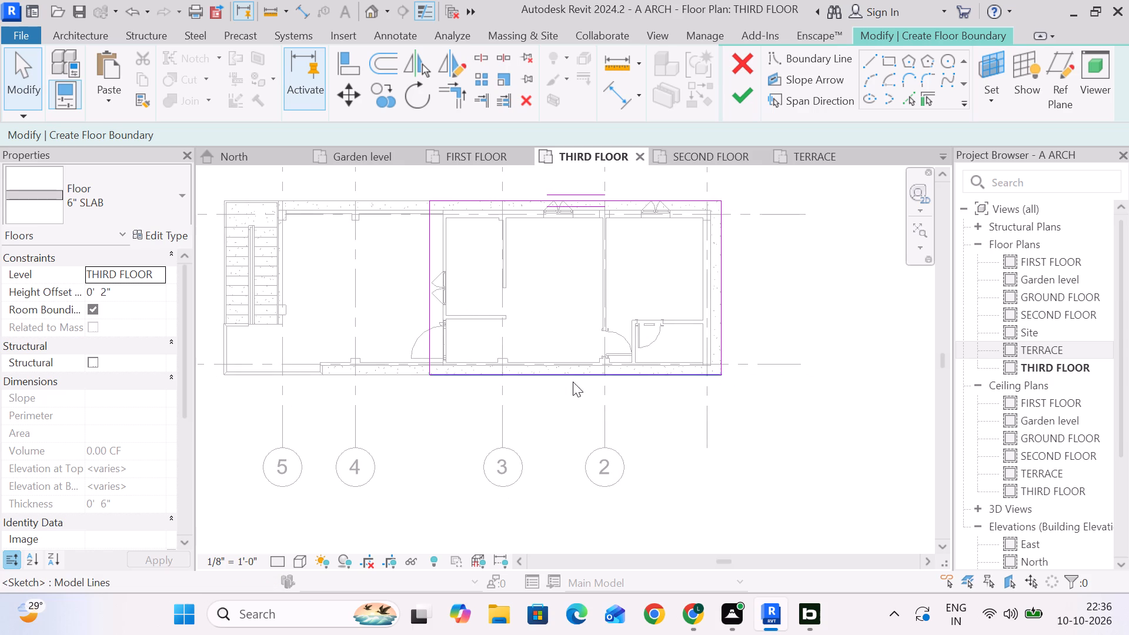
{"action": "left_click", "coordinate": [737, 97]}
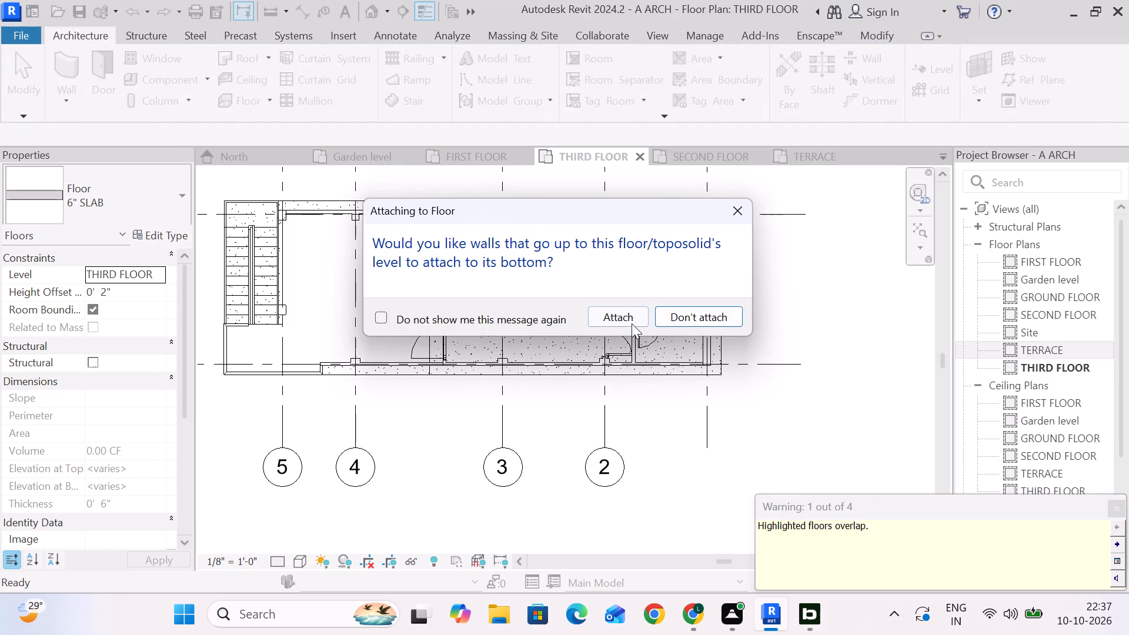
{"action": "left_click", "coordinate": [731, 212]}
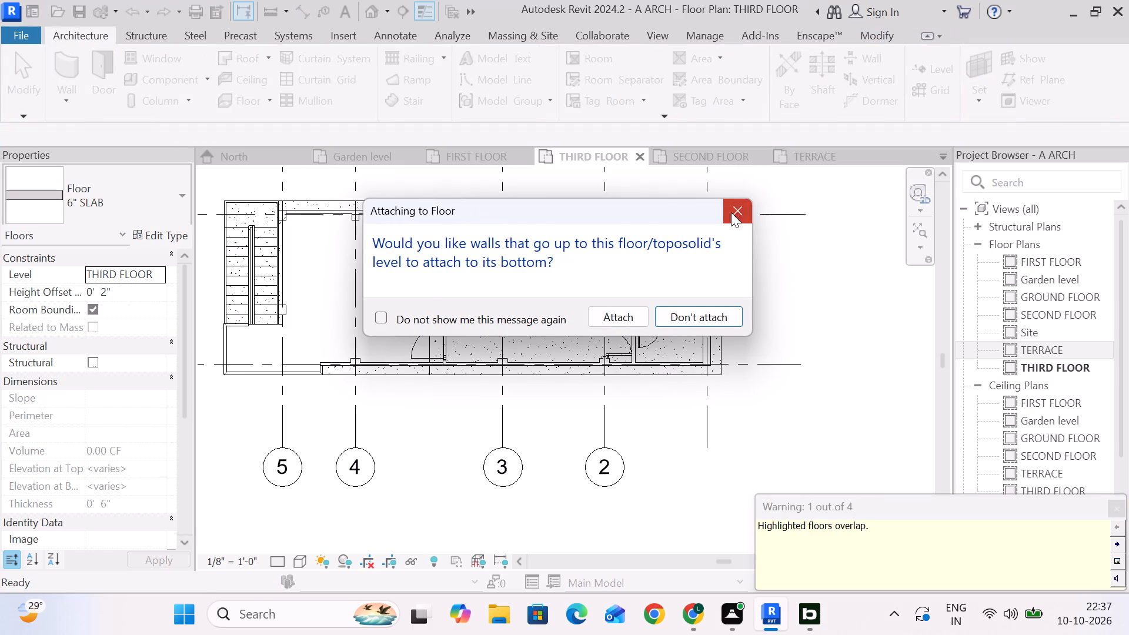
Change the new 6" slab's level constraint to TERRACE and deselect it.
{"action": "scroll", "coordinate": [107, 370], "scroll_direction": "down", "scroll_amount": 3}
{"action": "scroll", "coordinate": [107, 370], "scroll_direction": "up", "scroll_amount": 4}
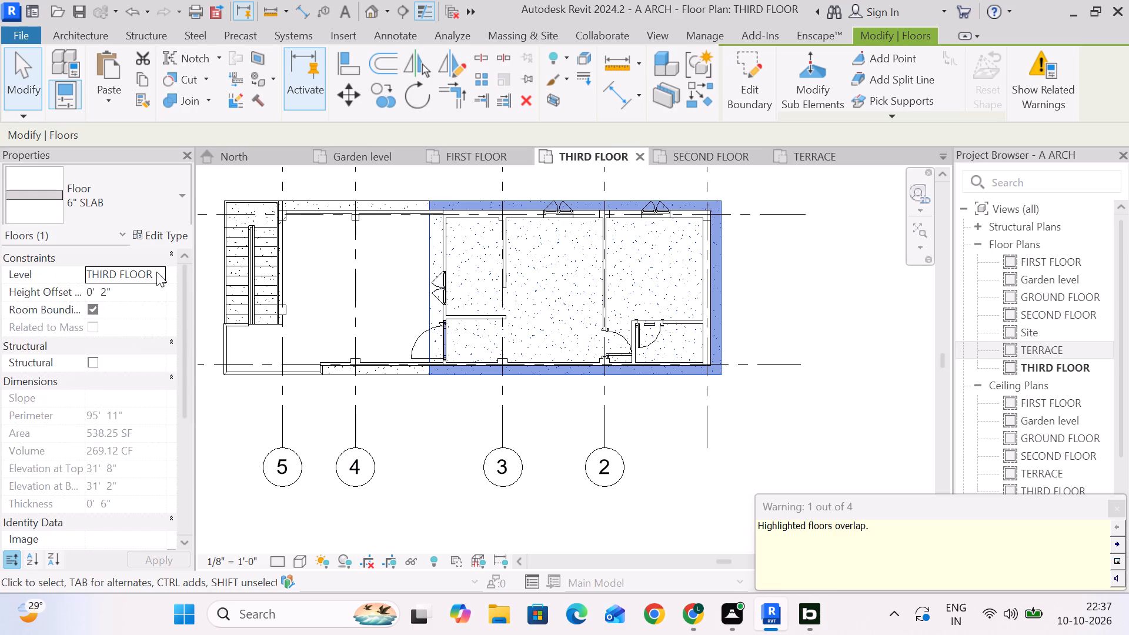
{"action": "left_click", "coordinate": [158, 272]}
{"action": "left_click", "coordinate": [151, 359]}
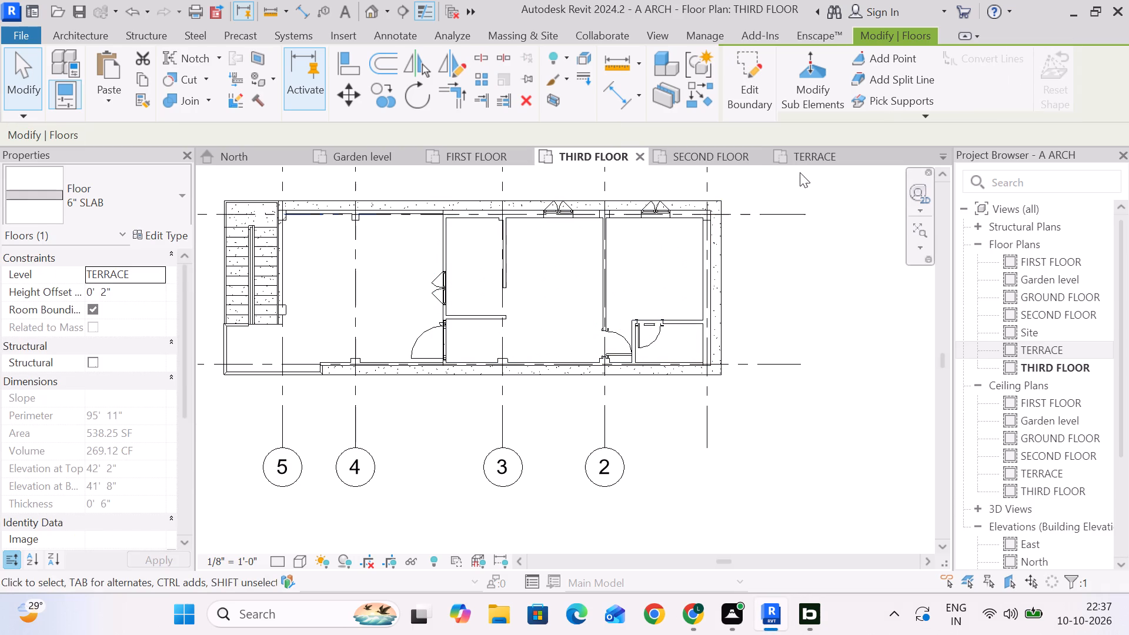
{"action": "left_click", "coordinate": [810, 308]}
Close the Garden level, North, FIRST FLOOR and THIRD FLOOR views and check the new roof slab in the 3D view.
{"action": "scroll", "coordinate": [810, 308], "scroll_direction": "down", "scroll_amount": 3}
{"action": "middle_click_drag", "start_coordinate": [809, 308], "coordinate": [787, 293]}
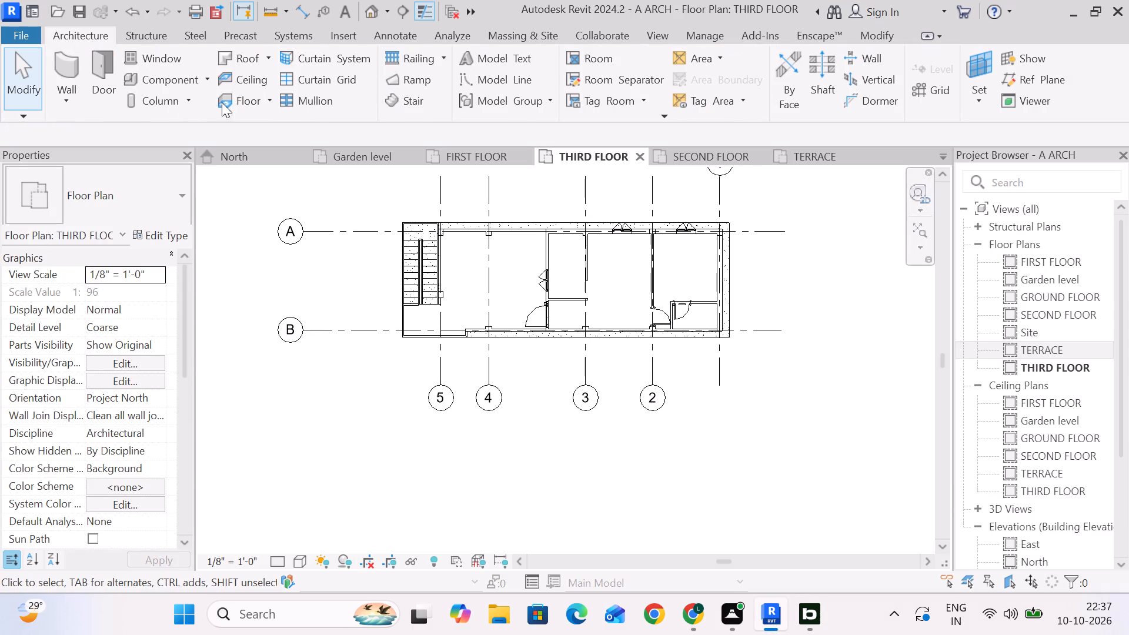
{"action": "left_click", "coordinate": [416, 153]}
{"action": "left_click", "coordinate": [415, 153]}
{"action": "left_click", "coordinate": [533, 155]}
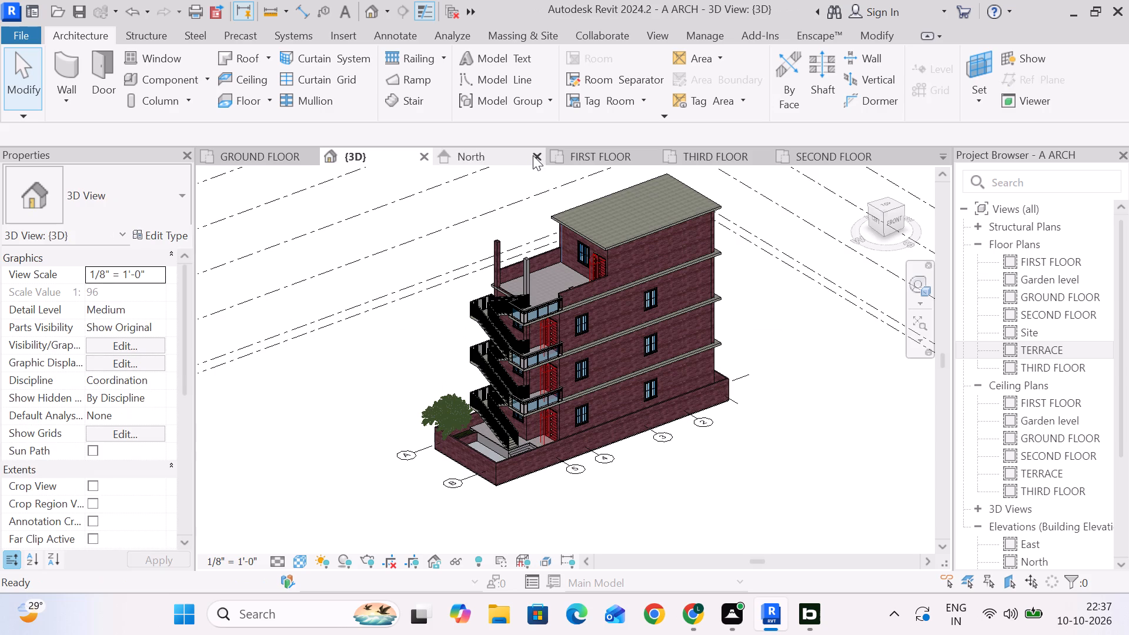
{"action": "left_click", "coordinate": [532, 156]}
{"action": "left_click", "coordinate": [535, 159]}
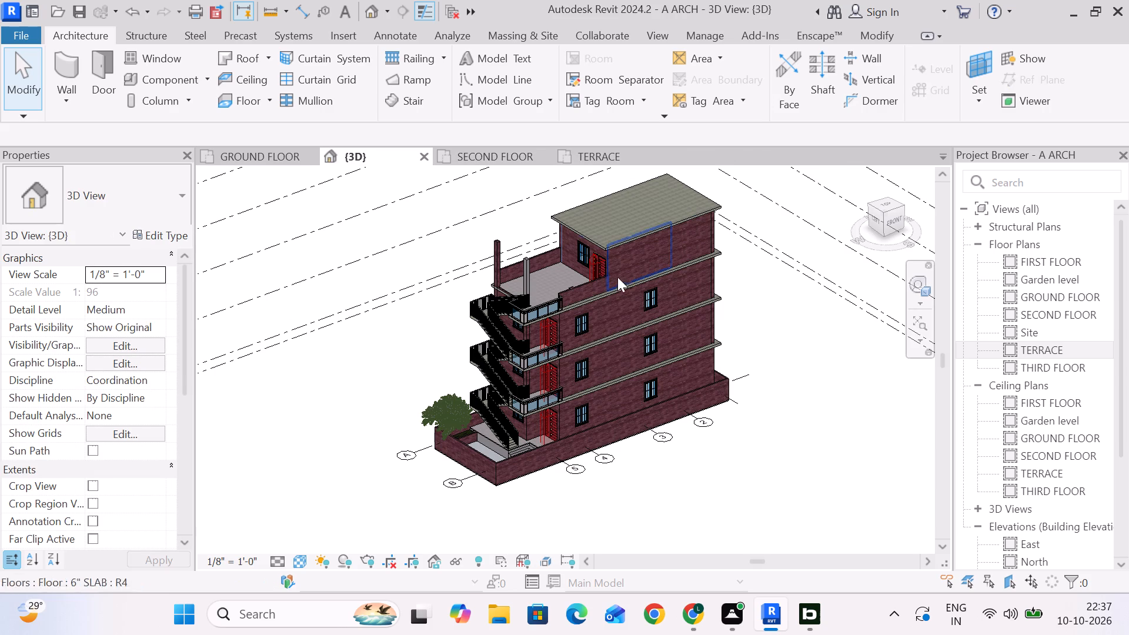
{"action": "scroll", "coordinate": [628, 278], "scroll_direction": "up", "scroll_amount": 3}
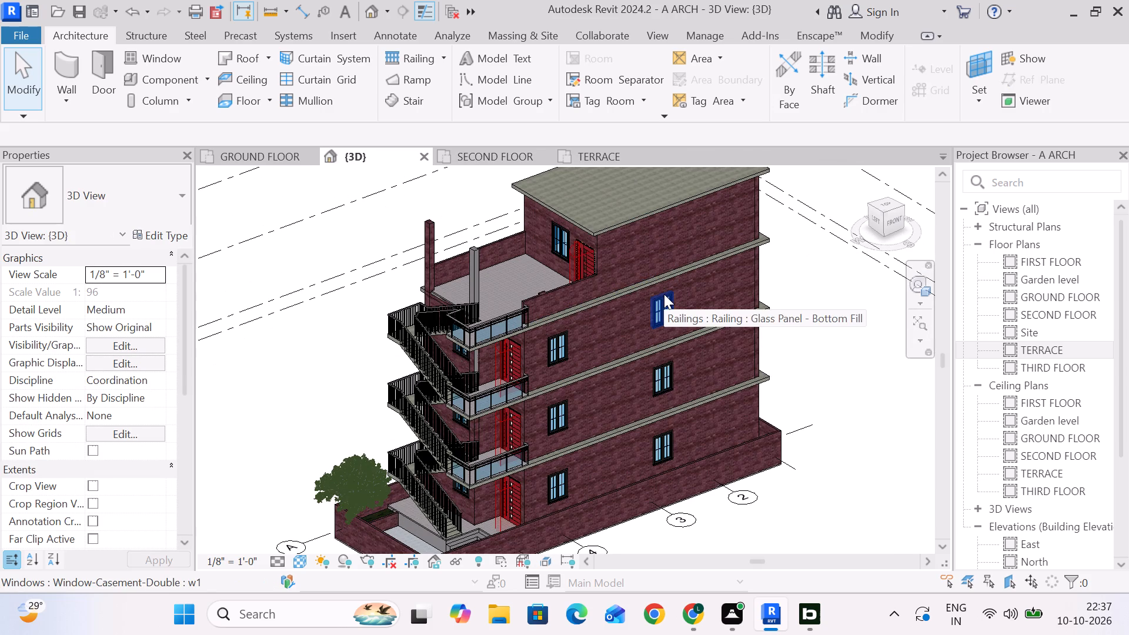
{"action": "scroll", "coordinate": [699, 410], "scroll_direction": "down", "scroll_amount": 2}
{"action": "middle_click_drag", "start_coordinate": [763, 466], "coordinate": [704, 424]}
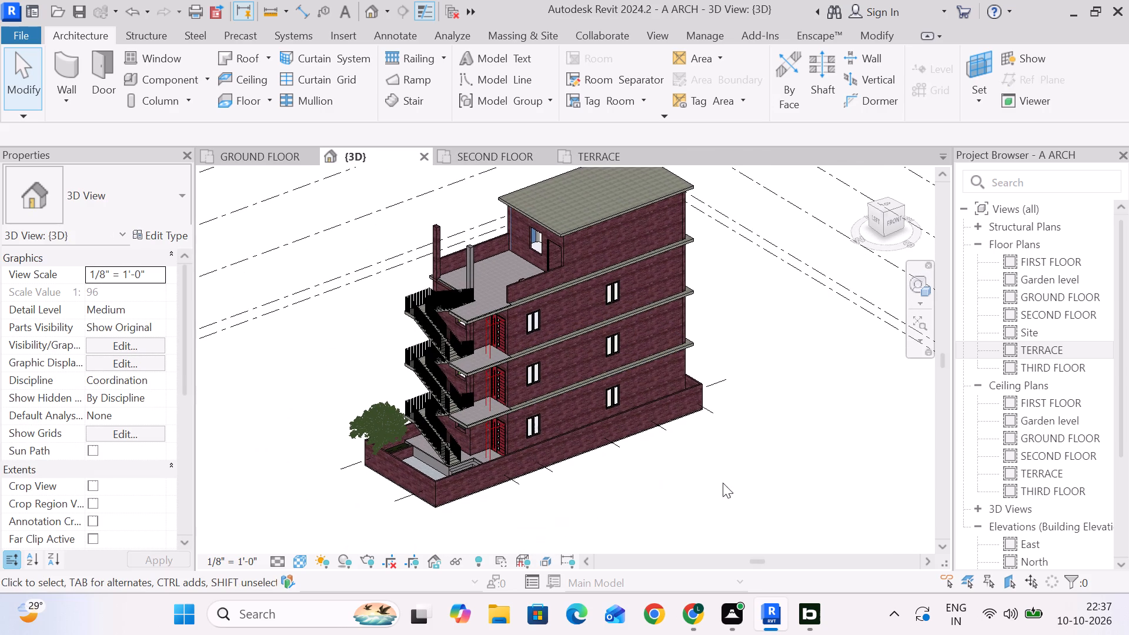
Examine the building in the 3D view from above, below and the staircase side, including the new roof slab, balconies and base.
{"action": "middle_click_drag", "start_coordinate": [730, 474], "coordinate": [764, 372]}
{"action": "middle_click_drag", "start_coordinate": [760, 357], "coordinate": [774, 501]}
{"action": "scroll", "coordinate": [751, 472], "scroll_direction": "up", "scroll_amount": 5}
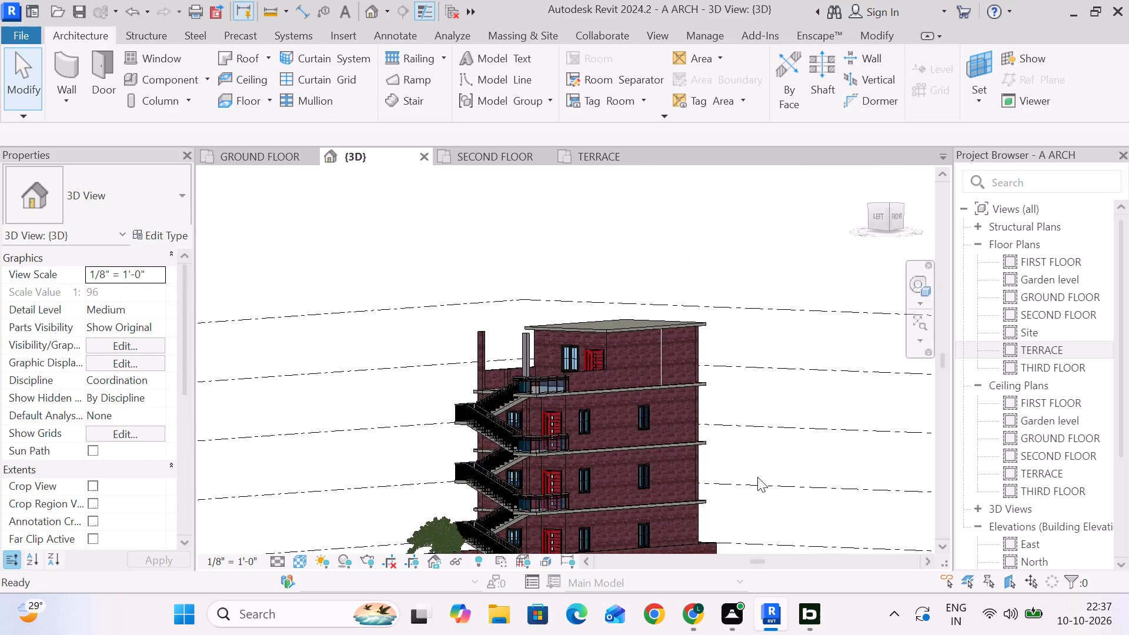
{"action": "middle_click_drag", "start_coordinate": [768, 441], "coordinate": [830, 397]}
{"action": "scroll", "coordinate": [833, 395], "scroll_direction": "up", "scroll_amount": 1}
{"action": "scroll", "coordinate": [836, 396], "scroll_direction": "down", "scroll_amount": 5}
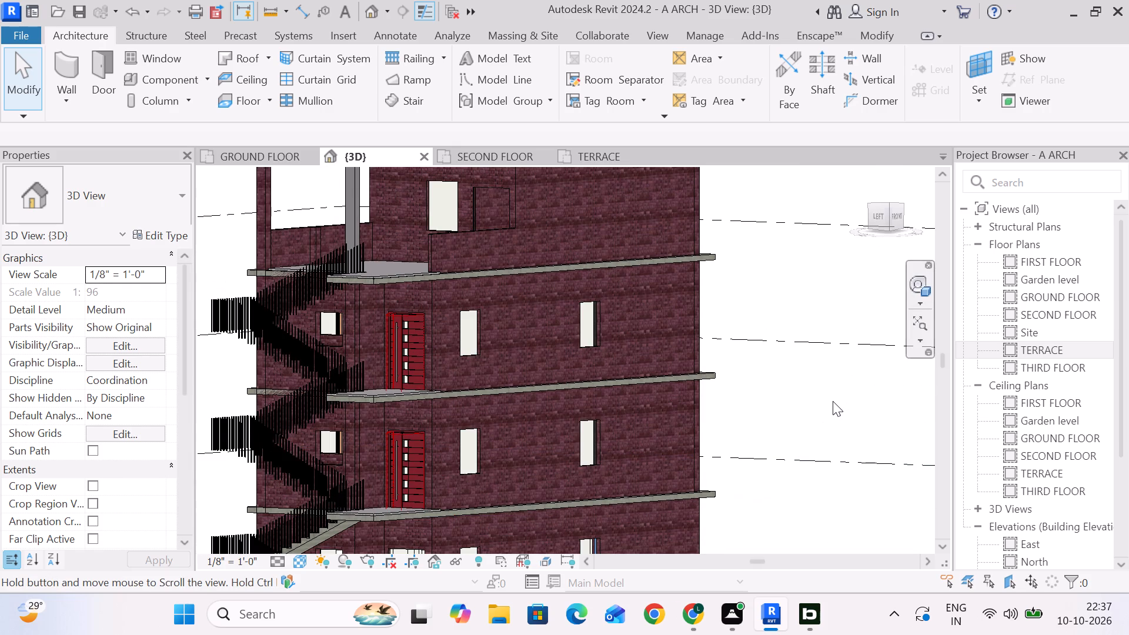
{"action": "middle_click_drag", "start_coordinate": [821, 516], "coordinate": [779, 431]}
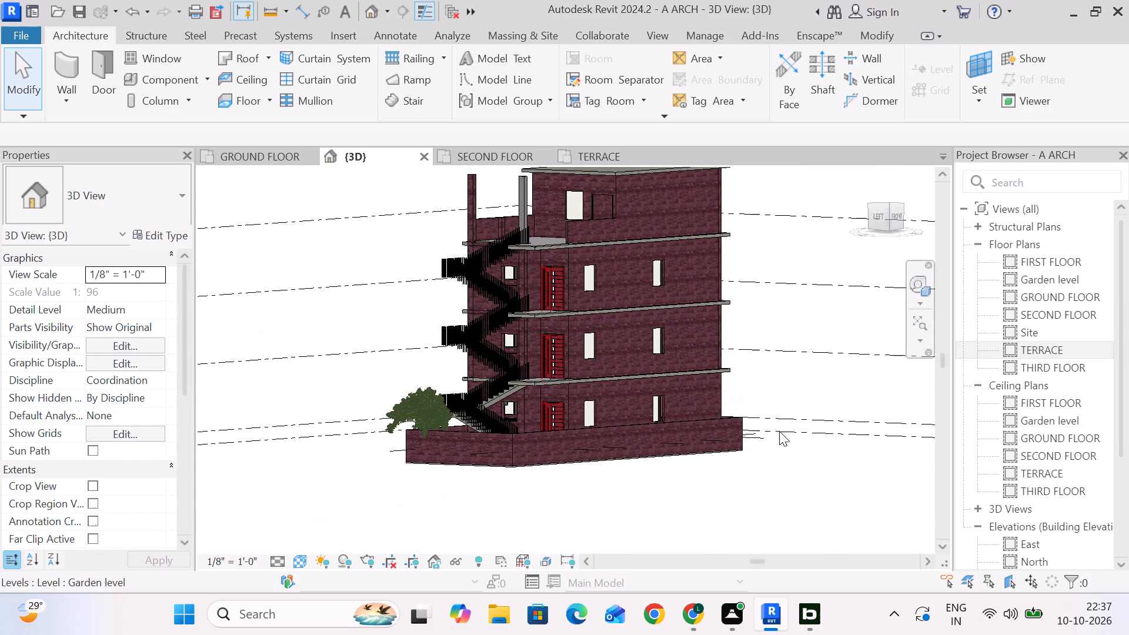
{"action": "middle_click_drag", "start_coordinate": [784, 476], "coordinate": [800, 439]}
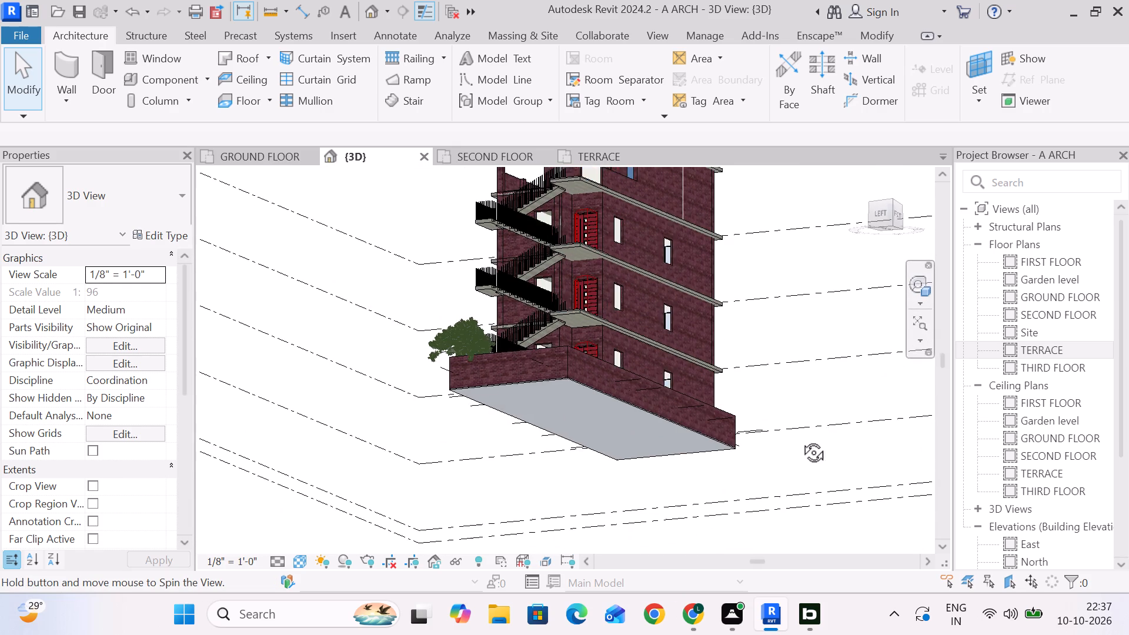
{"action": "middle_click_drag", "start_coordinate": [800, 439], "coordinate": [773, 561]}
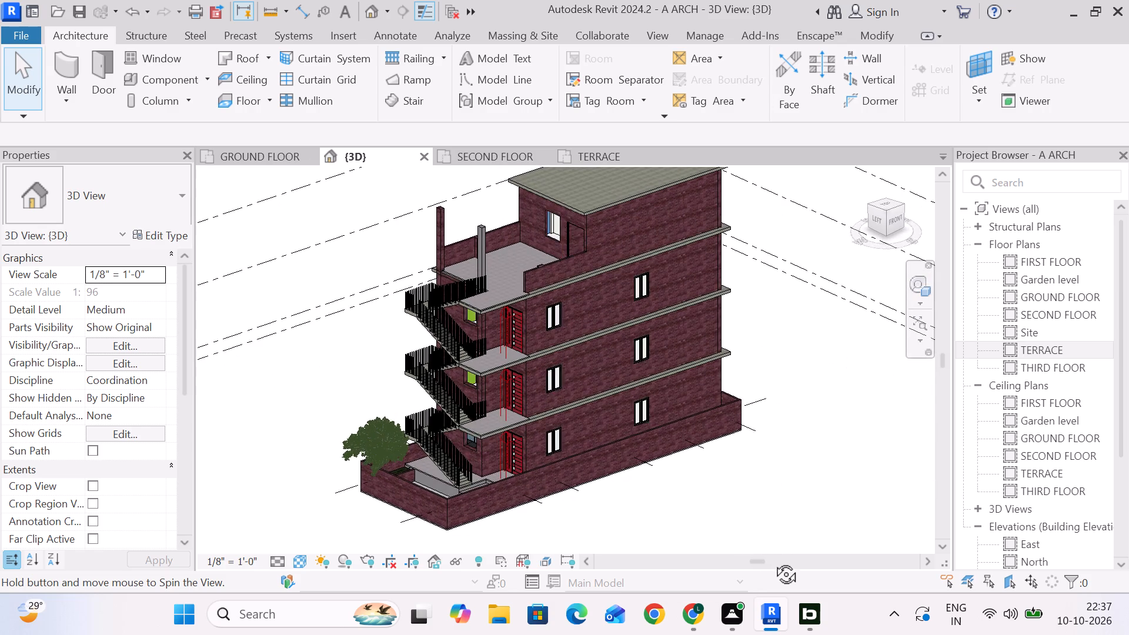
{"action": "middle_click_drag", "start_coordinate": [773, 561], "coordinate": [798, 520]}
{"action": "scroll", "coordinate": [790, 489], "scroll_direction": "up", "scroll_amount": 2}
{"action": "middle_click_drag", "start_coordinate": [798, 452], "coordinate": [810, 510]}
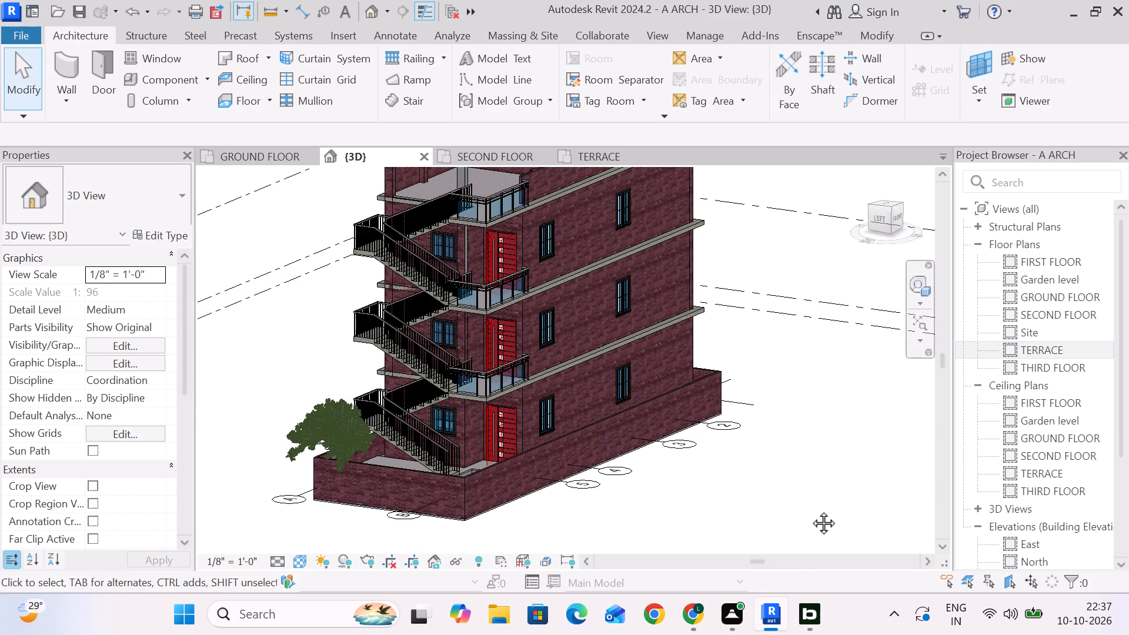
{"action": "middle_click_drag", "start_coordinate": [810, 510], "coordinate": [810, 516]}
{"action": "scroll", "coordinate": [810, 516], "scroll_direction": "up", "scroll_amount": 1}
{"action": "scroll", "coordinate": [820, 504], "scroll_direction": "down", "scroll_amount": 3}
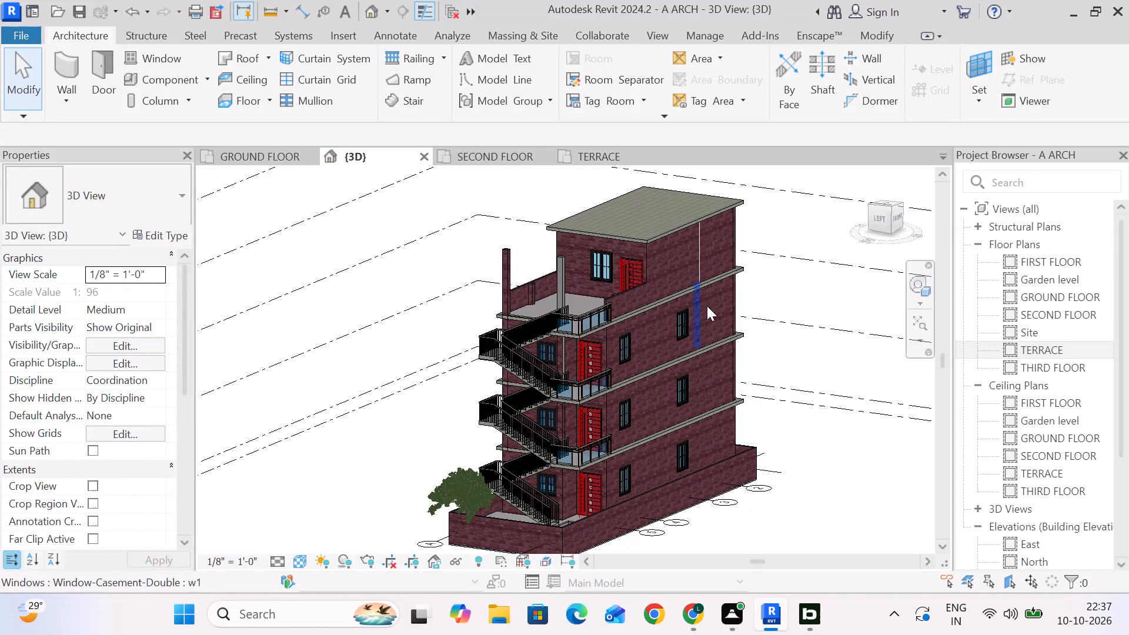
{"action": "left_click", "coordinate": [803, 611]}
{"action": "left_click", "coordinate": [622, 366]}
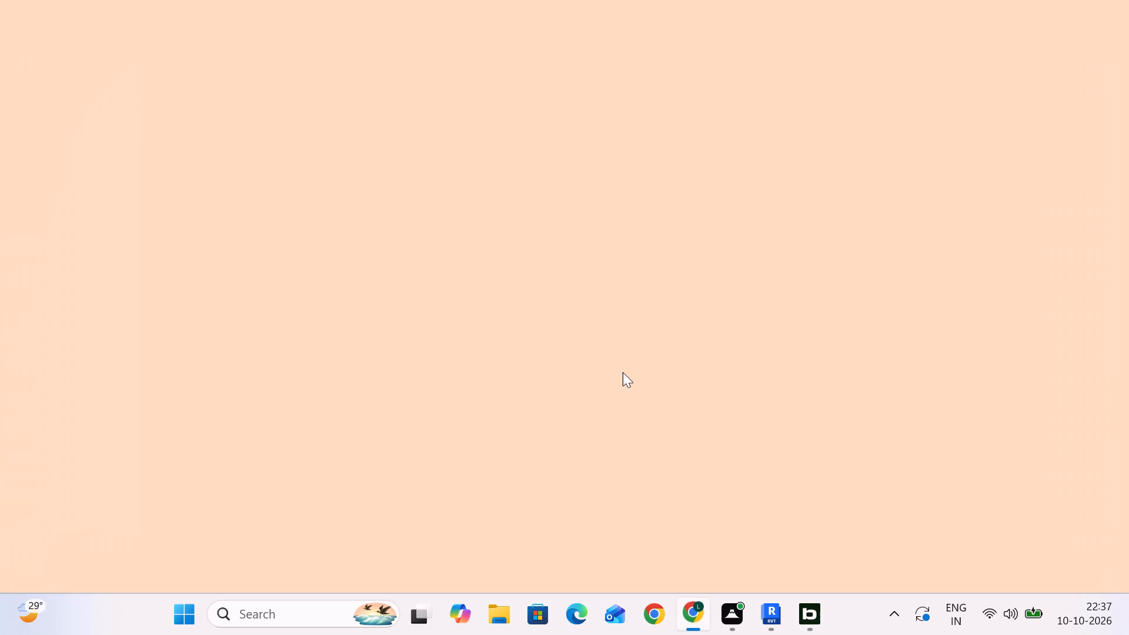
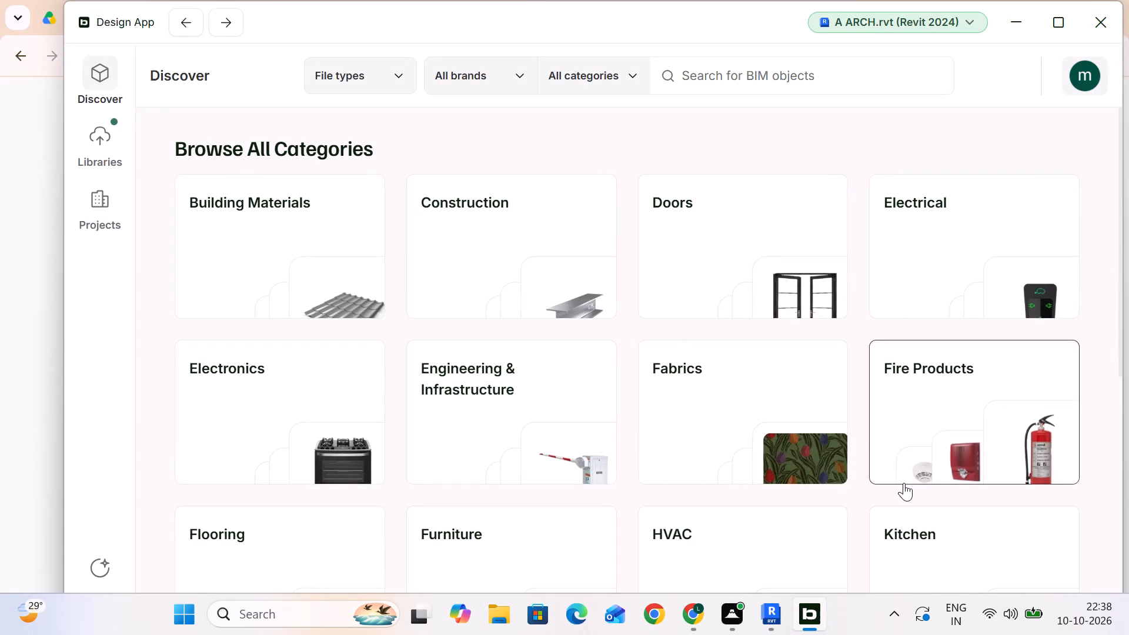
Search the BIM object library for HANDRIL.
{"action": "left_click", "coordinate": [766, 83]}
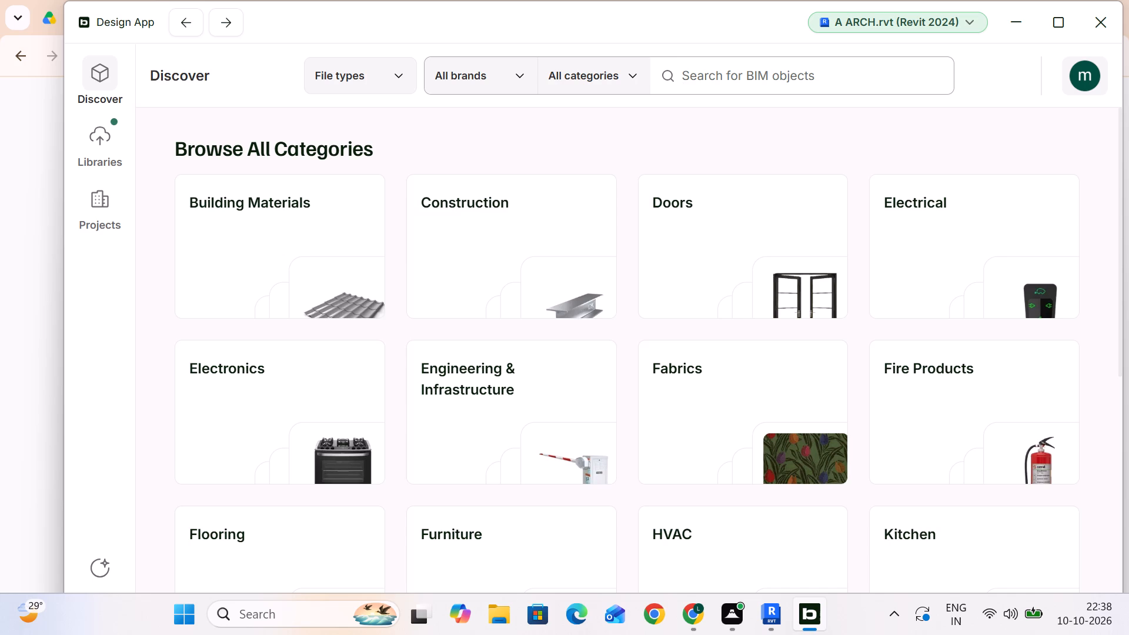
{"action": "type", "text": "HAN"}
{"action": "key", "text": "d"}
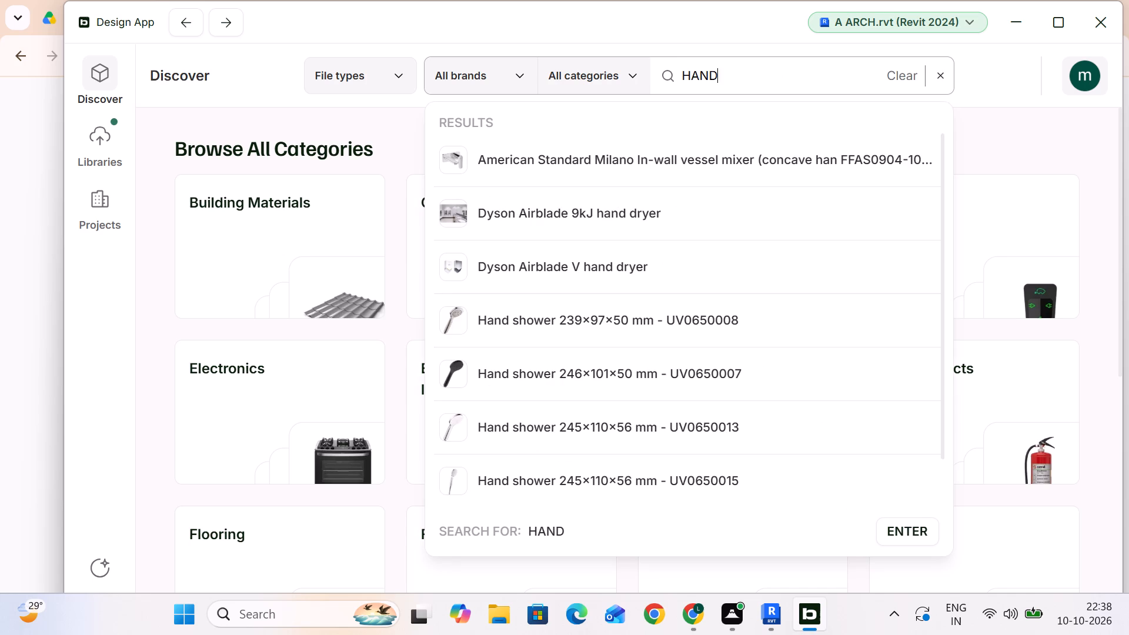
{"action": "type", "text": "RIL"}
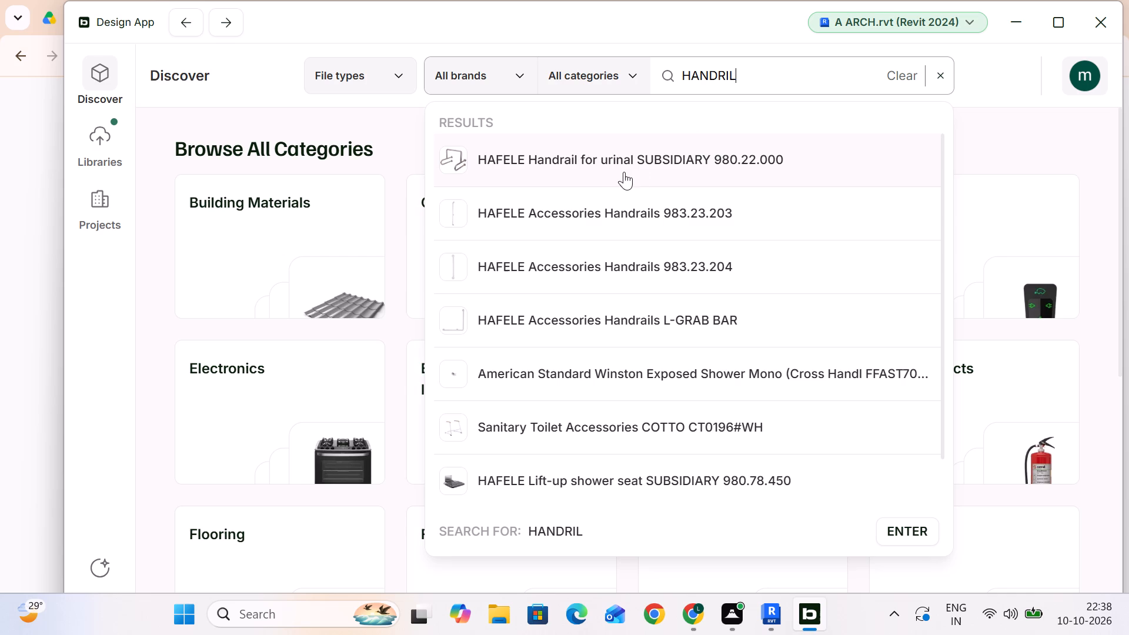
Search the BIM object library for GLASS PANEL and look through the products found.
{"action": "left_click_drag", "start_coordinate": [769, 79], "coordinate": [630, 79]}
{"action": "type", "text": "GA"}
{"action": "type", "text": "SS"}
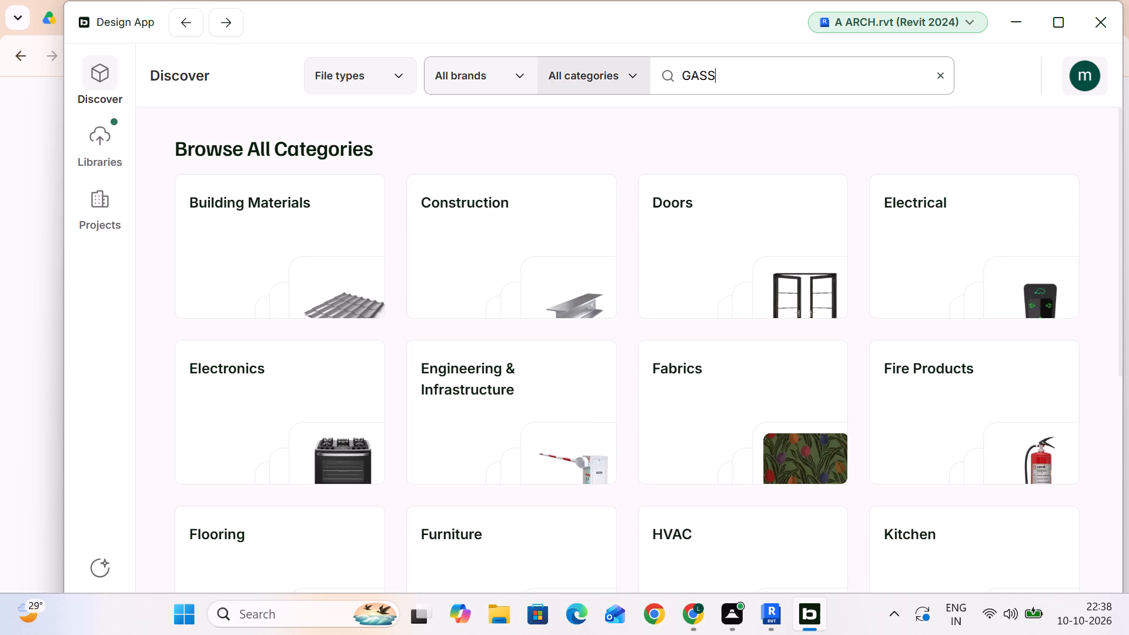
{"action": "key", "text": "BackSpace"}
{"action": "key", "text": "BackSpace"}
{"action": "key", "text": "BackSpace"}
{"action": "type", "text": "LASS"}
{"action": "key", "text": "space"}
{"action": "type", "text": "PANE"}
{"action": "key", "text": "l"}
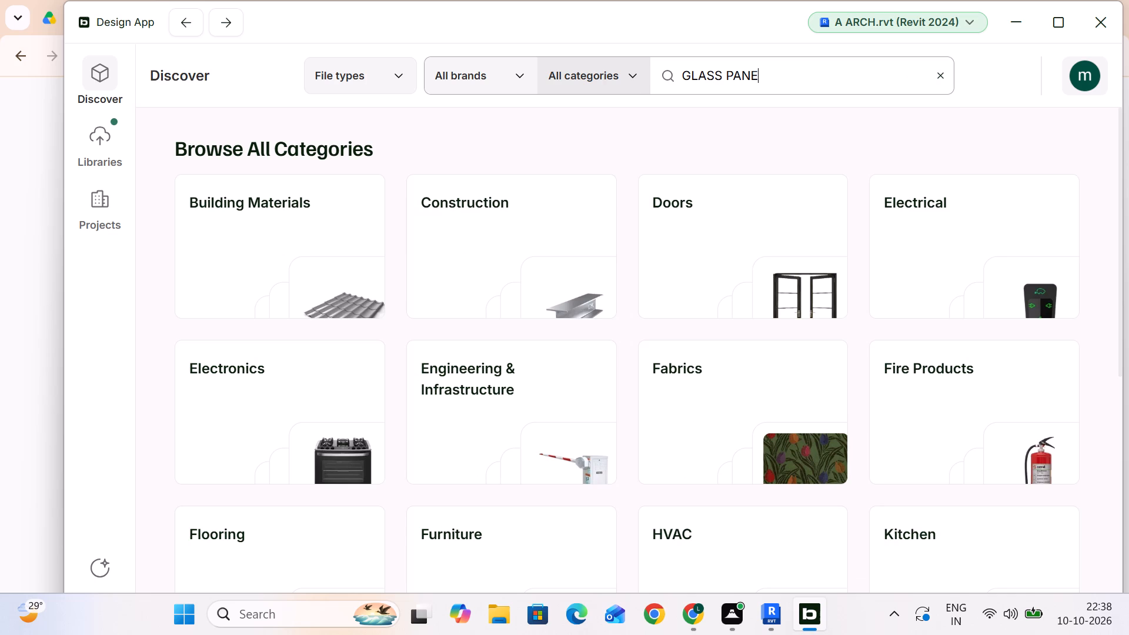
{"action": "key", "text": "Return"}
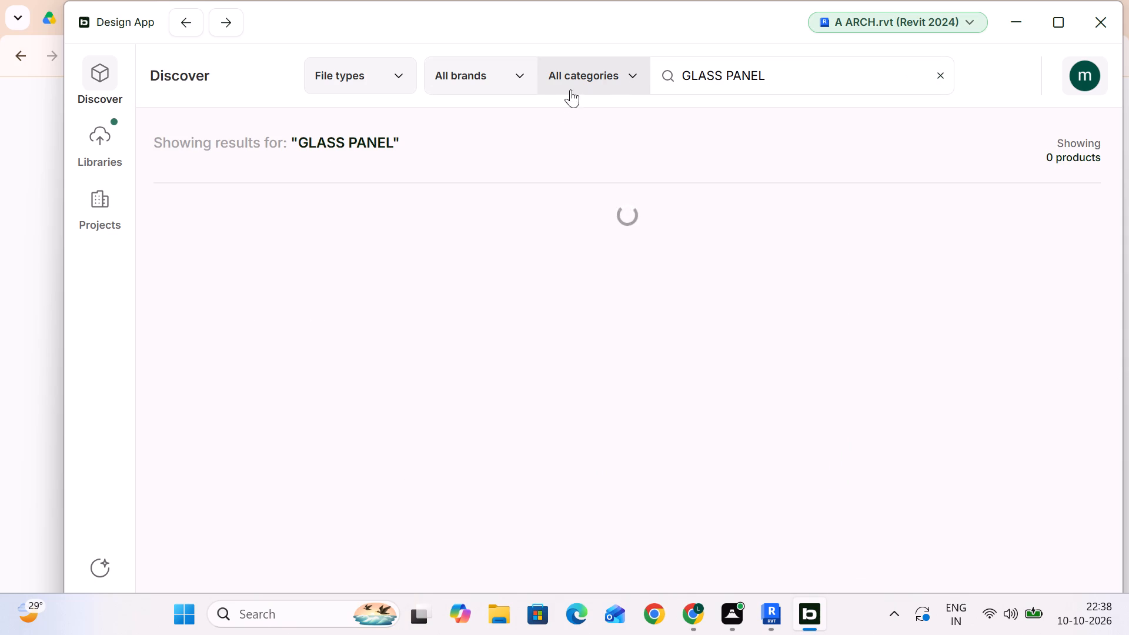
{"action": "scroll", "coordinate": [594, 265], "scroll_direction": "down", "scroll_amount": 2}
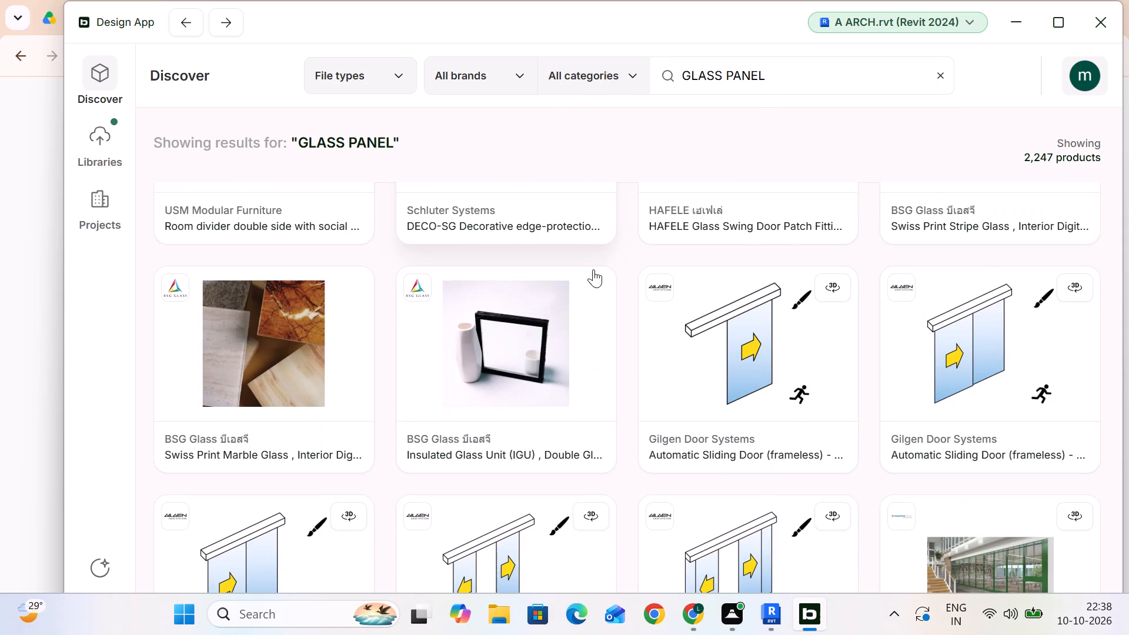
{"action": "scroll", "coordinate": [593, 269], "scroll_direction": "up", "scroll_amount": 4}
Search for GLASS RAILING, preview the Balustrade Flat-Glass BSG GLASS ZOLUTION 4-Side Supported suggestion, and list all matching products.
{"action": "left_click", "coordinate": [796, 73]}
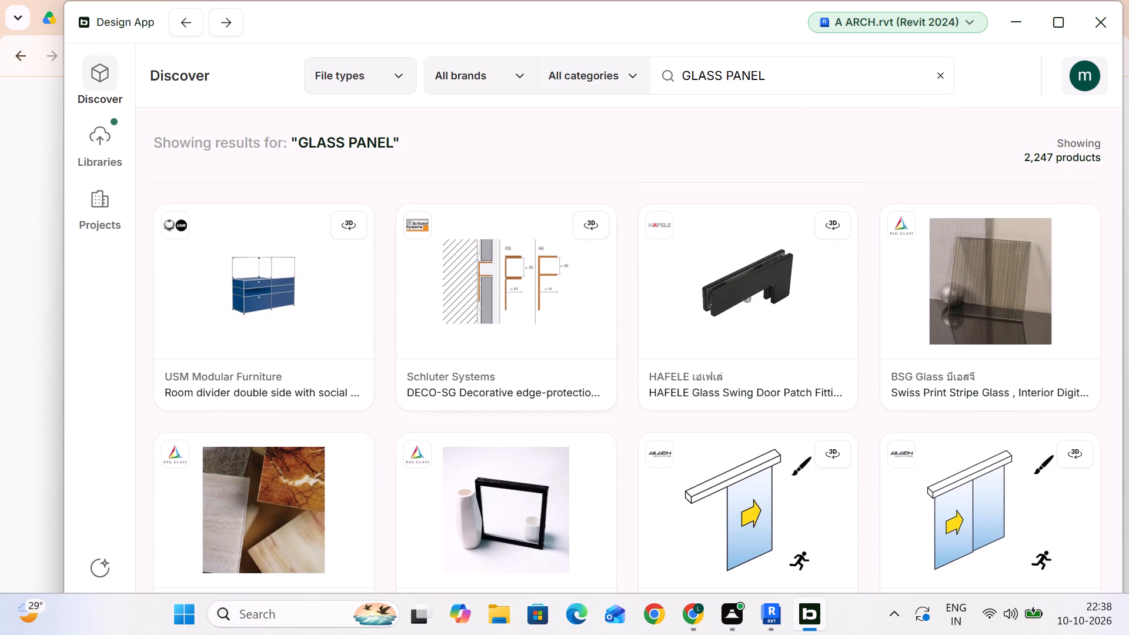
{"action": "left_click_drag", "start_coordinate": [796, 73], "coordinate": [753, 78]}
{"action": "type", "text": "RAILING"}
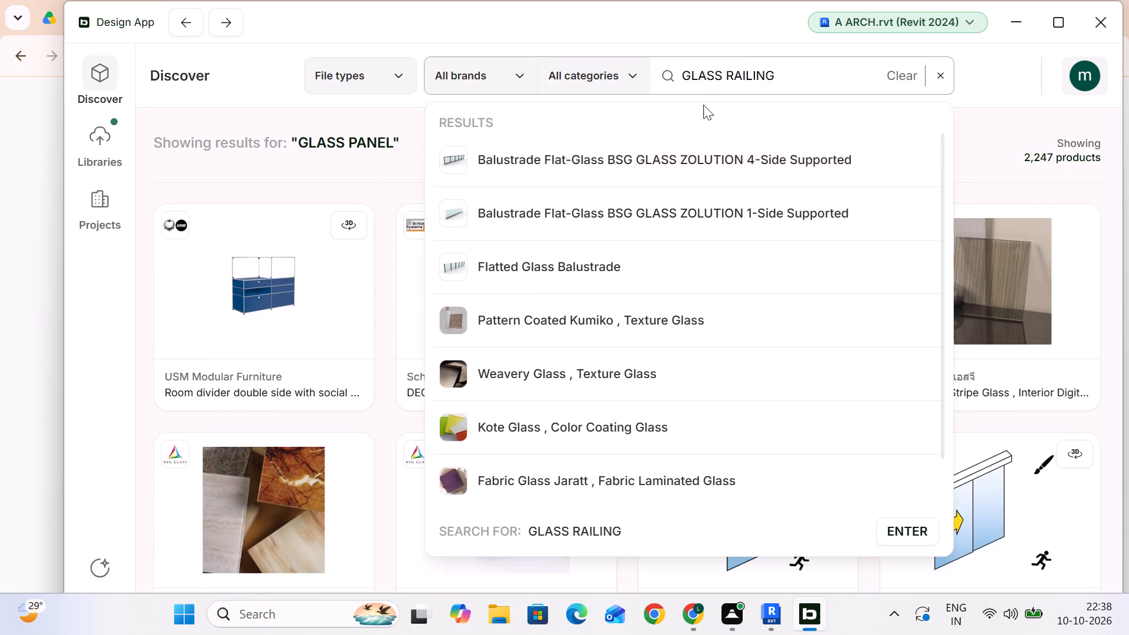
{"action": "left_click", "coordinate": [577, 166]}
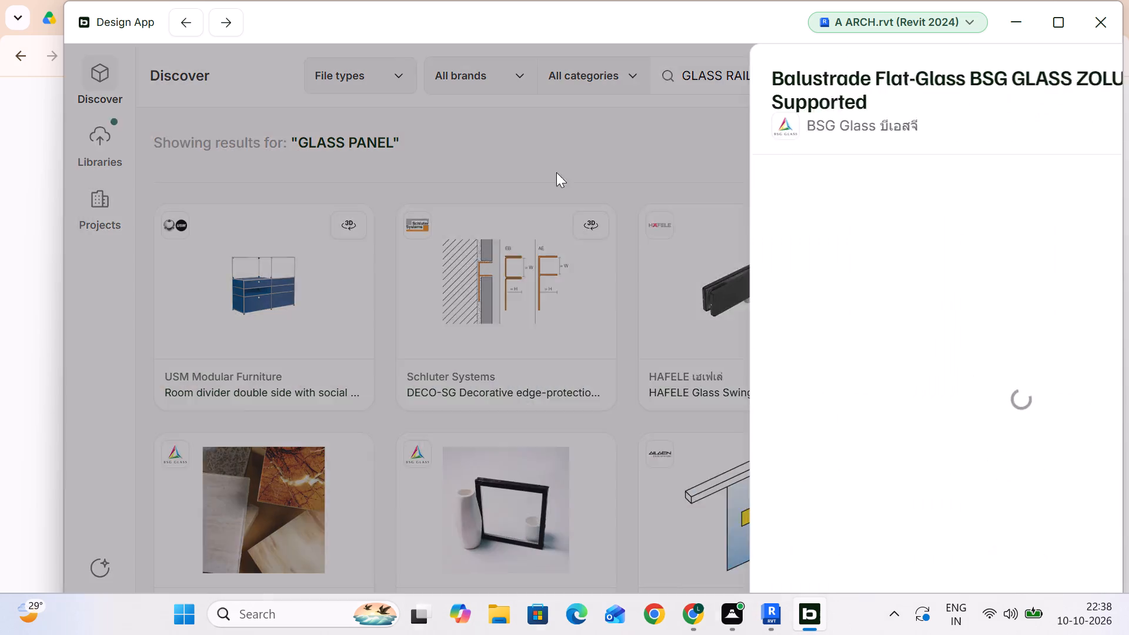
{"action": "left_click", "coordinate": [577, 126]}
{"action": "left_click", "coordinate": [539, 143]}
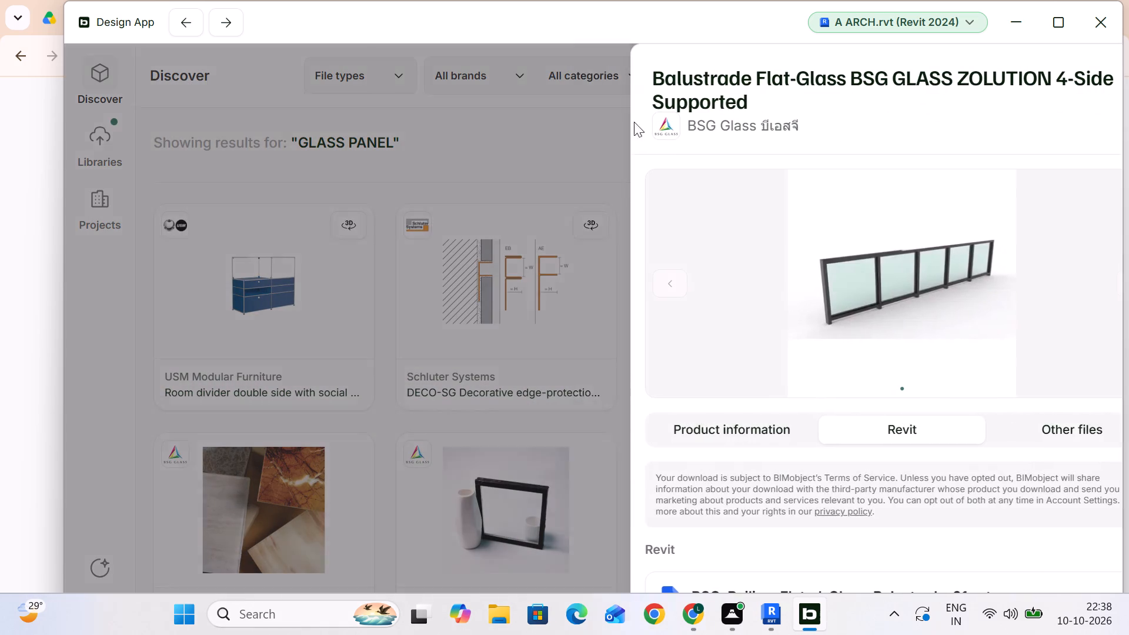
{"action": "left_click", "coordinate": [808, 75]}
{"action": "key", "text": "Return"}
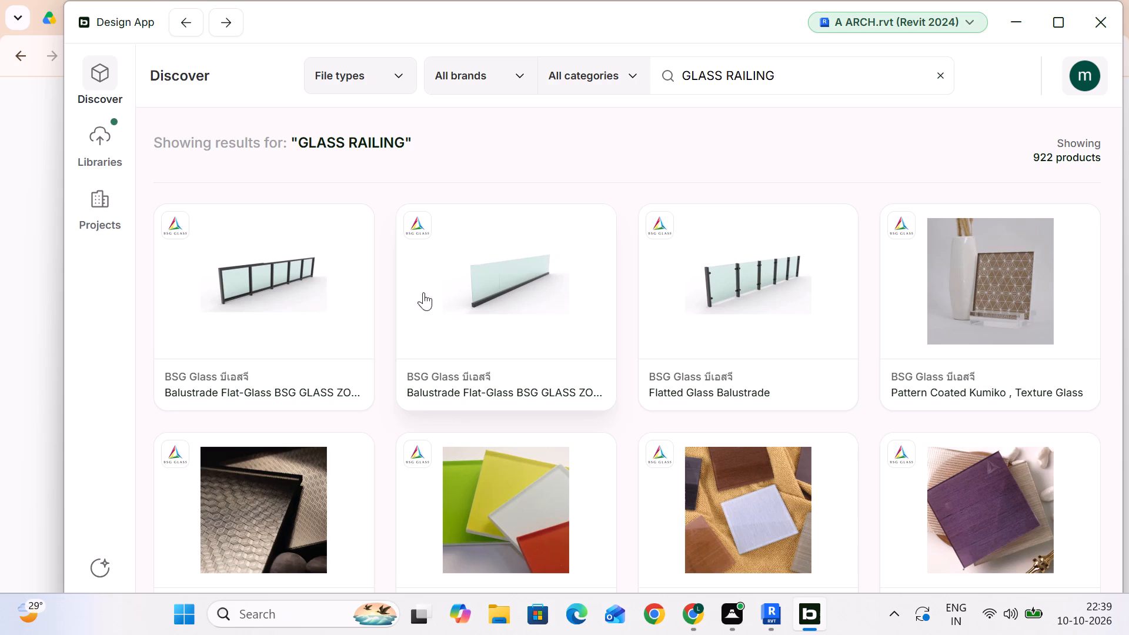
Browse the glass railing products, download the Flatted Glass Balustrade's Revit file BSG_Railing_Flated-Glass_Balustrade-04.rvt, and minimize the library window.
{"action": "scroll", "coordinate": [530, 274], "scroll_direction": "down", "scroll_amount": 2}
{"action": "scroll", "coordinate": [615, 283], "scroll_direction": "up", "scroll_amount": 1}
{"action": "scroll", "coordinate": [711, 266], "scroll_direction": "up", "scroll_amount": 2}
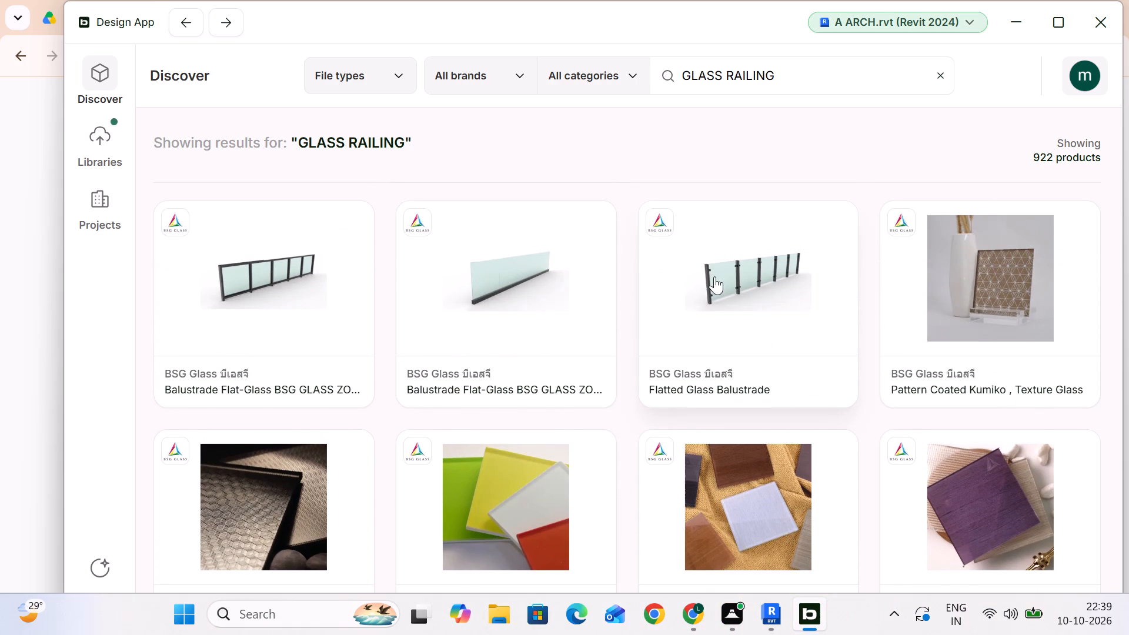
{"action": "scroll", "coordinate": [703, 279], "scroll_direction": "down", "scroll_amount": 4}
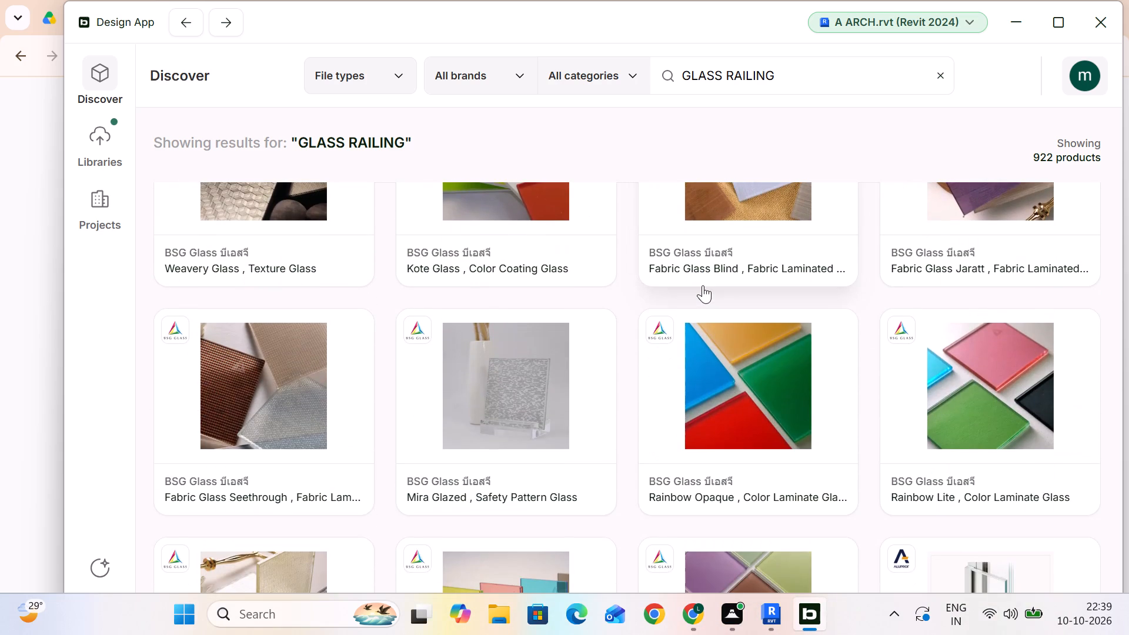
{"action": "scroll", "coordinate": [703, 287], "scroll_direction": "down", "scroll_amount": 4}
{"action": "scroll", "coordinate": [703, 290], "scroll_direction": "up", "scroll_amount": 6}
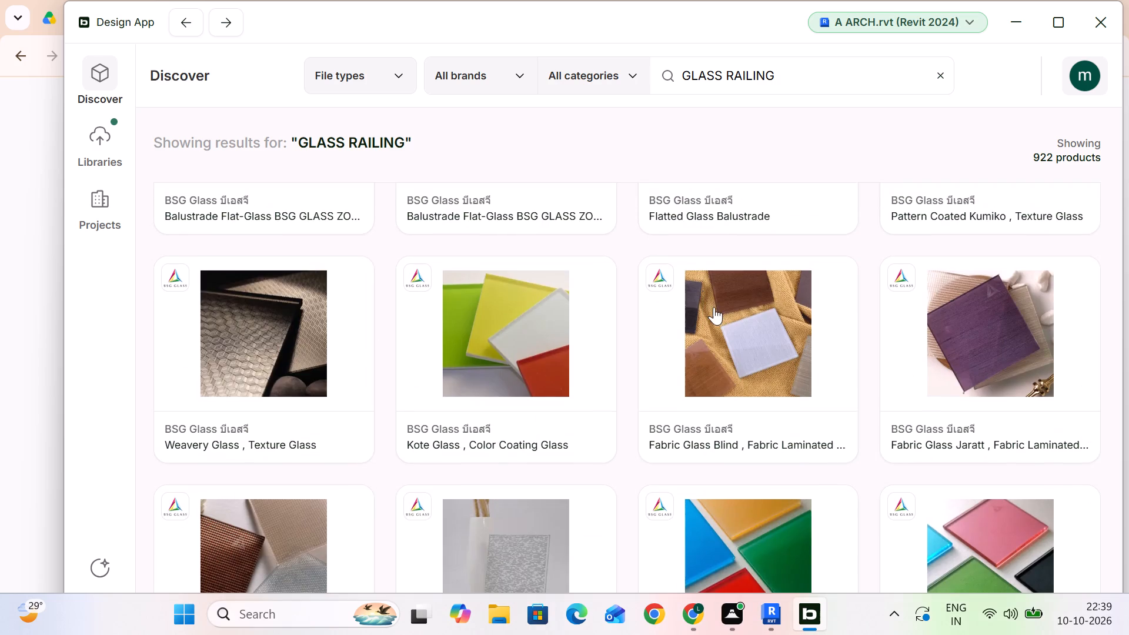
{"action": "scroll", "coordinate": [729, 309], "scroll_direction": "up", "scroll_amount": 4}
{"action": "left_click", "coordinate": [729, 308]}
{"action": "scroll", "coordinate": [777, 351], "scroll_direction": "down", "scroll_amount": 4}
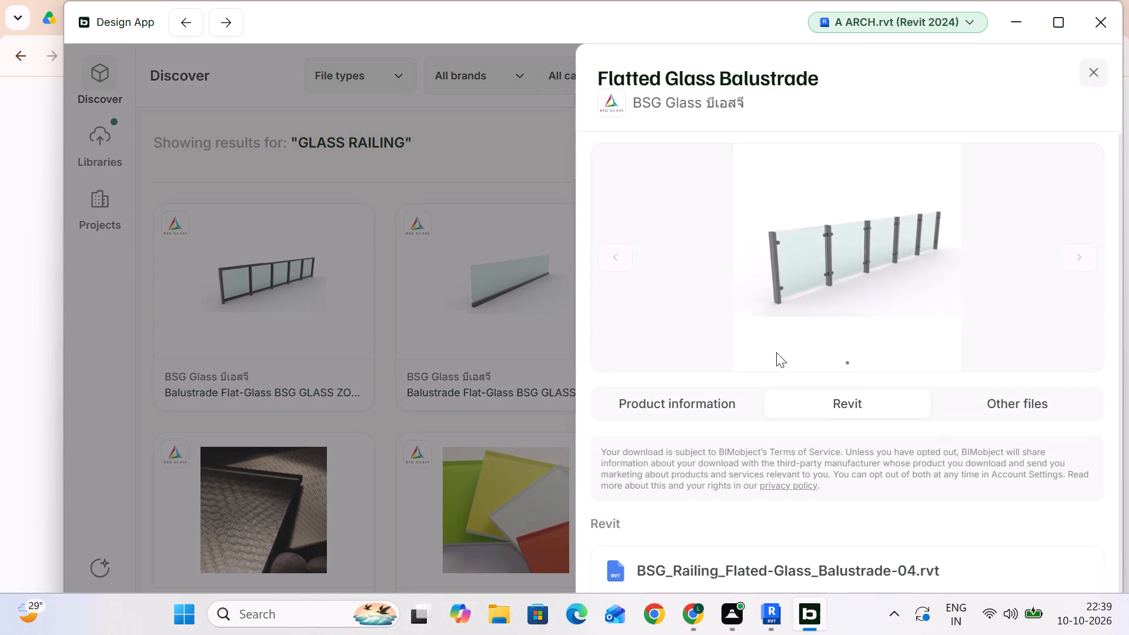
{"action": "scroll", "coordinate": [776, 373], "scroll_direction": "down", "scroll_amount": 3}
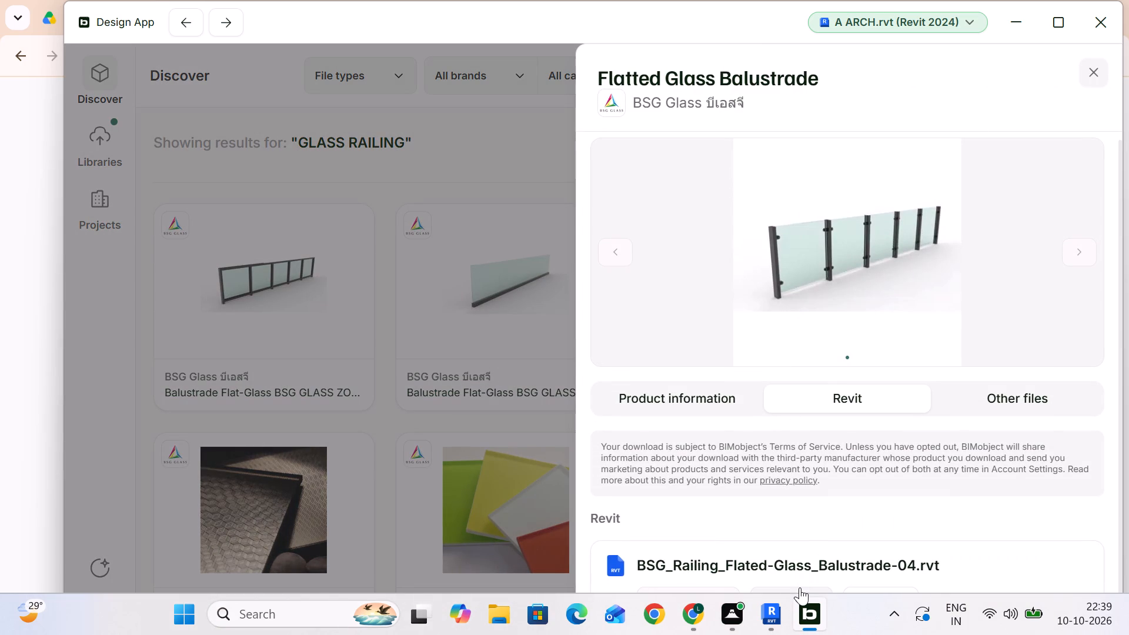
{"action": "left_click", "coordinate": [800, 588]}
{"action": "left_click", "coordinate": [1024, 21]}
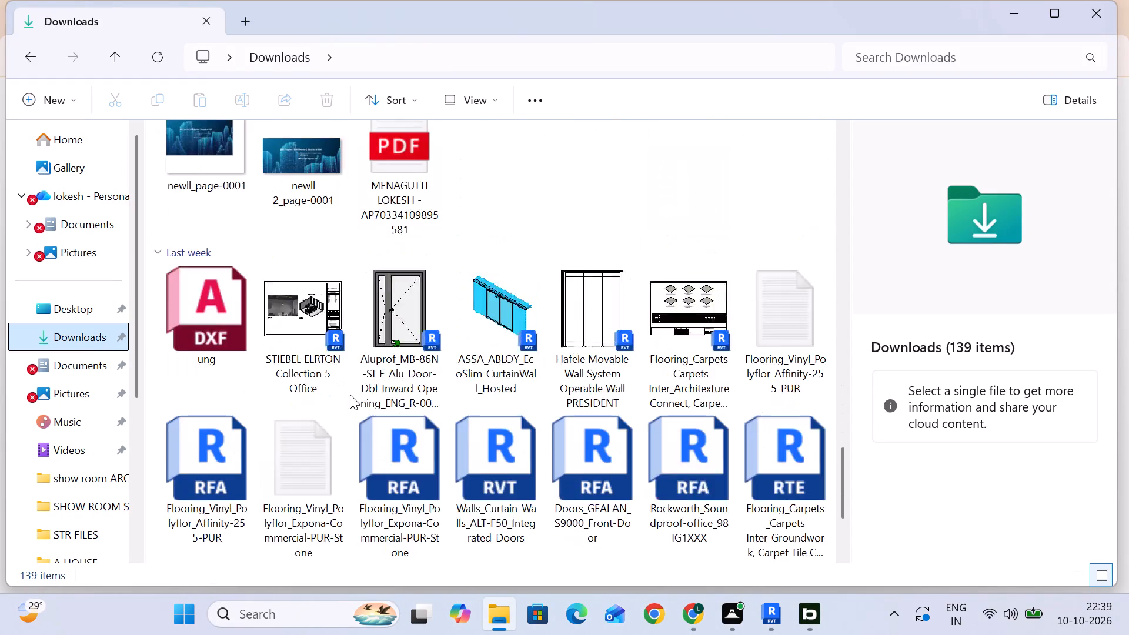
Switch to File Explorer and copy the BSG_Railing_Flated-Glass_Balustrade-04 project from the Downloads folder.
{"action": "scroll", "coordinate": [350, 395], "scroll_direction": "down", "scroll_amount": 13}
{"action": "left_click_drag", "start_coordinate": [335, 487], "coordinate": [231, 471]}
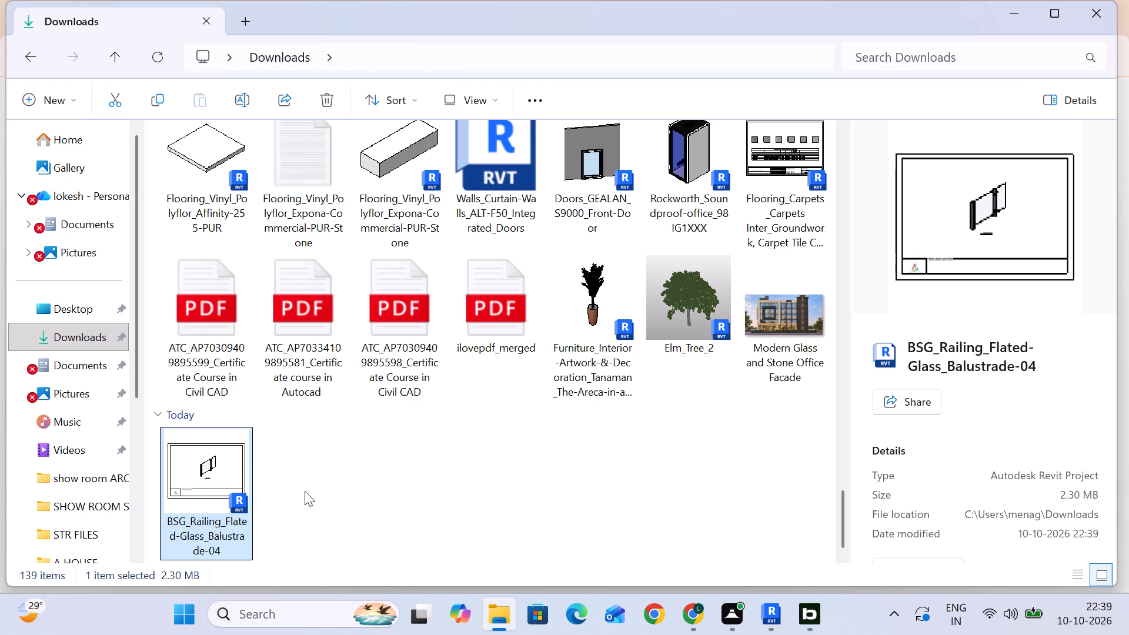
{"action": "key", "text": "ctrl+c"}
Create a new folder named RAILING inside the loki > COMPOUNTS DESIGN AND COLOUR folder.
{"action": "scroll", "coordinate": [52, 487], "scroll_direction": "down", "scroll_amount": 5}
{"action": "left_click", "coordinate": [92, 246]}
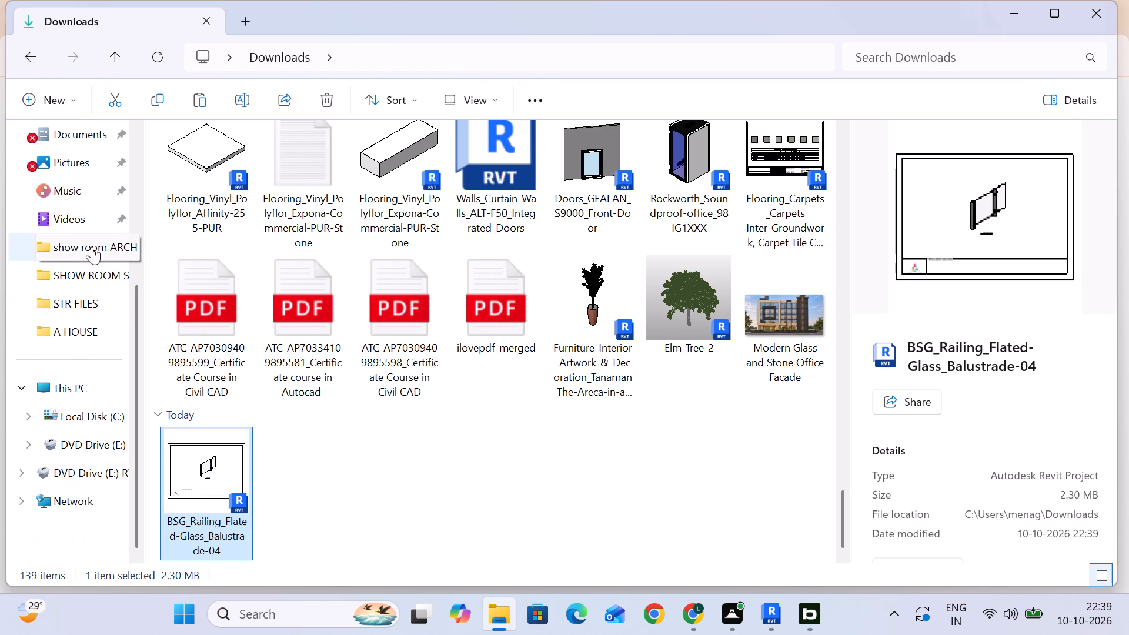
{"action": "left_click", "coordinate": [473, 59]}
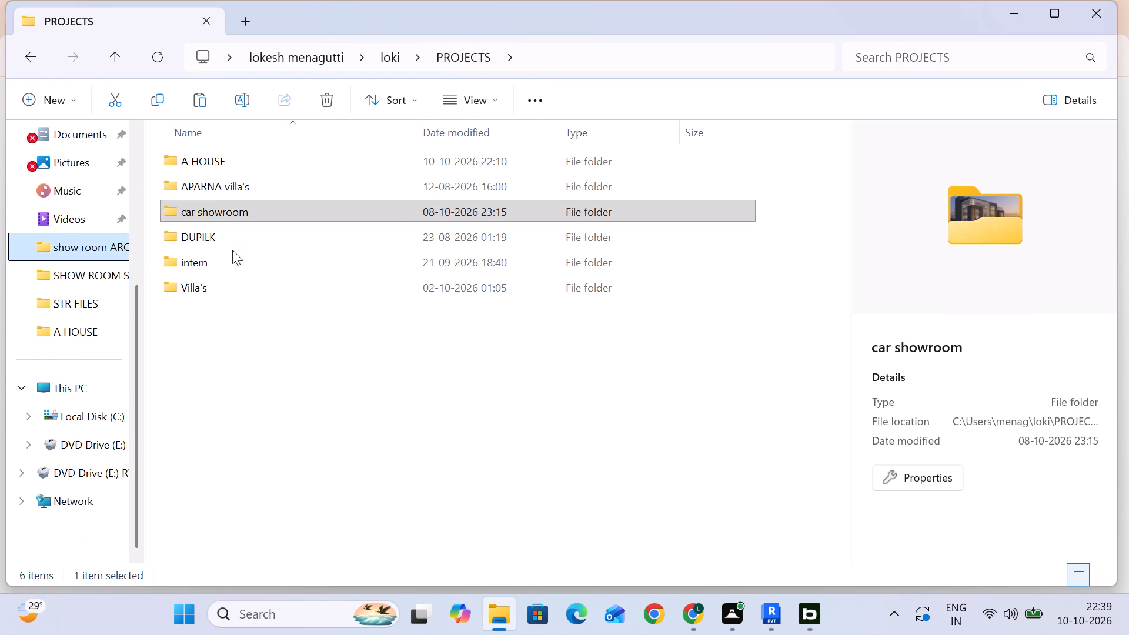
{"action": "left_click", "coordinate": [385, 60]}
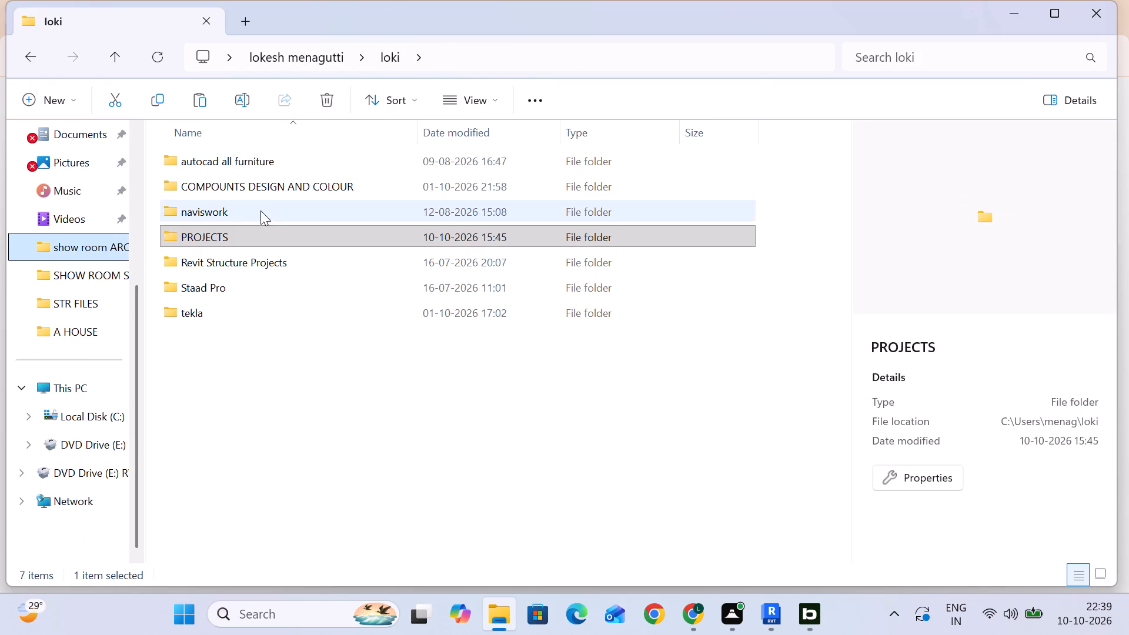
{"action": "double_click", "coordinate": [266, 178]}
{"action": "scroll", "coordinate": [292, 243], "scroll_direction": "down", "scroll_amount": 5}
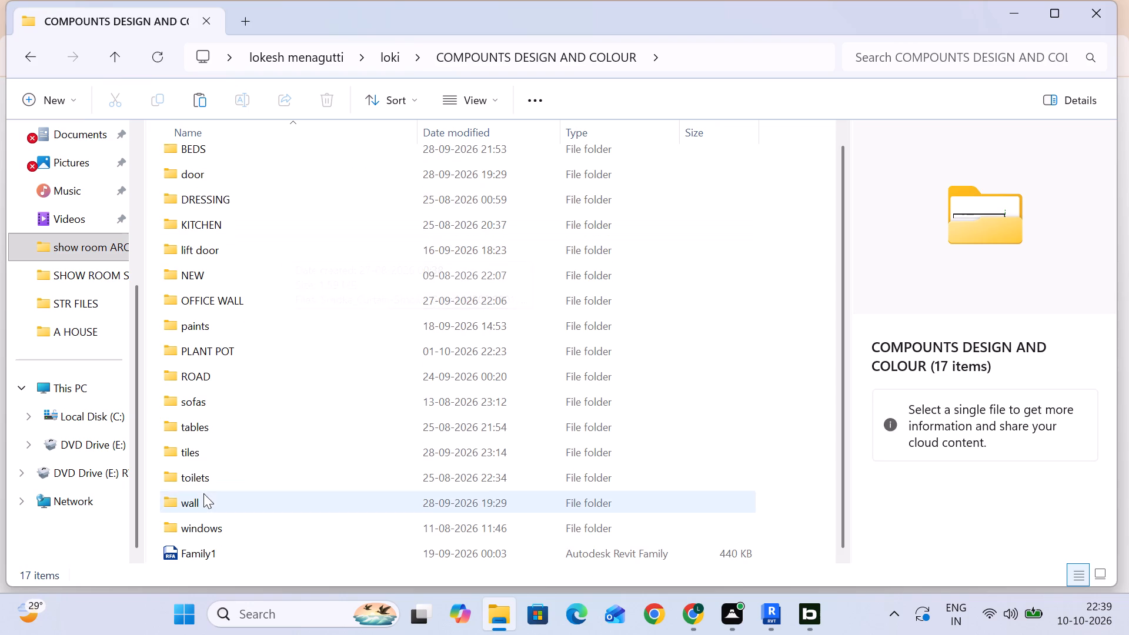
{"action": "scroll", "coordinate": [233, 329], "scroll_direction": "up", "scroll_amount": 4}
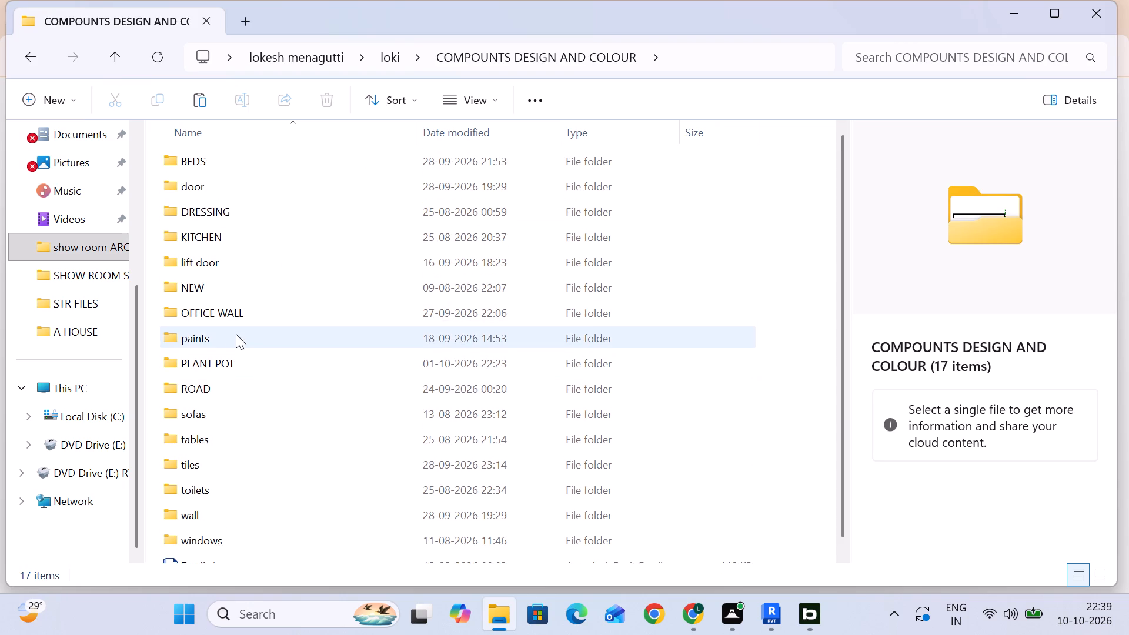
{"action": "scroll", "coordinate": [243, 362], "scroll_direction": "down", "scroll_amount": 5}
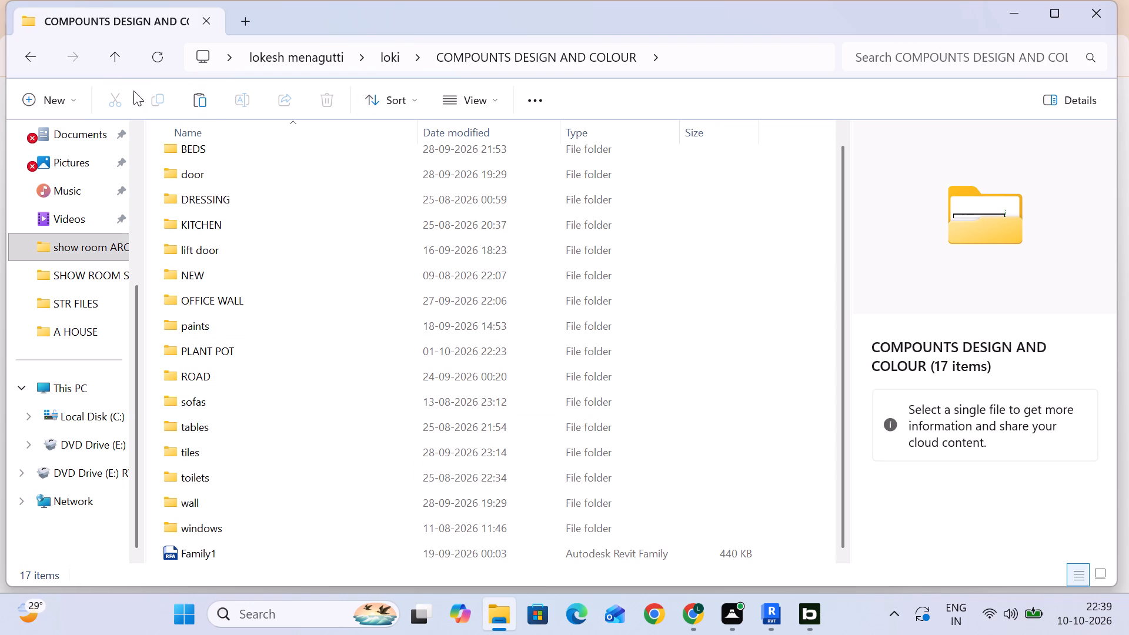
{"action": "left_click", "coordinate": [64, 91]}
{"action": "left_click", "coordinate": [67, 142]}
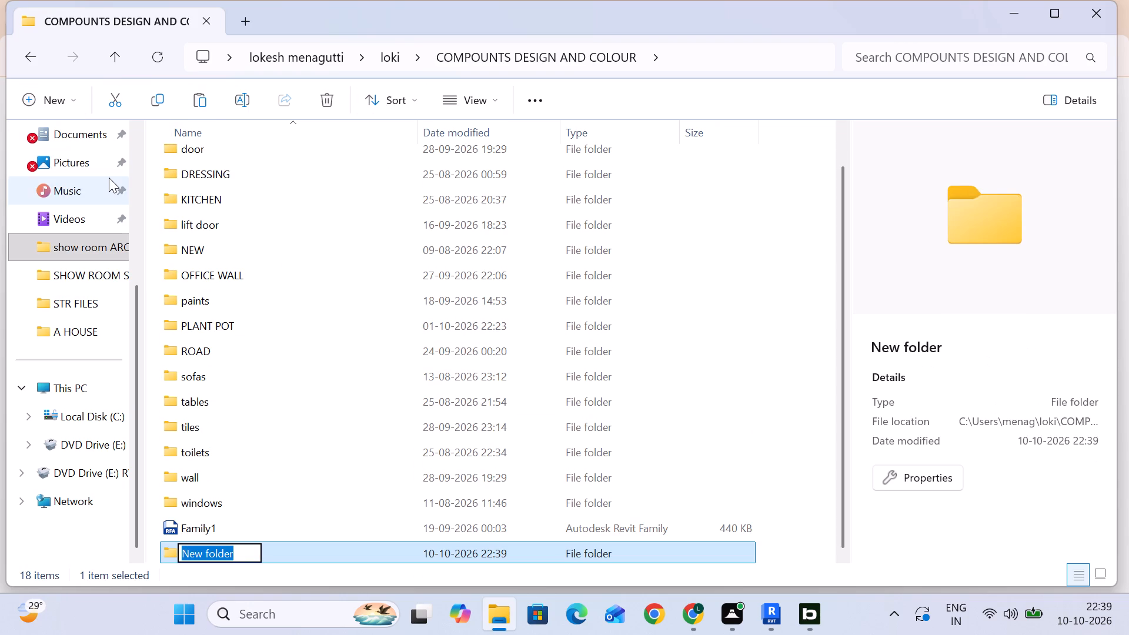
{"action": "type", "text": "RAILIRMH"}
{"action": "key", "text": "BackSpace"}
{"action": "key", "text": "BackSpace"}
{"action": "key", "text": "BackSpace"}
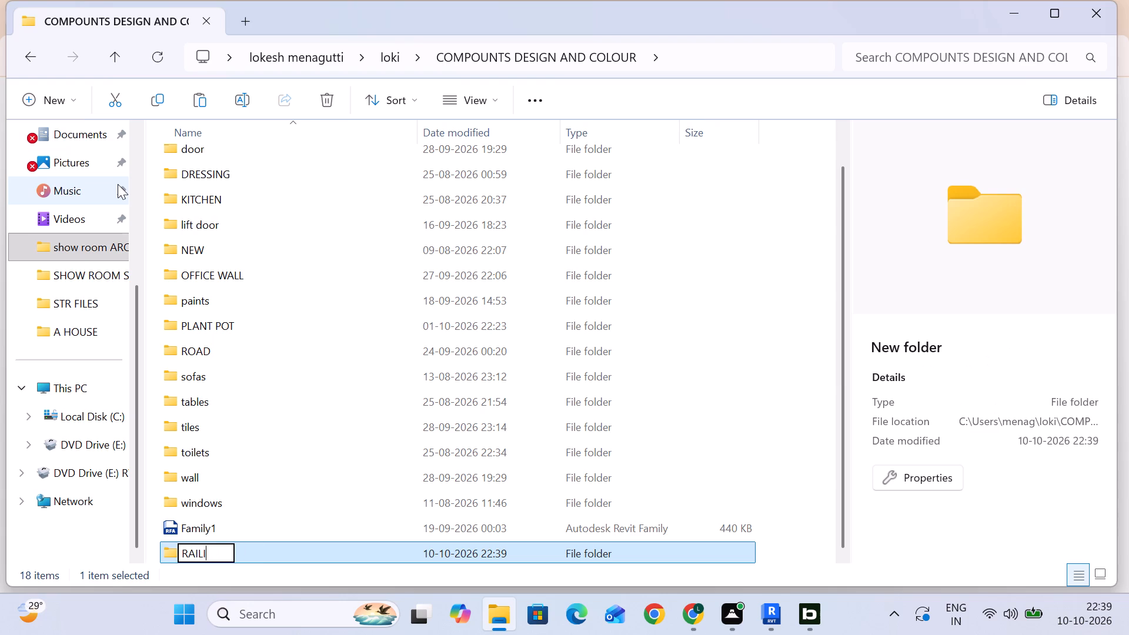
{"action": "type", "text": "NG"}
{"action": "key", "text": "Return"}
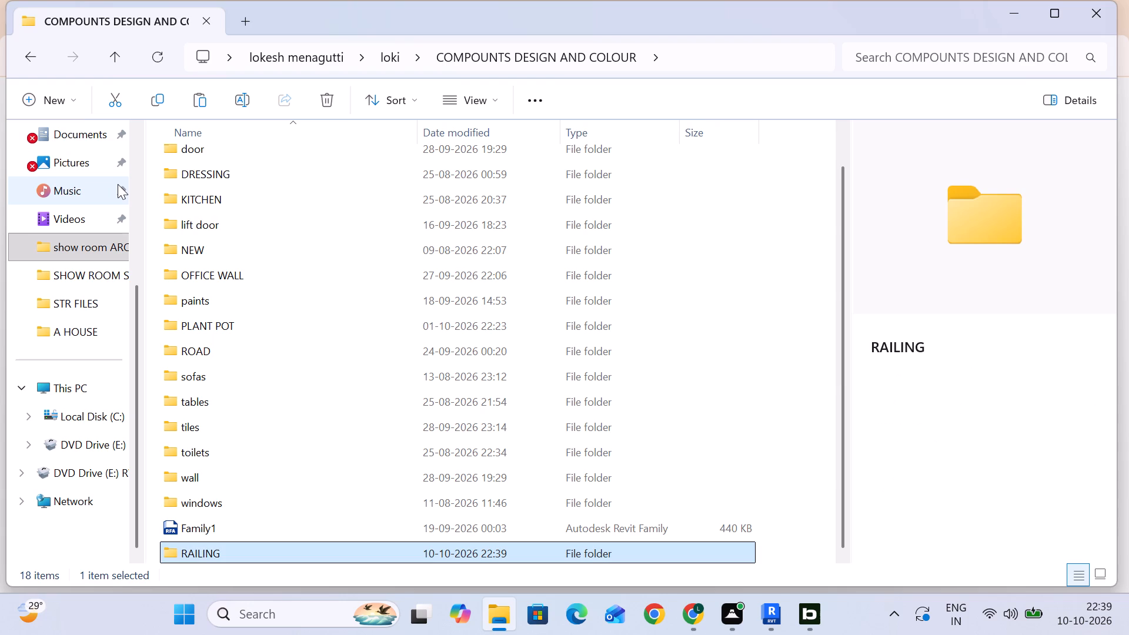
Paste the copied balustrade project into the RAILING folder.
{"action": "double_click", "coordinate": [268, 550]}
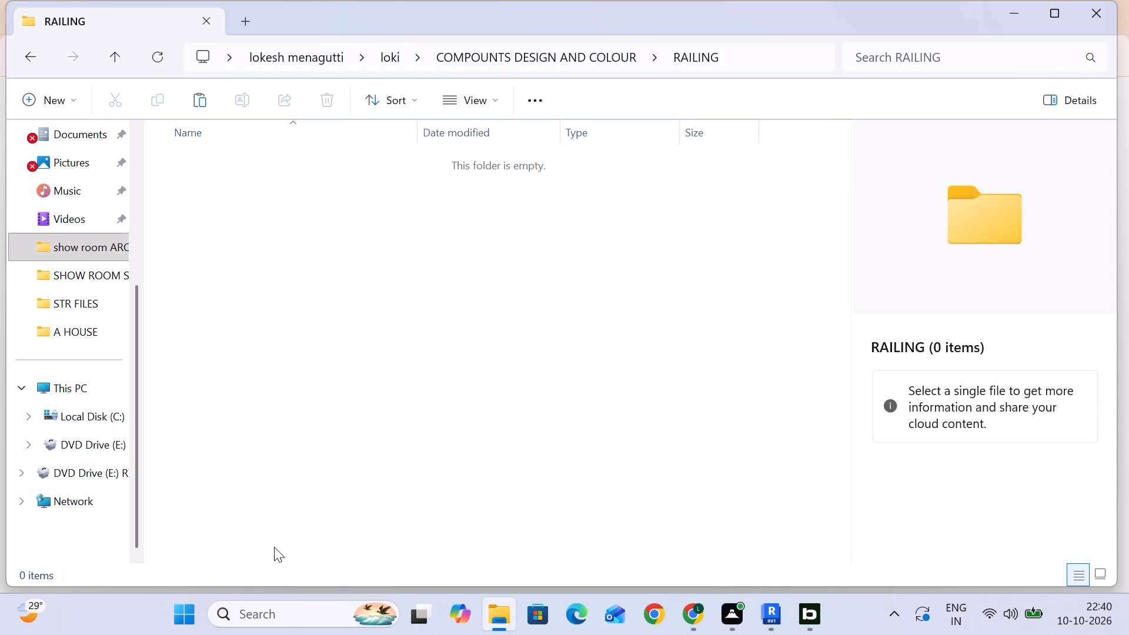
{"action": "key", "text": "ctrl+v"}
{"action": "left_click", "coordinate": [355, 352]}
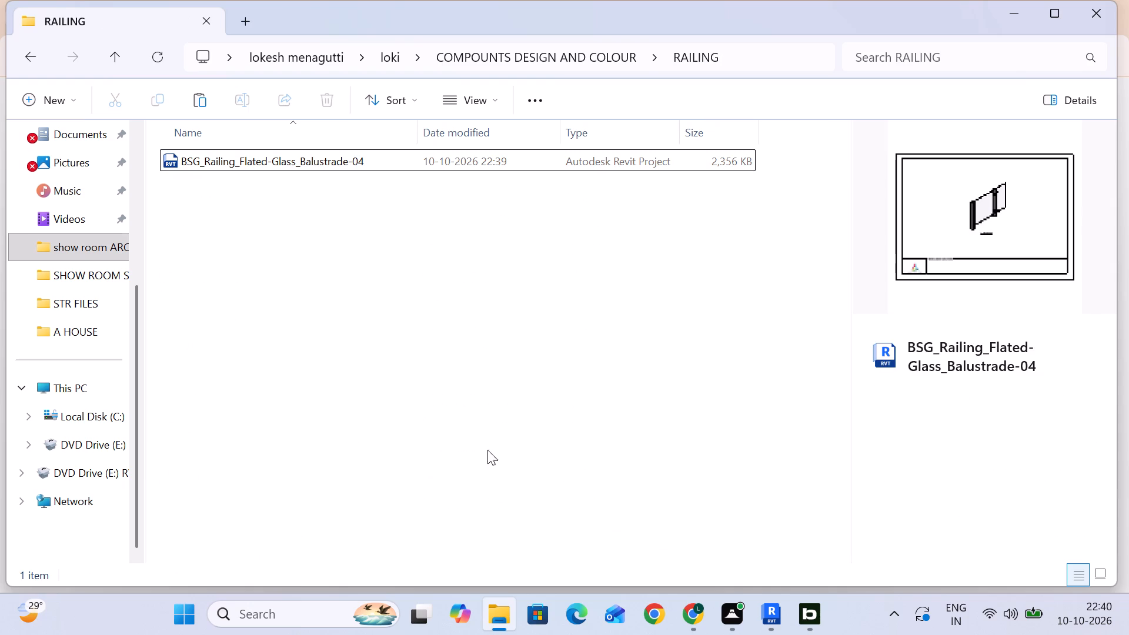
Switch to Revit and close the GROUND FLOOR and SECOND FLOOR views.
{"action": "left_click", "coordinate": [764, 608]}
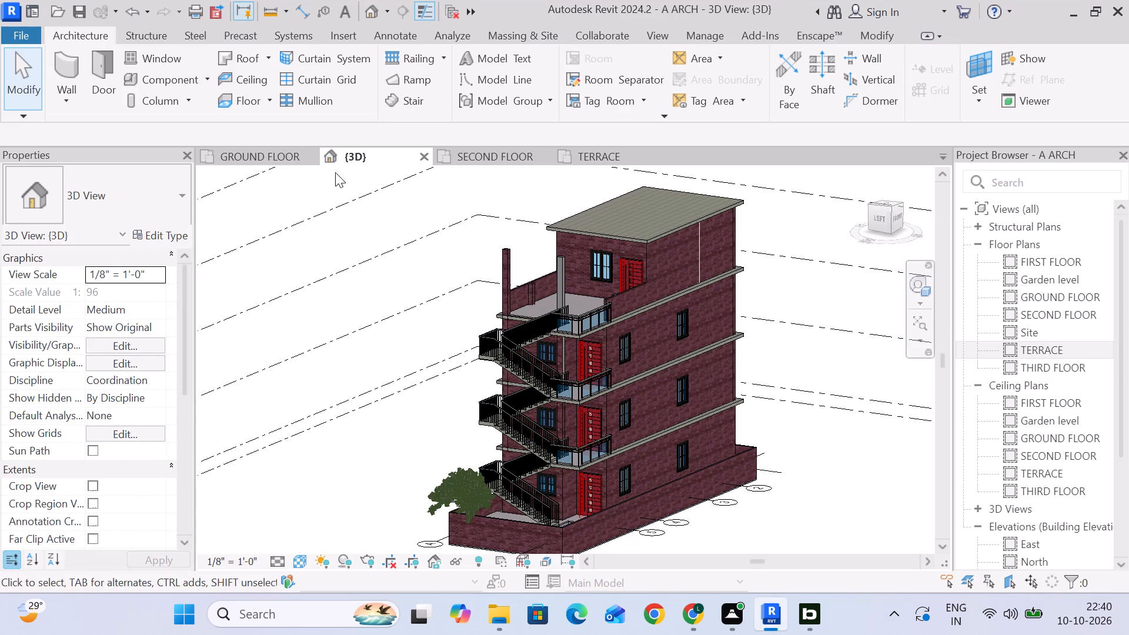
{"action": "left_click", "coordinate": [306, 152]}
{"action": "left_click", "coordinate": [420, 157]}
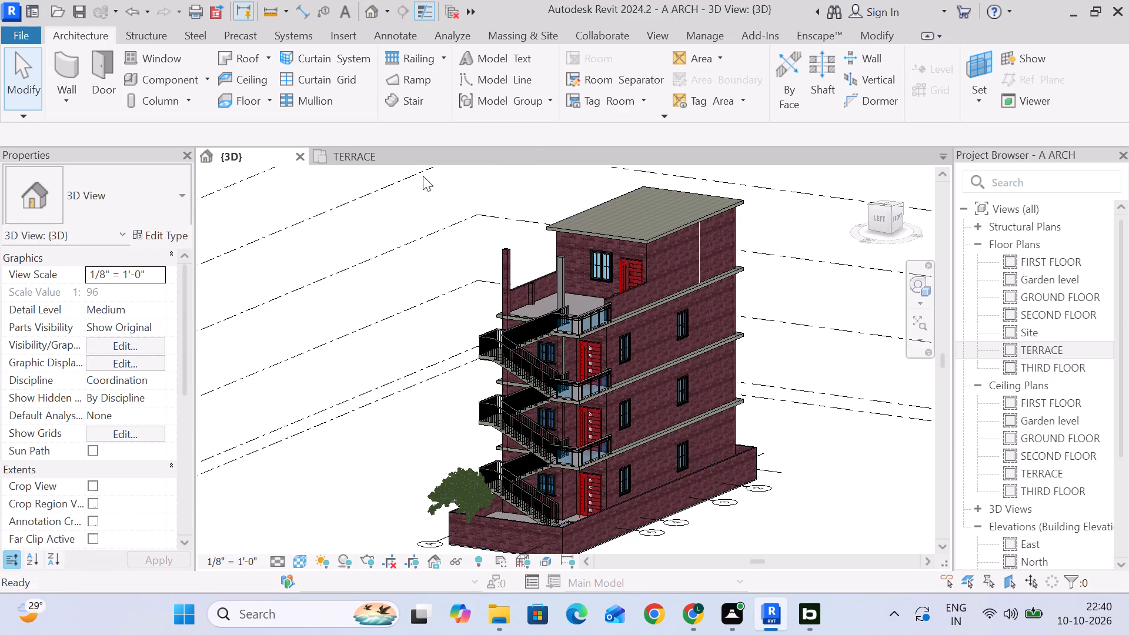
Open the BSG_Railing_Flated-Glass_Balustrade-04 project from the RAILING folder inside loki > COMPOUNTS DESIGN AND COLOUR.
{"action": "left_click", "coordinate": [17, 29]}
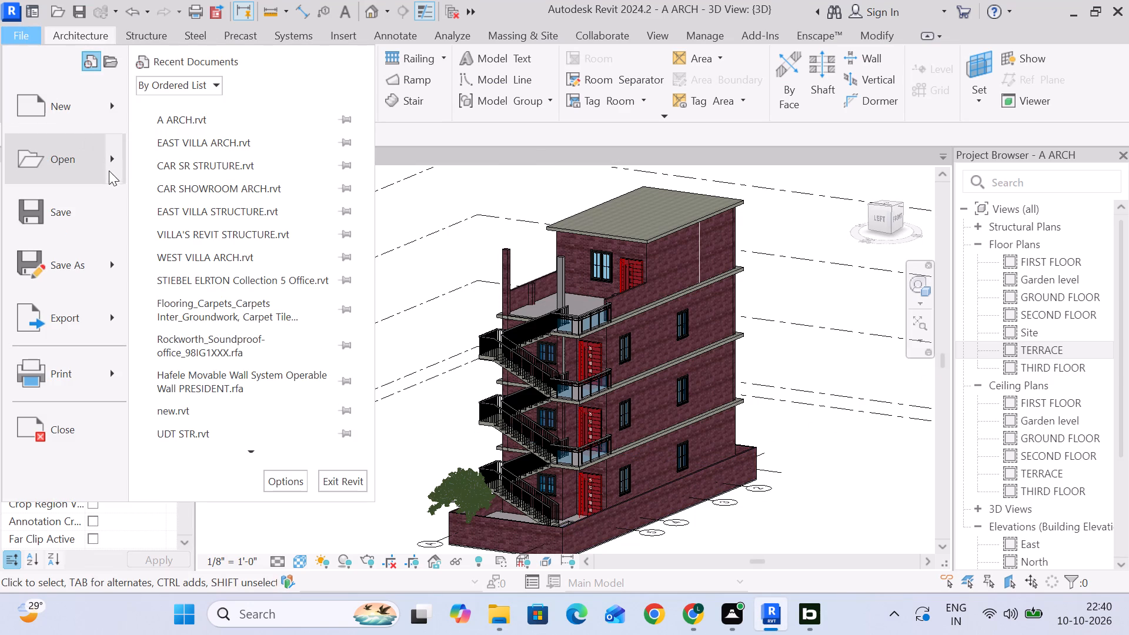
{"action": "left_click", "coordinate": [110, 173]}
{"action": "left_click", "coordinate": [204, 144]}
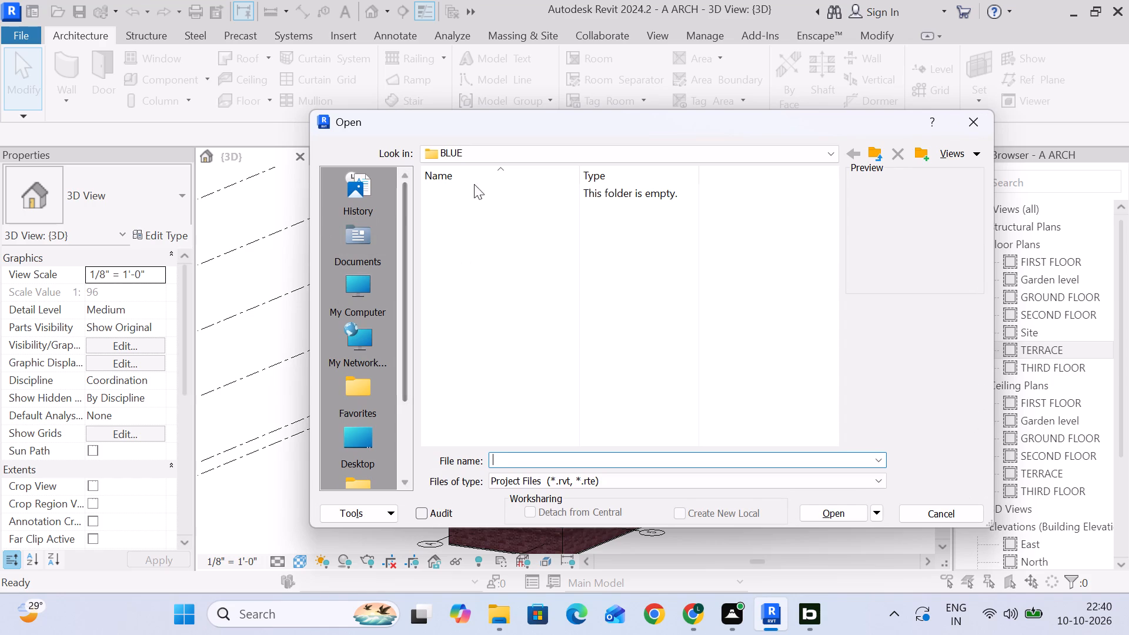
{"action": "left_click", "coordinate": [352, 444]}
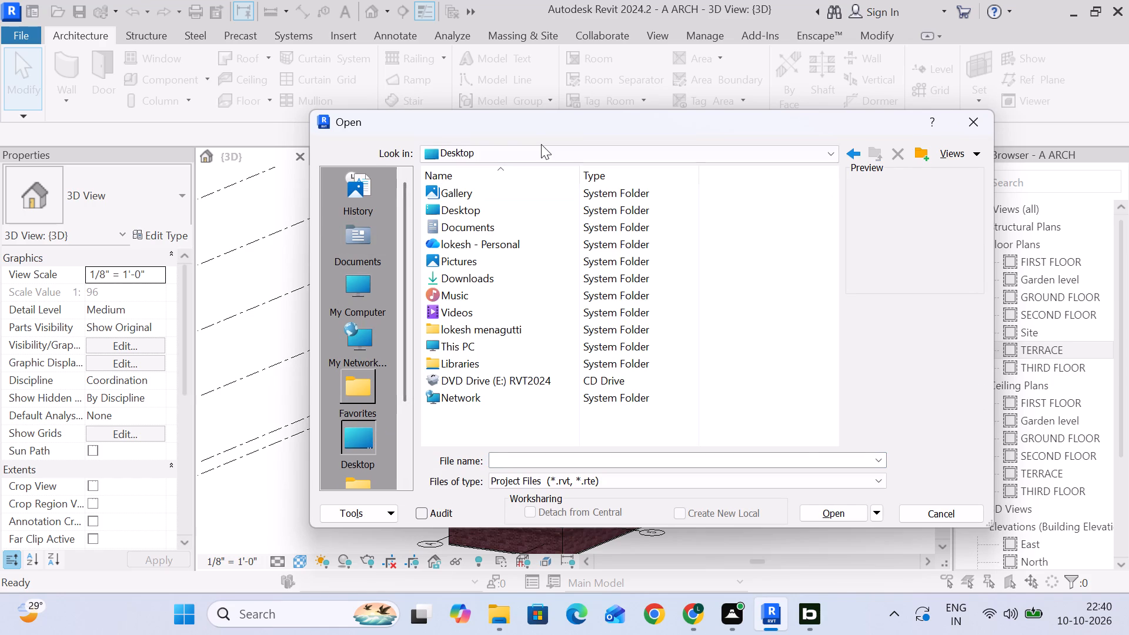
{"action": "left_click", "coordinate": [543, 155]}
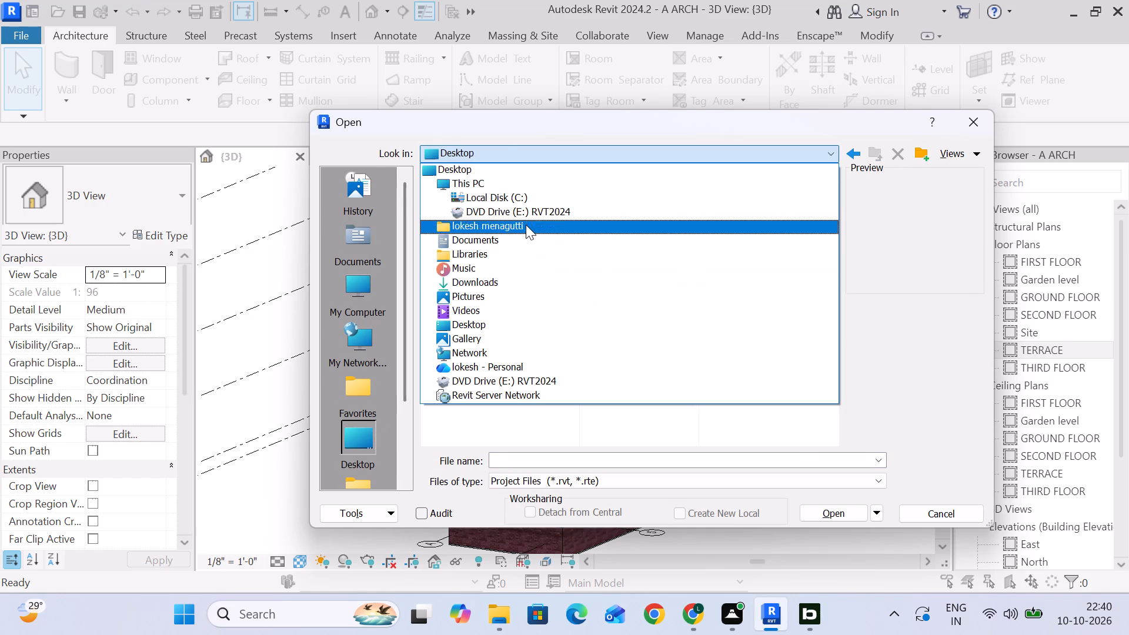
{"action": "left_click", "coordinate": [526, 225]}
{"action": "double_click", "coordinate": [480, 372]}
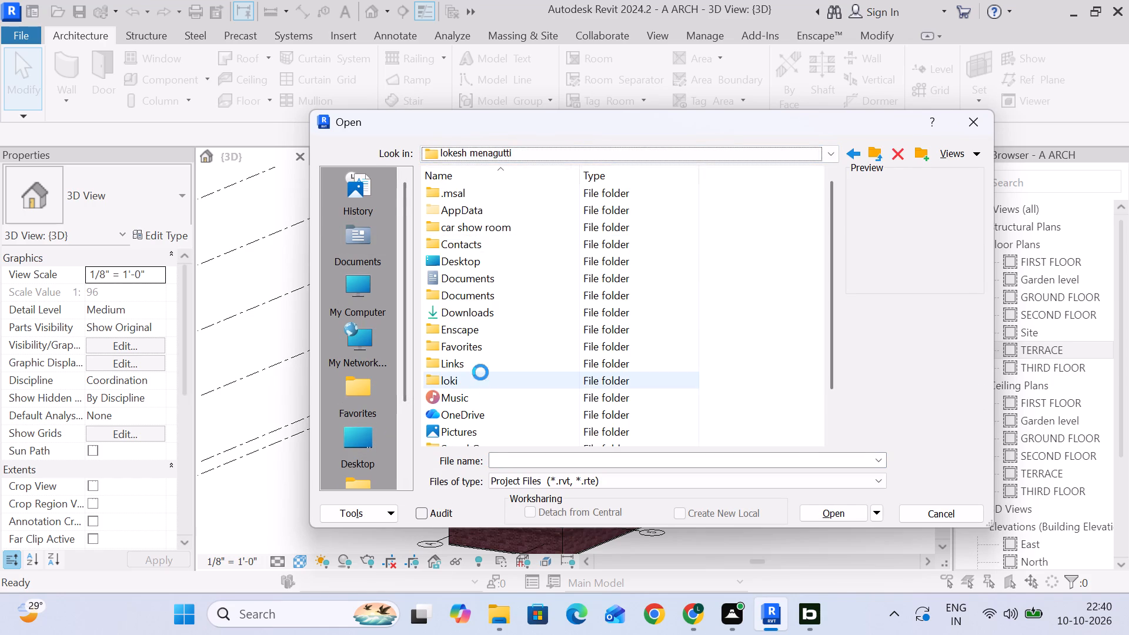
{"action": "double_click", "coordinate": [509, 208]}
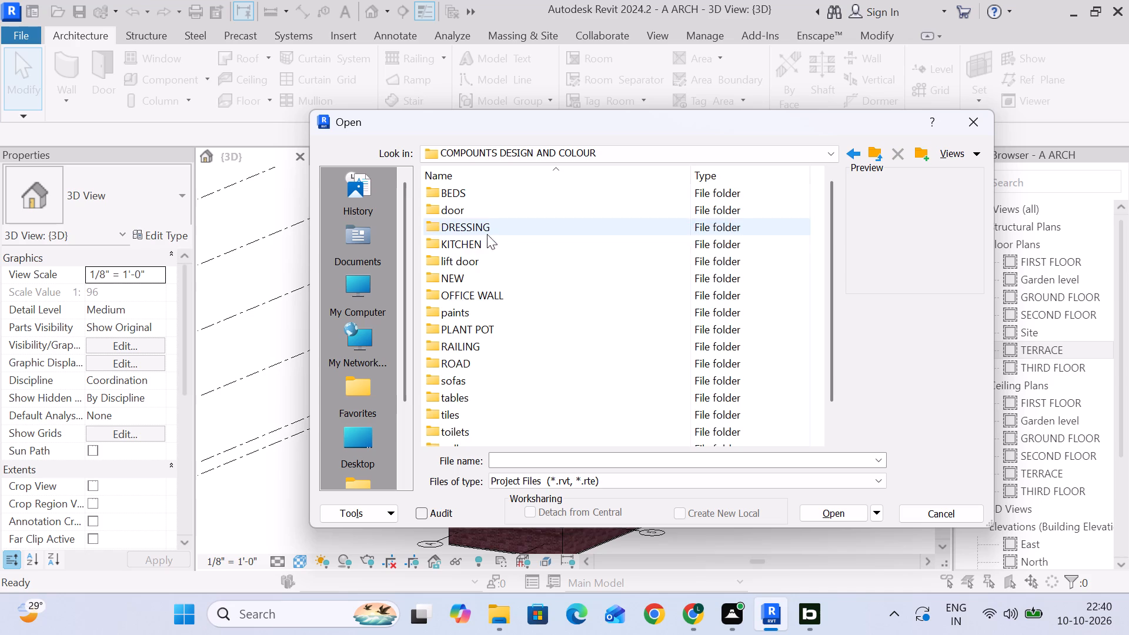
{"action": "scroll", "coordinate": [465, 295], "scroll_direction": "down", "scroll_amount": 3}
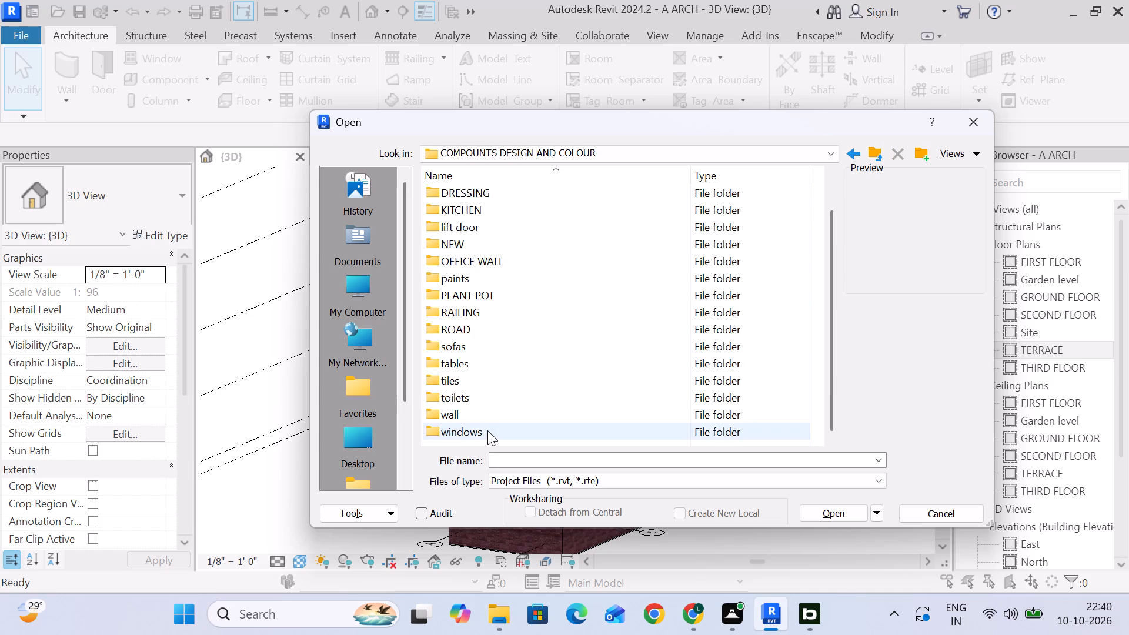
{"action": "scroll", "coordinate": [493, 240], "scroll_direction": "up", "scroll_amount": 5}
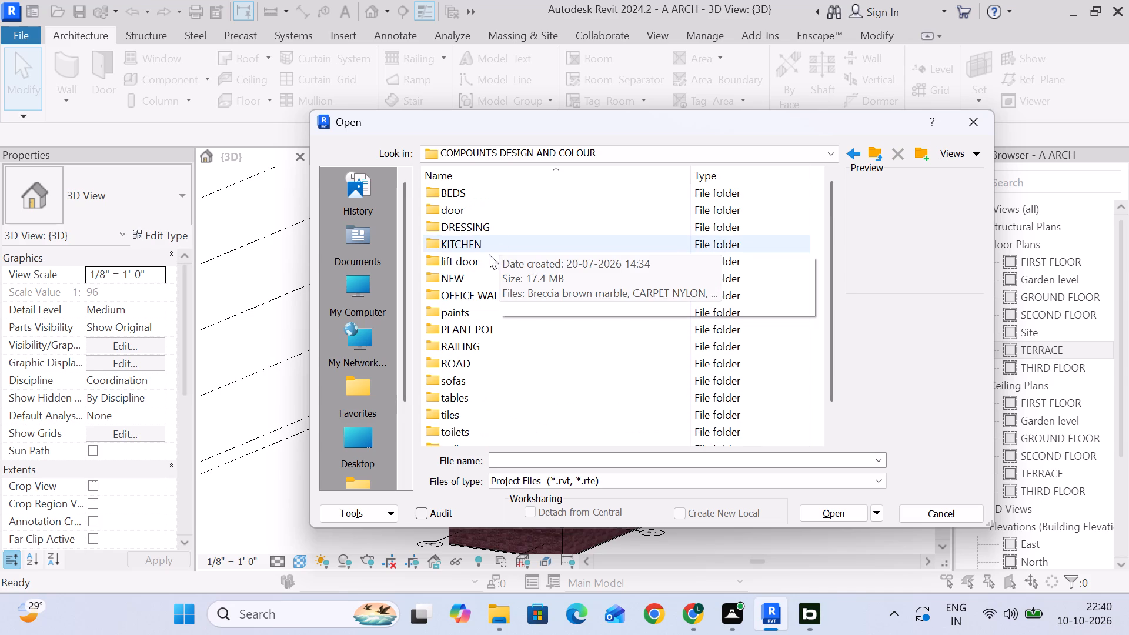
{"action": "scroll", "coordinate": [477, 277], "scroll_direction": "up", "scroll_amount": 11}
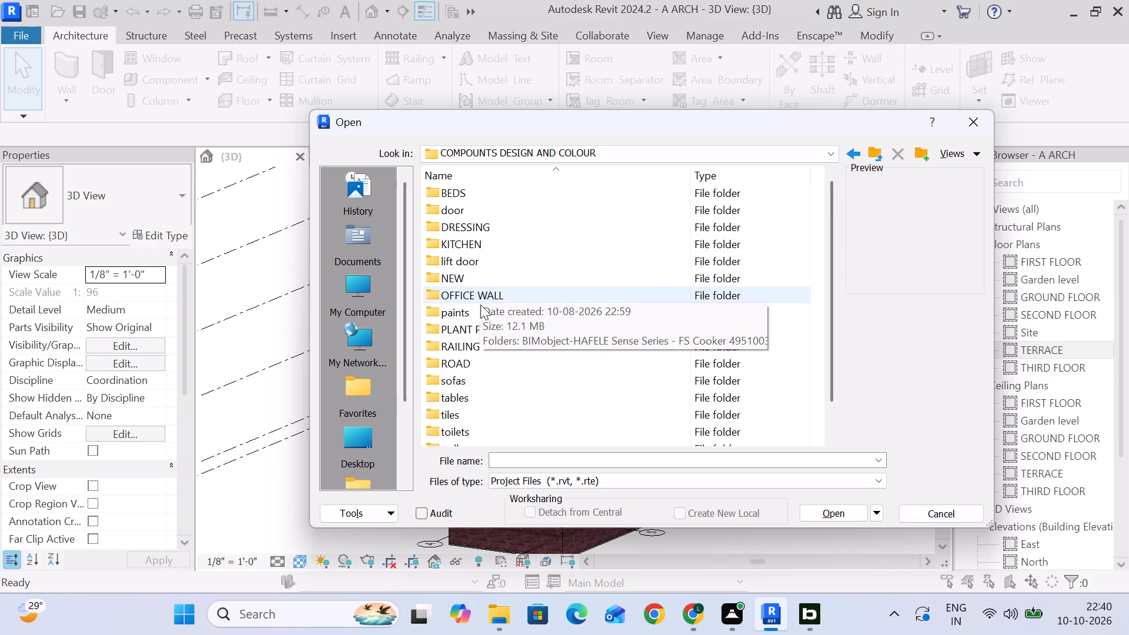
{"action": "double_click", "coordinate": [477, 347]}
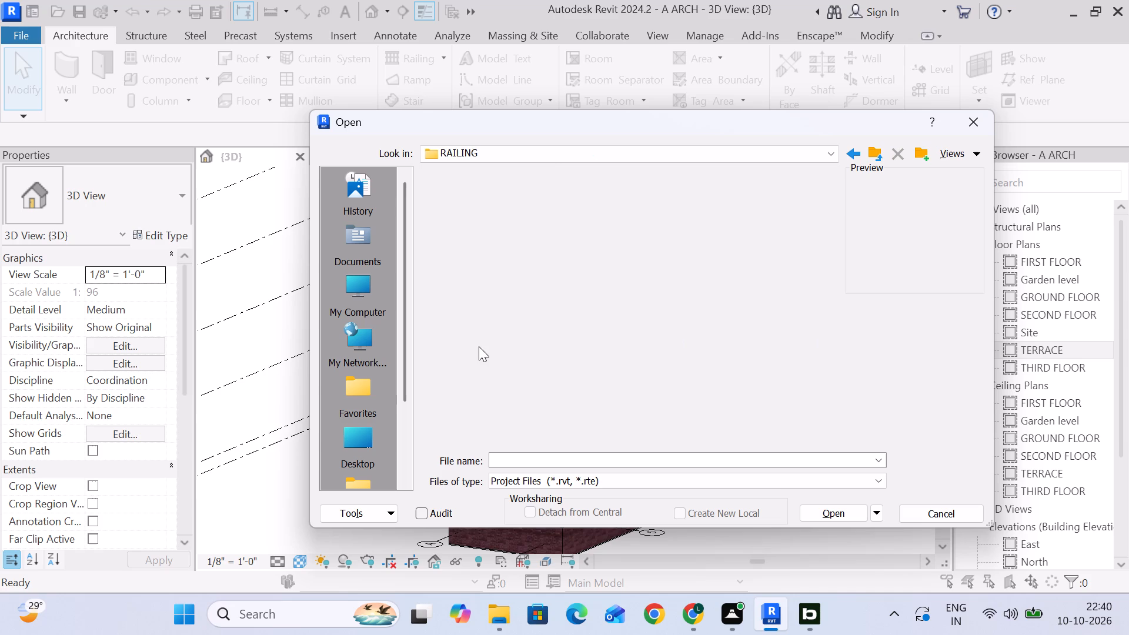
{"action": "left_click", "coordinate": [470, 196]}
{"action": "left_click", "coordinate": [826, 512]}
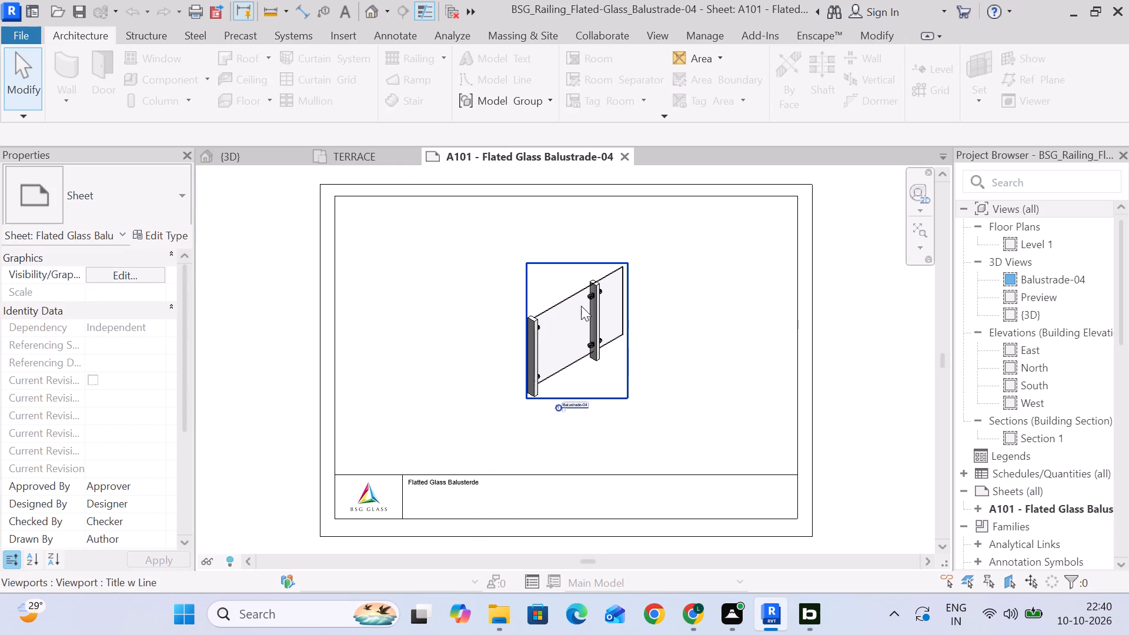
Examine the flat tempered glass balustrade in the balustrade project's default 3D view and select the railing.
{"action": "left_click", "coordinate": [376, 8]}
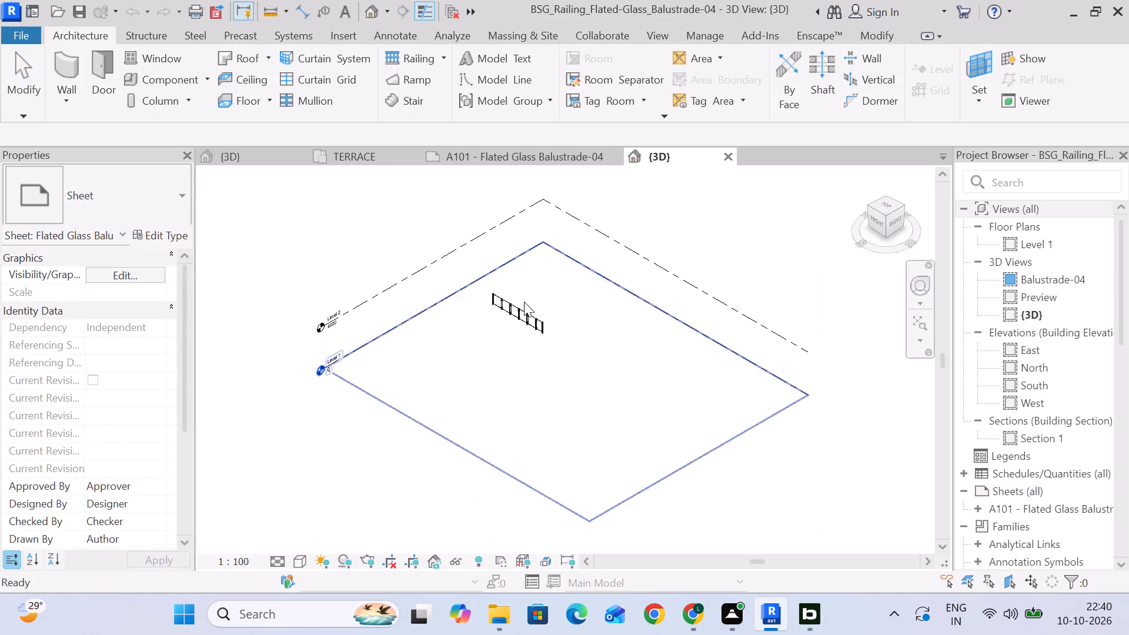
{"action": "scroll", "coordinate": [530, 323], "scroll_direction": "up", "scroll_amount": 14}
{"action": "scroll", "coordinate": [676, 339], "scroll_direction": "down", "scroll_amount": 2}
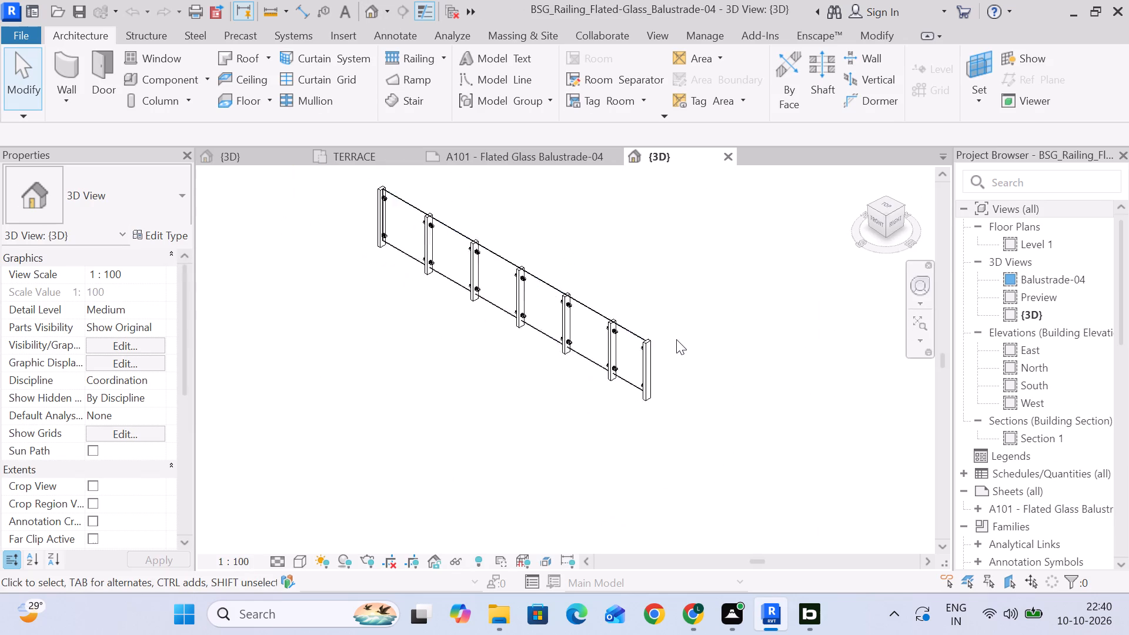
{"action": "scroll", "coordinate": [676, 339], "scroll_direction": "down", "scroll_amount": 1}
{"action": "middle_click_drag", "start_coordinate": [735, 336], "coordinate": [602, 295]}
{"action": "scroll", "coordinate": [700, 380], "scroll_direction": "down", "scroll_amount": 6}
{"action": "middle_click_drag", "start_coordinate": [807, 398], "coordinate": [400, 286]}
{"action": "scroll", "coordinate": [579, 289], "scroll_direction": "up", "scroll_amount": 3}
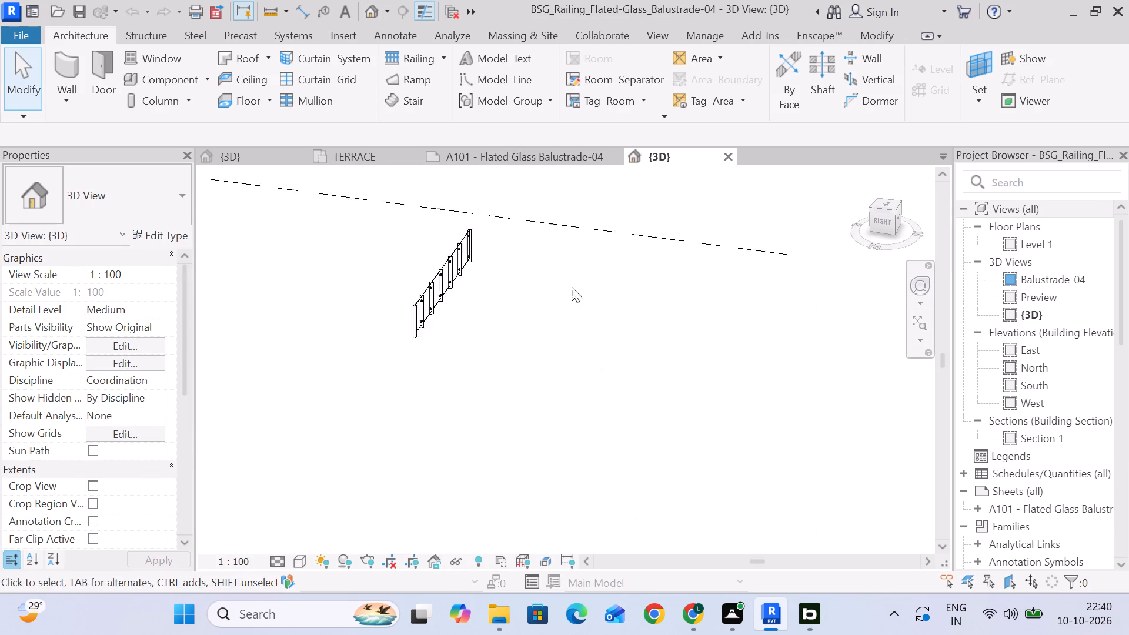
{"action": "scroll", "coordinate": [572, 287], "scroll_direction": "up", "scroll_amount": 9}
{"action": "middle_click_drag", "start_coordinate": [602, 359], "coordinate": [591, 327], "text": "shift"}
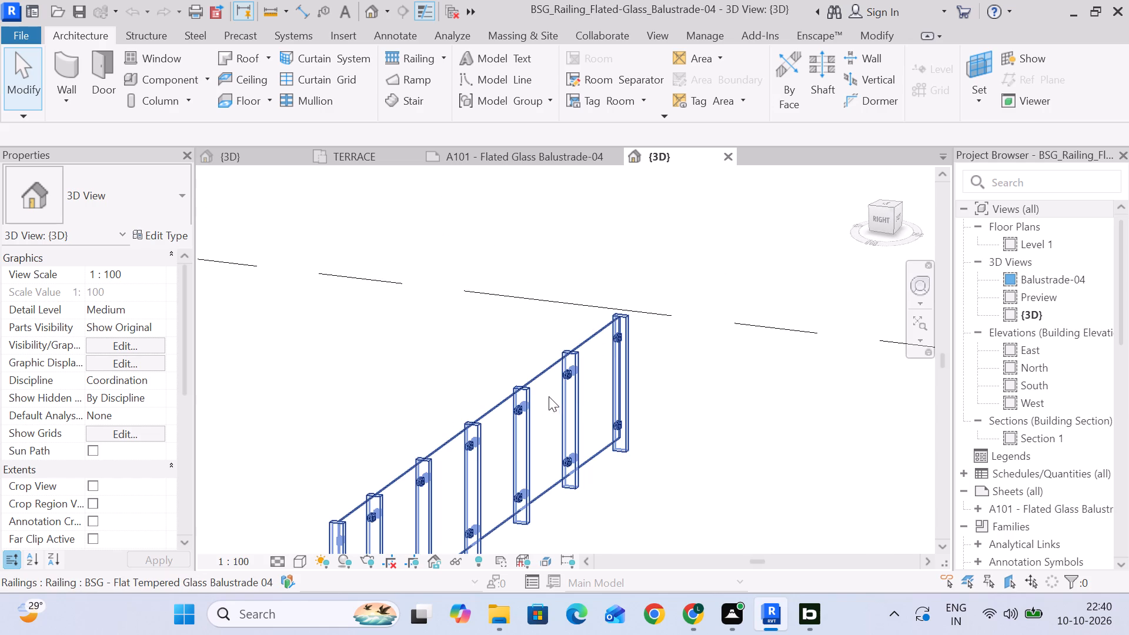
{"action": "left_click", "coordinate": [532, 396]}
{"action": "middle_click_drag", "start_coordinate": [620, 396], "coordinate": [680, 229]}
{"action": "scroll", "coordinate": [375, 397], "scroll_direction": "up", "scroll_amount": 5}
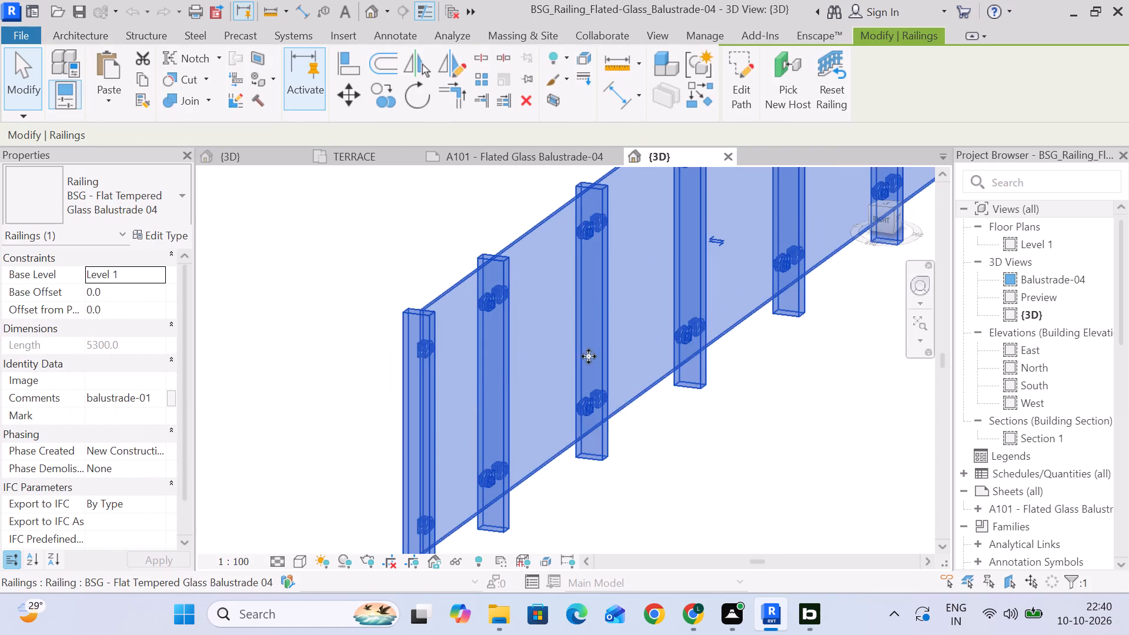
{"action": "scroll", "coordinate": [700, 333], "scroll_direction": "down", "scroll_amount": 5}
{"action": "middle_click_drag", "start_coordinate": [700, 331], "coordinate": [583, 339]}
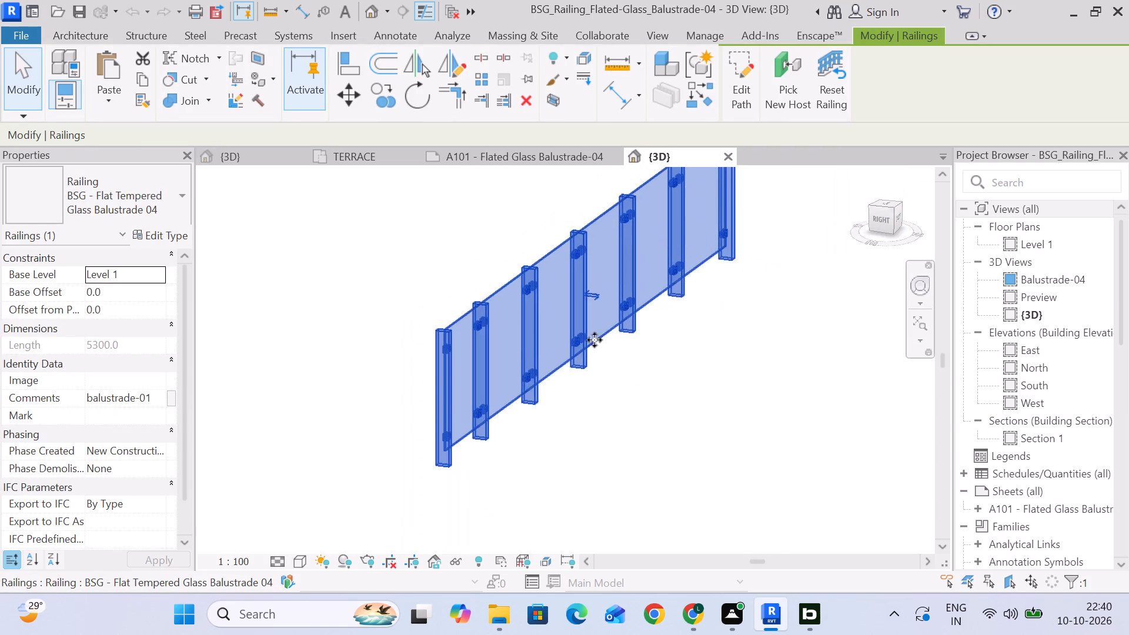
{"action": "scroll", "coordinate": [610, 339], "scroll_direction": "down", "scroll_amount": 4}
Inspect the selected railing's path in sketch mode and leave the sketch without edits.
{"action": "left_click", "coordinate": [737, 116]}
{"action": "left_click", "coordinate": [741, 81]}
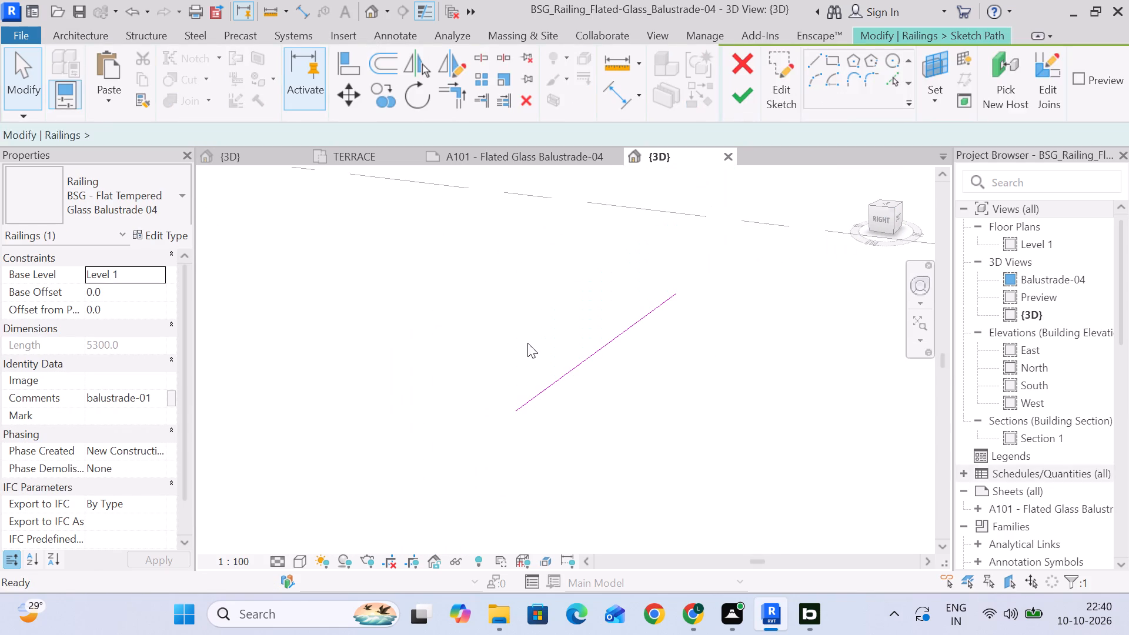
{"action": "scroll", "coordinate": [559, 369], "scroll_direction": "up", "scroll_amount": 6}
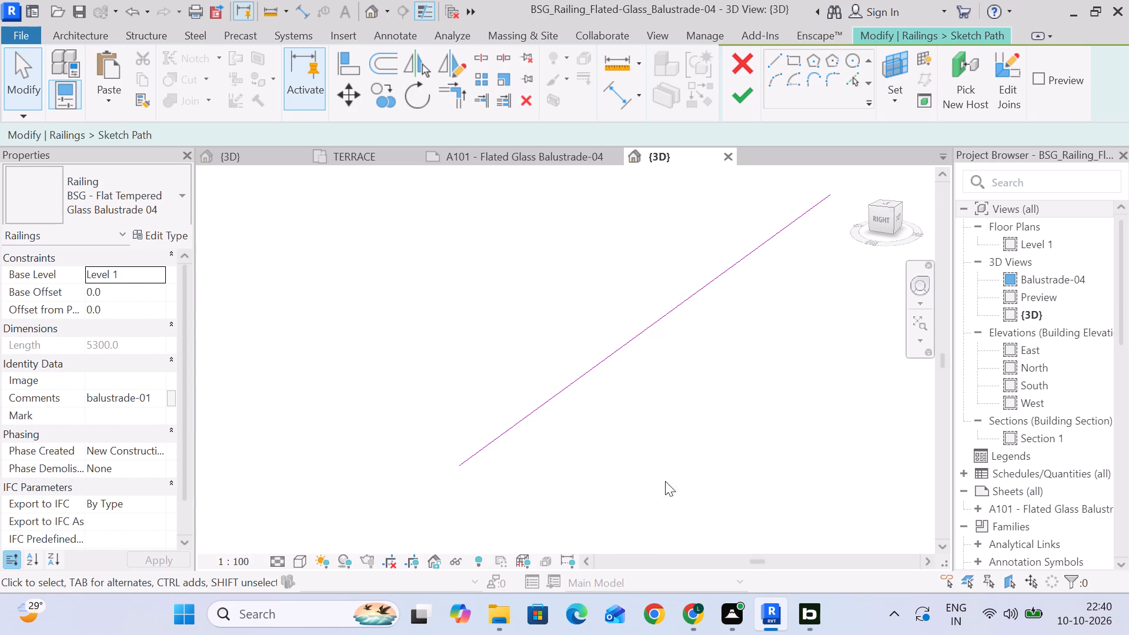
{"action": "left_click", "coordinate": [734, 96]}
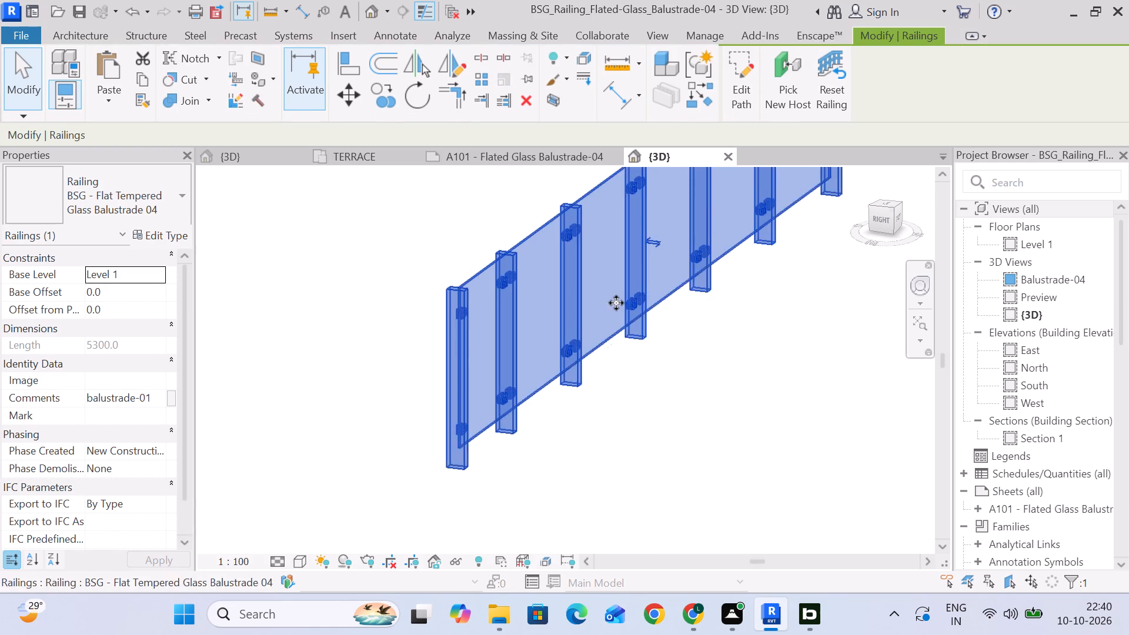
Copy the BSG - Flat Tempered Glass Balustrade 04 railing into A ARCH's TERRACE floor plan, placing it on the roof slab.
{"action": "middle_click_drag", "start_coordinate": [614, 308], "coordinate": [574, 379]}
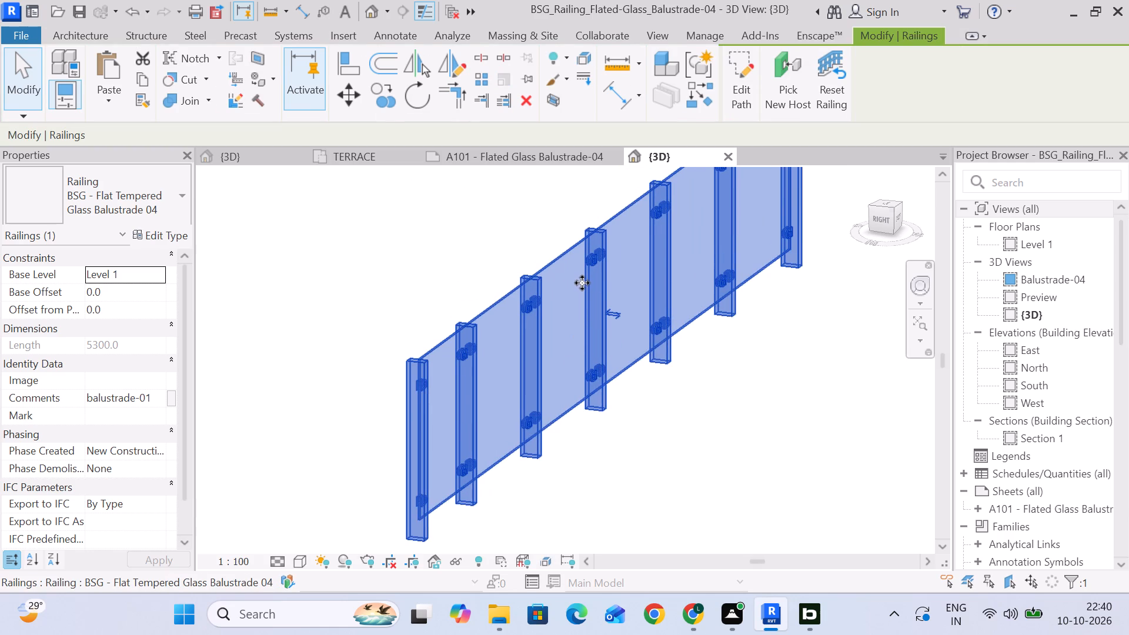
{"action": "key", "text": "ctrl+c"}
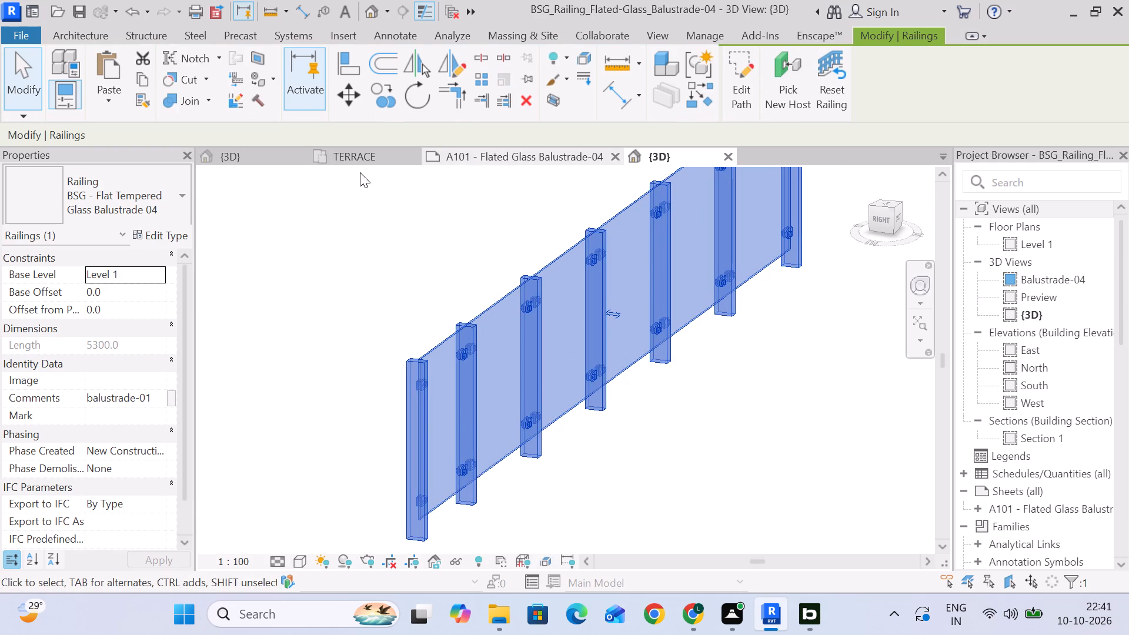
{"action": "left_click", "coordinate": [358, 161]}
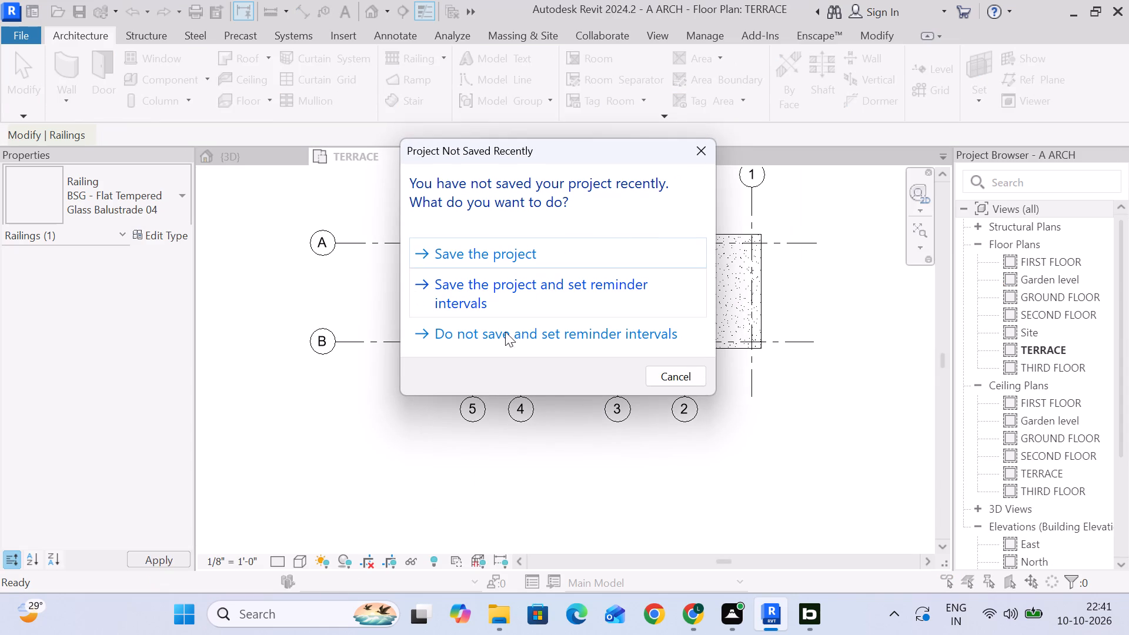
{"action": "left_click", "coordinate": [699, 149]}
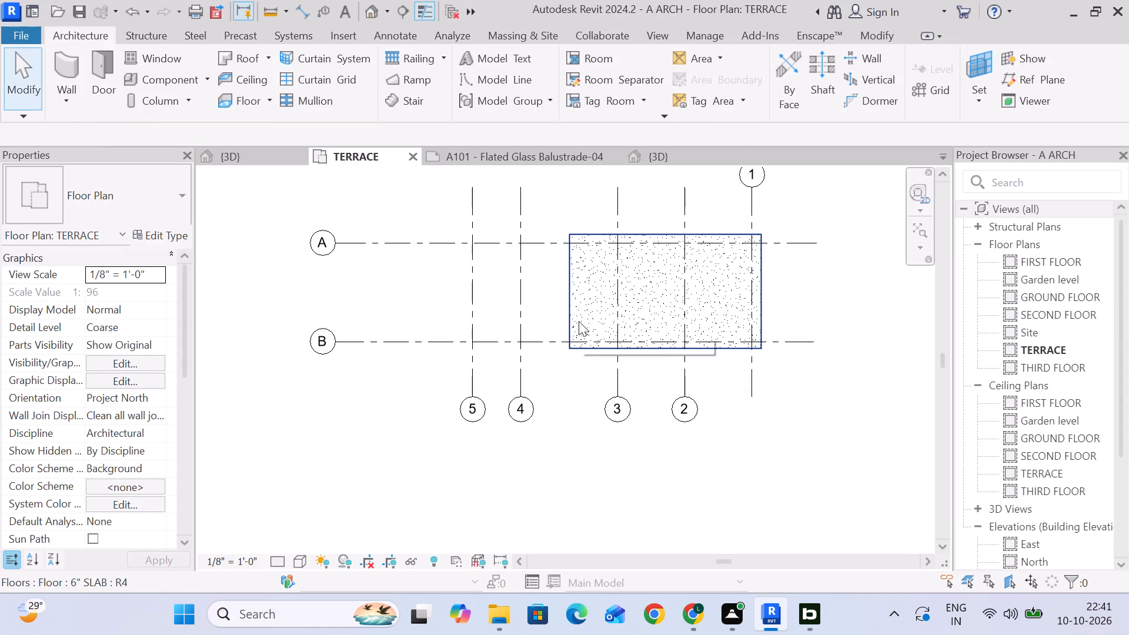
{"action": "key", "text": "ctrl+v"}
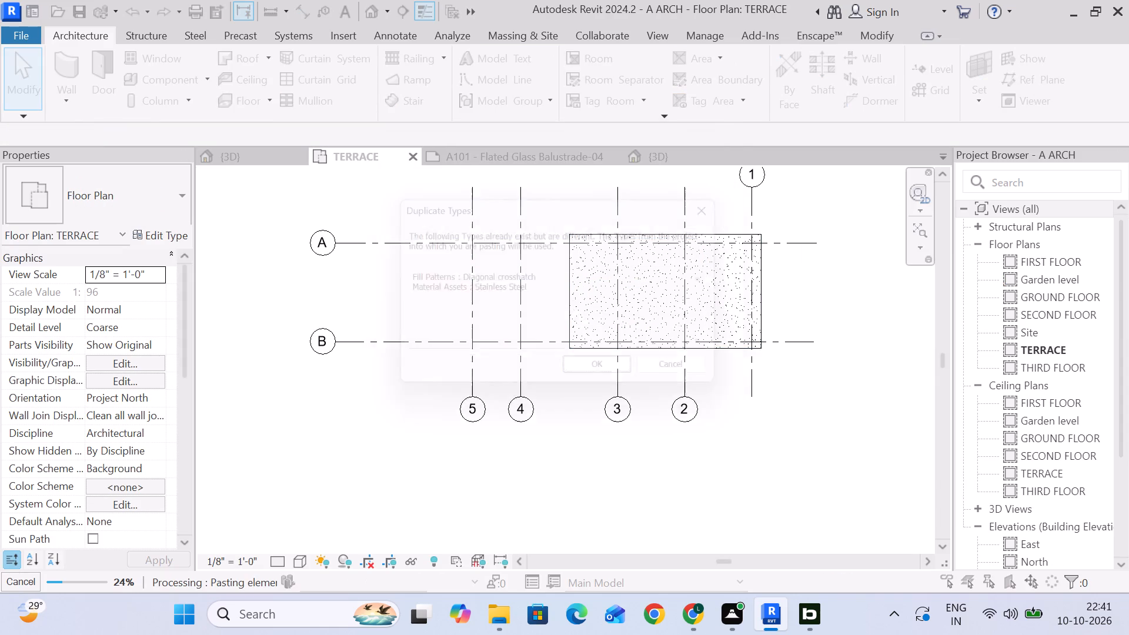
{"action": "left_click", "coordinate": [600, 377]}
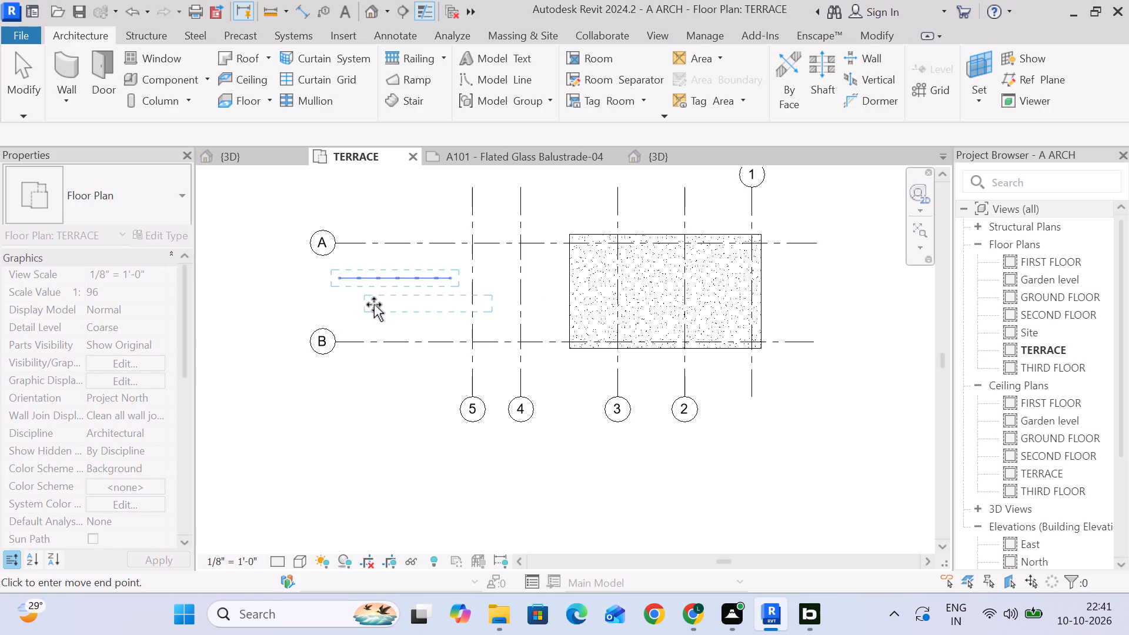
{"action": "key", "text": "space"}
{"action": "key", "text": "space"}
{"action": "key", "text": "space"}
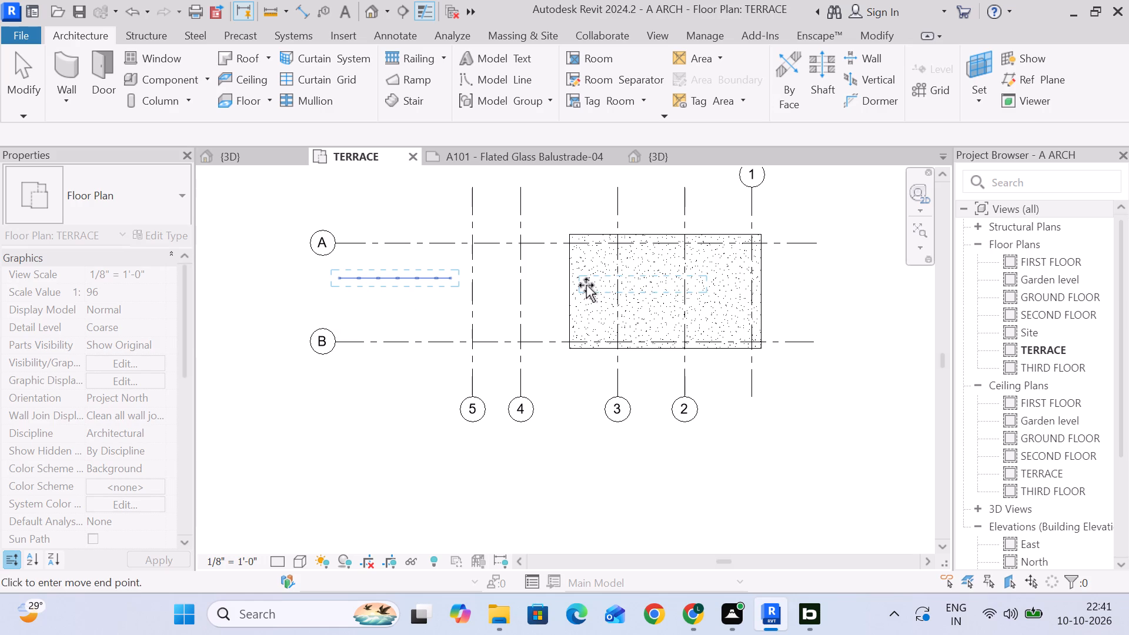
{"action": "left_click", "coordinate": [586, 285]}
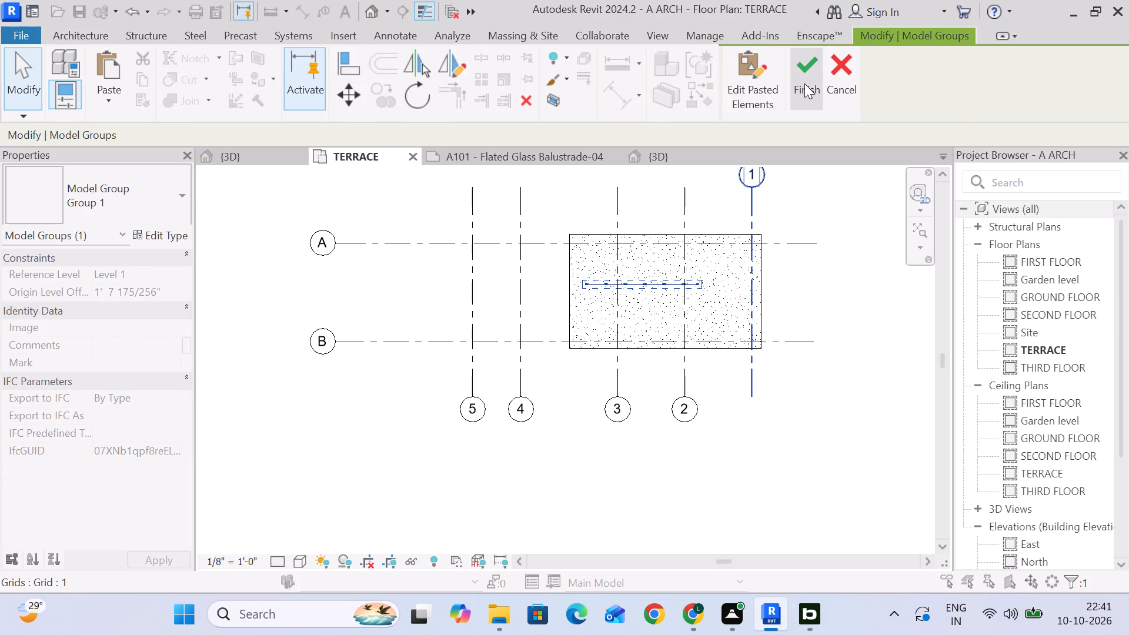
{"action": "left_click", "coordinate": [804, 83]}
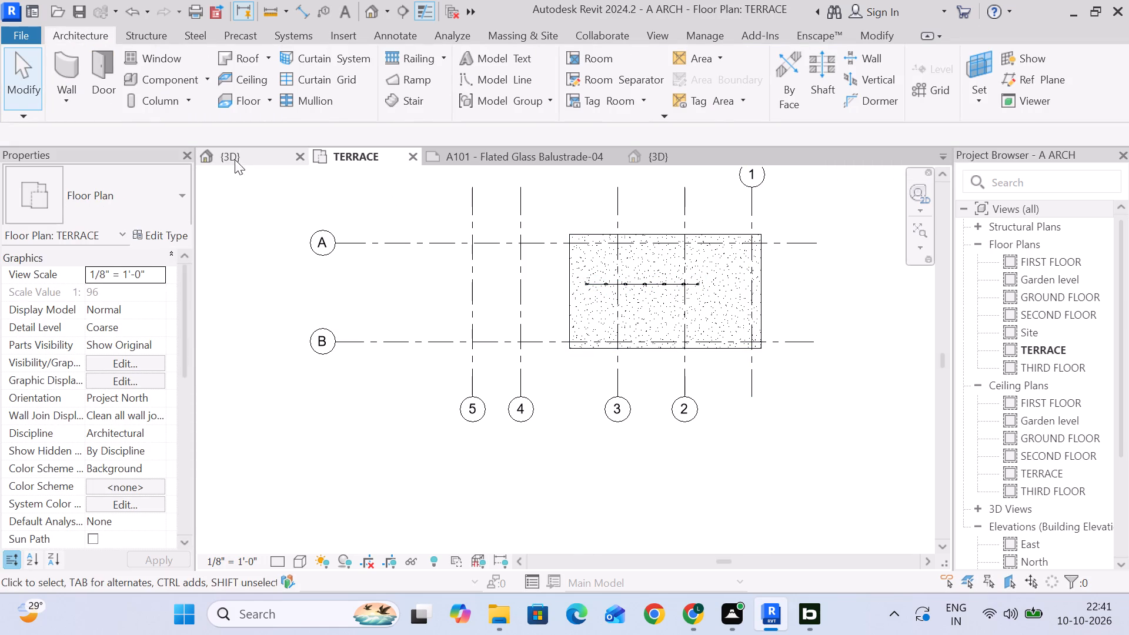
Delete the Glass Panel - Bottom Fill railing on the third-floor balcony beside the stair in the 3D view.
{"action": "left_click", "coordinate": [235, 159]}
{"action": "scroll", "coordinate": [643, 202], "scroll_direction": "up", "scroll_amount": 11}
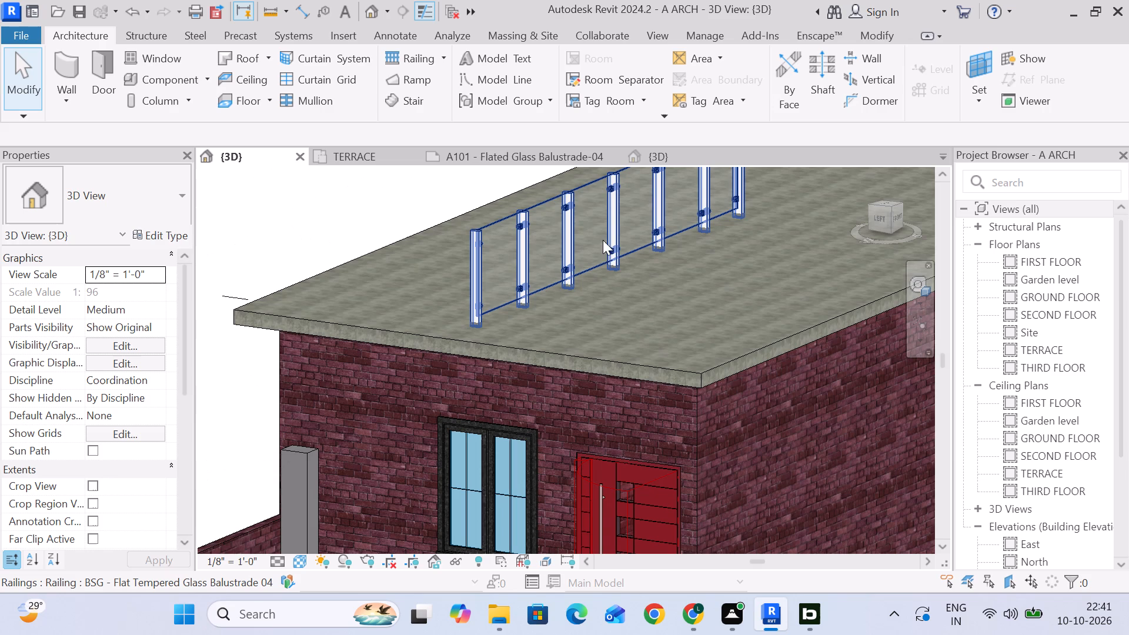
{"action": "middle_click_drag", "start_coordinate": [649, 302], "coordinate": [505, 303]}
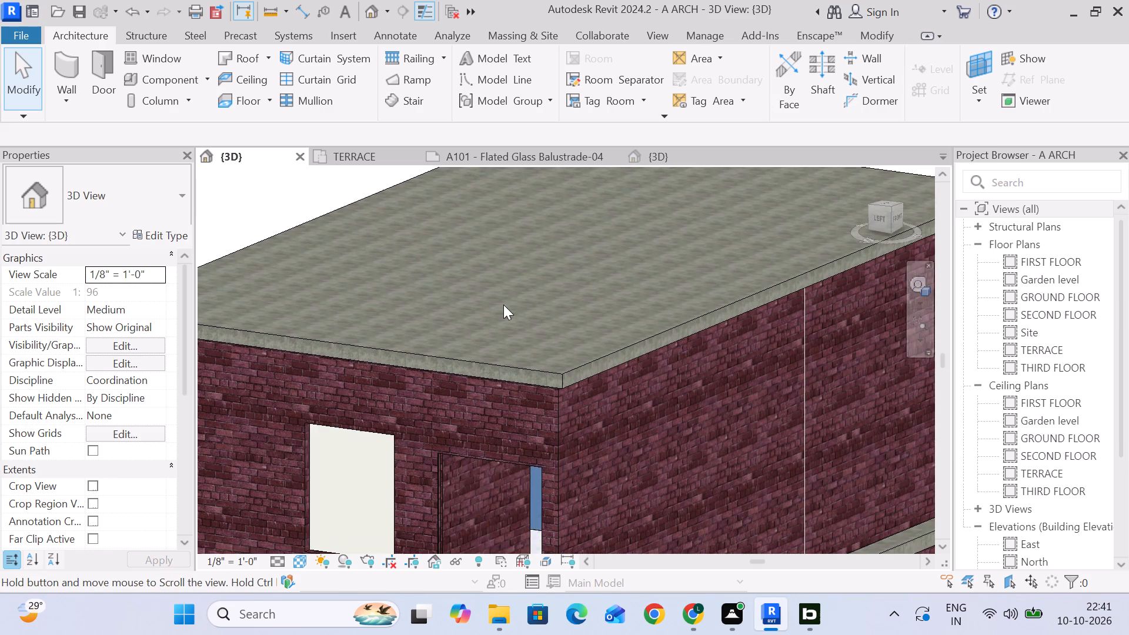
{"action": "scroll", "coordinate": [506, 305], "scroll_direction": "down", "scroll_amount": 5}
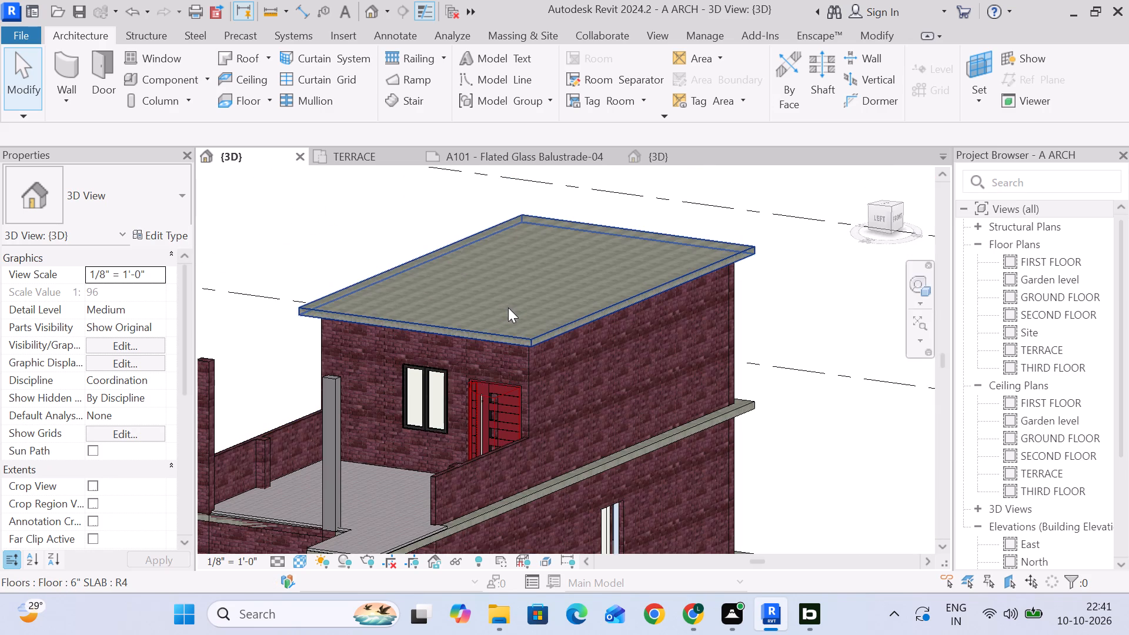
{"action": "middle_click_drag", "start_coordinate": [549, 357], "coordinate": [611, 218]}
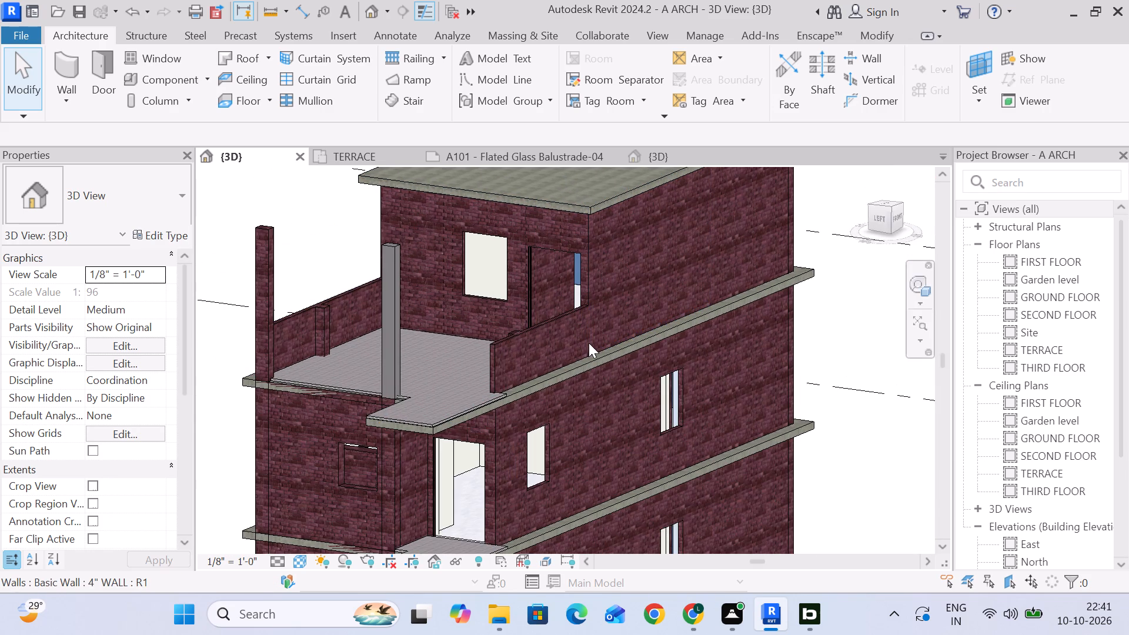
{"action": "scroll", "coordinate": [588, 343], "scroll_direction": "down", "scroll_amount": 2}
{"action": "middle_click_drag", "start_coordinate": [587, 343], "coordinate": [587, 253]}
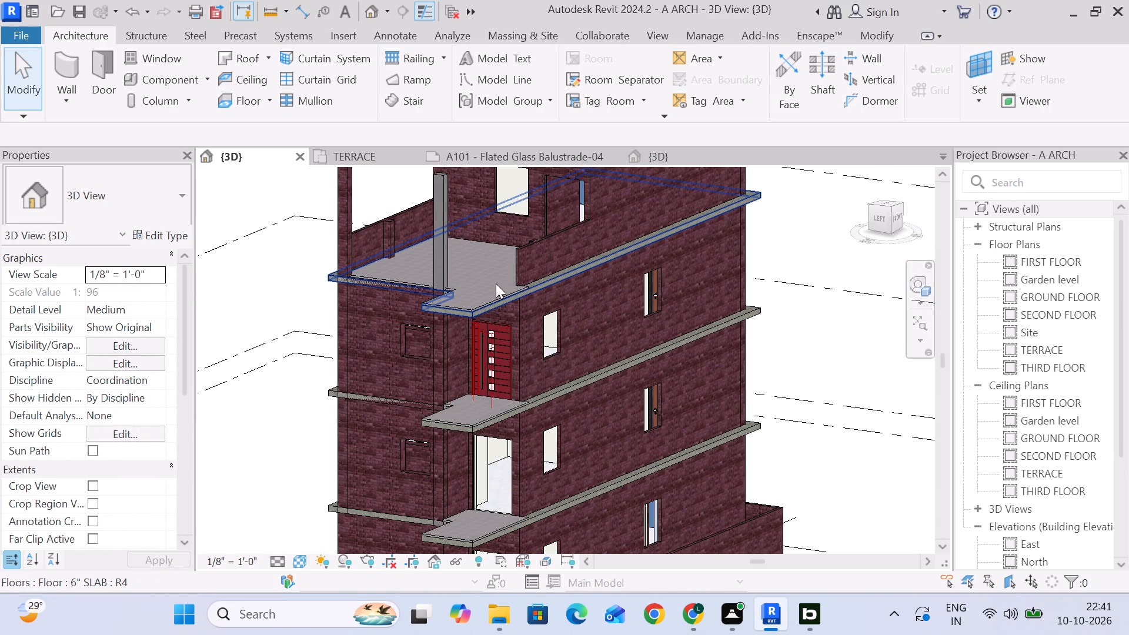
{"action": "scroll", "coordinate": [469, 300], "scroll_direction": "up", "scroll_amount": 5}
{"action": "left_click", "coordinate": [480, 273]}
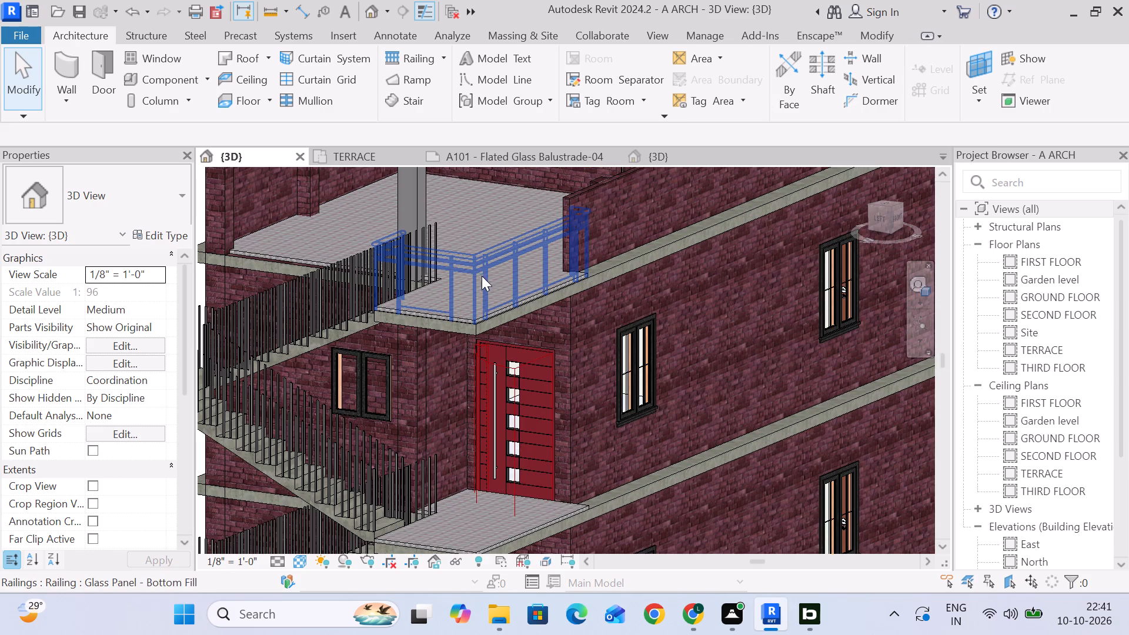
{"action": "left_click", "coordinate": [500, 264]}
{"action": "key", "text": "Delete"}
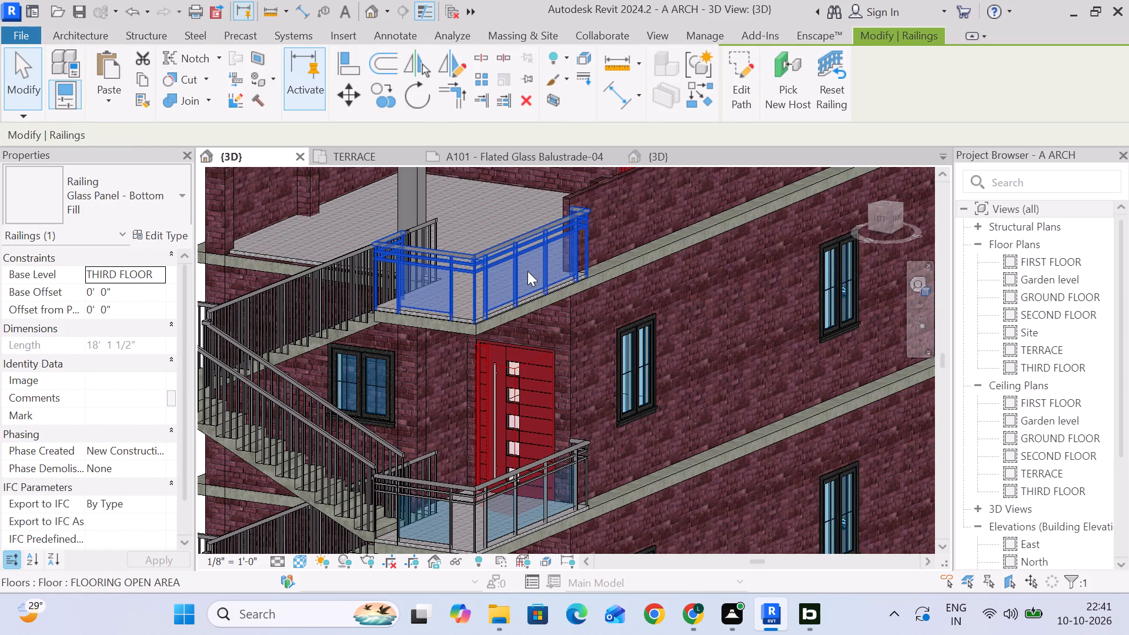
Copy the BSG - Flat Tempered Glass Balustrade 04 railing from the roof slab and paste it aligned to the THIRD FLOOR level.
{"action": "scroll", "coordinate": [537, 274], "scroll_direction": "down", "scroll_amount": 3}
{"action": "middle_click_drag", "start_coordinate": [538, 289], "coordinate": [523, 440]}
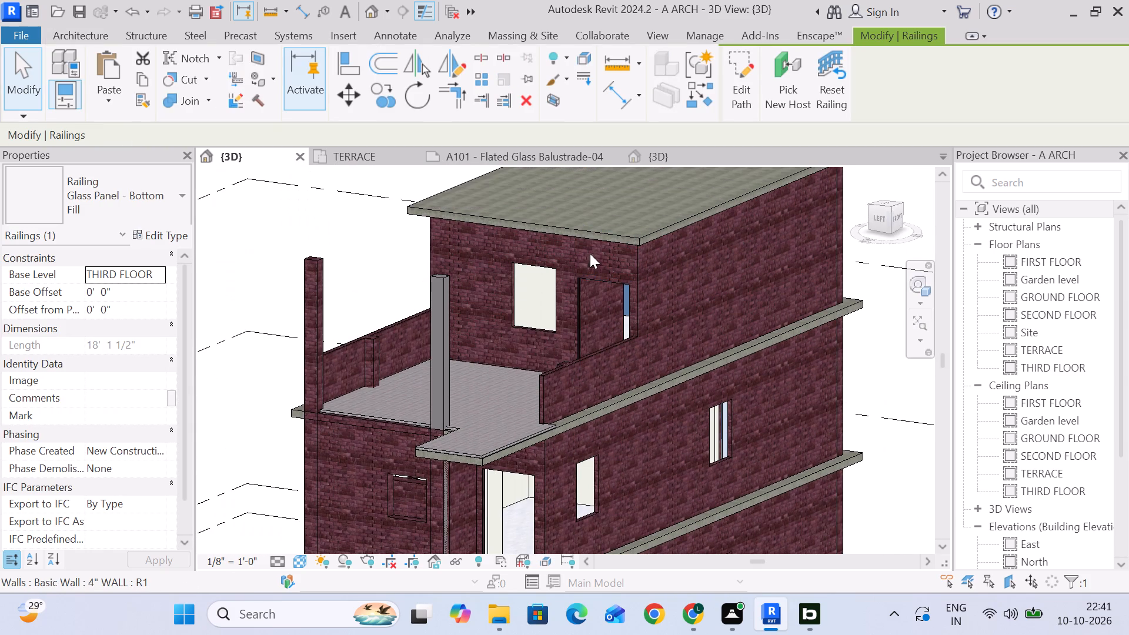
{"action": "left_click", "coordinate": [530, 180]}
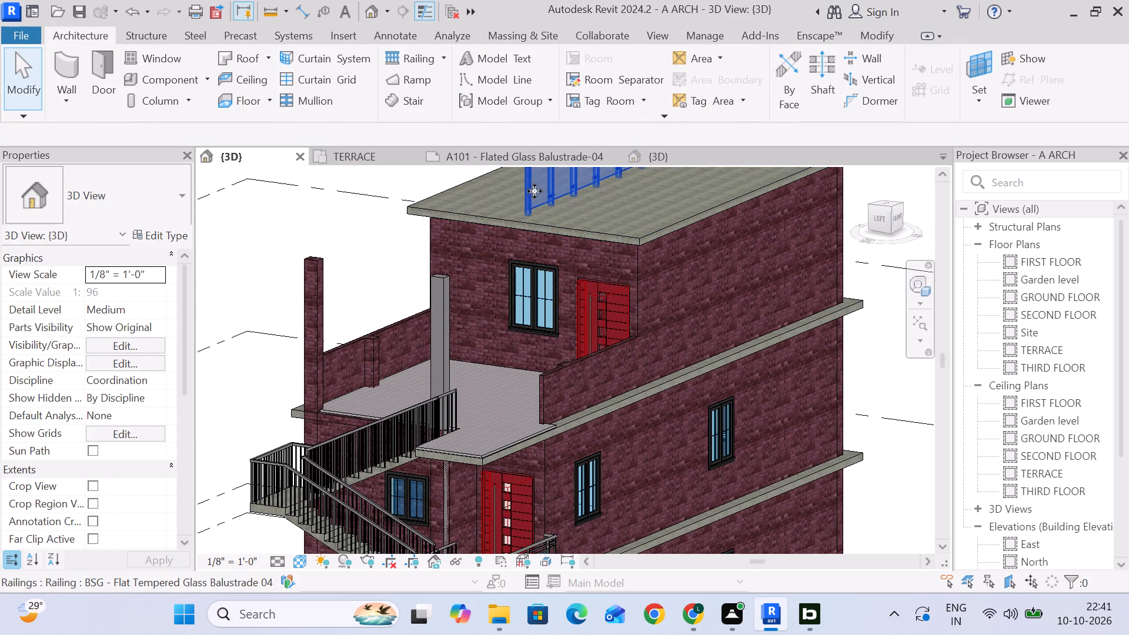
{"action": "middle_click_drag", "start_coordinate": [557, 235], "coordinate": [555, 257]}
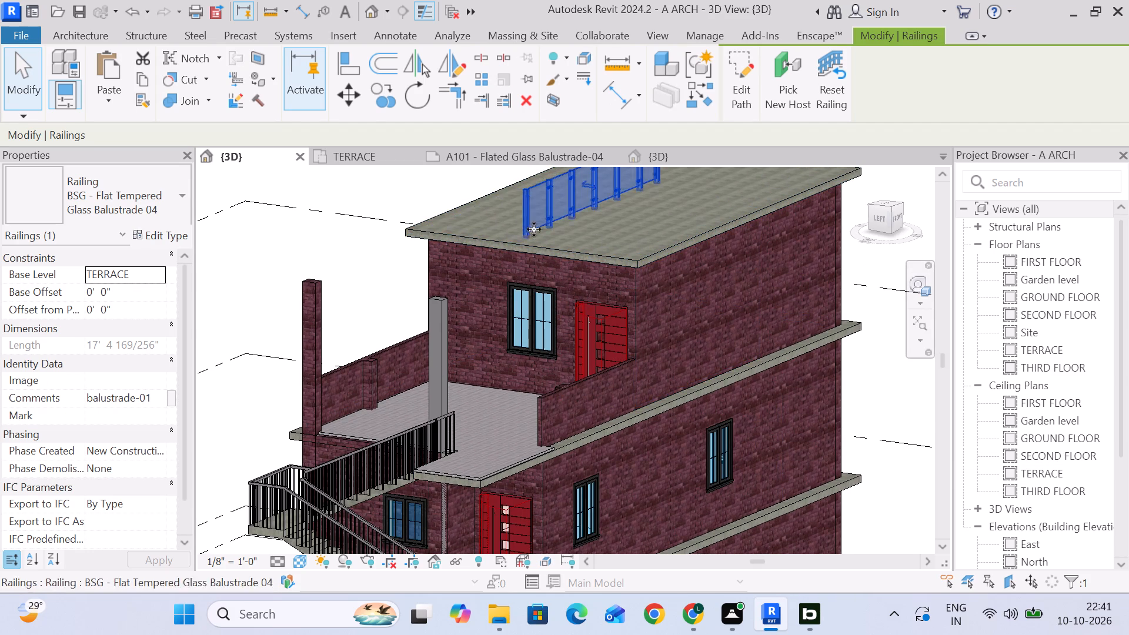
{"action": "left_click", "coordinate": [143, 74]}
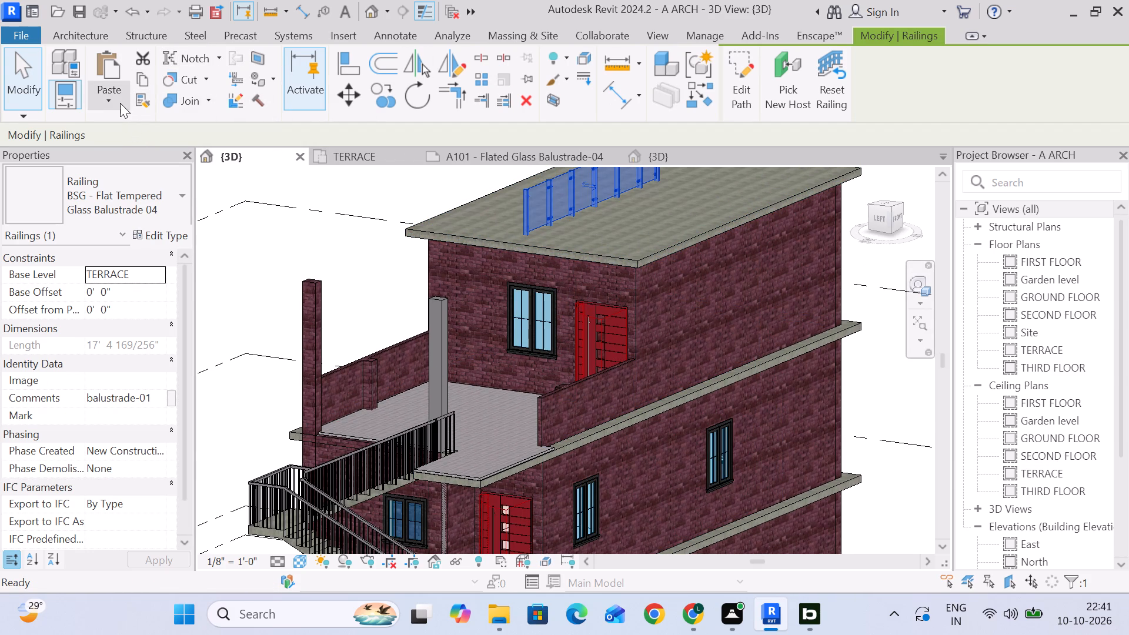
{"action": "left_click", "coordinate": [120, 103]}
{"action": "left_click", "coordinate": [155, 159]}
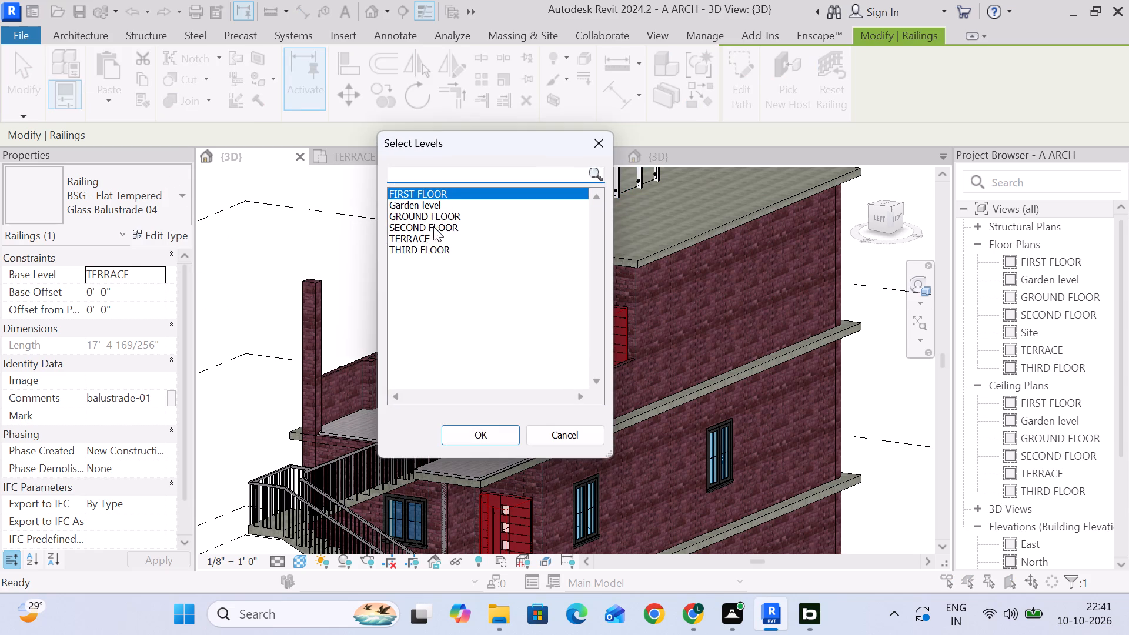
{"action": "left_click", "coordinate": [434, 245]}
{"action": "left_click", "coordinate": [479, 442]}
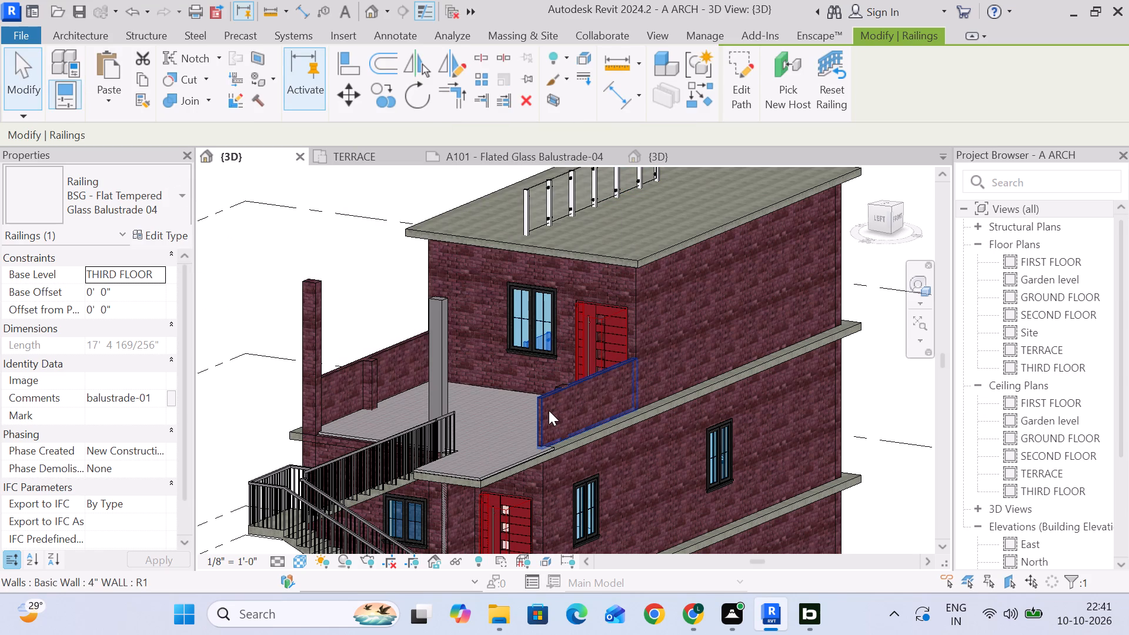
{"action": "key", "text": "Escape"}
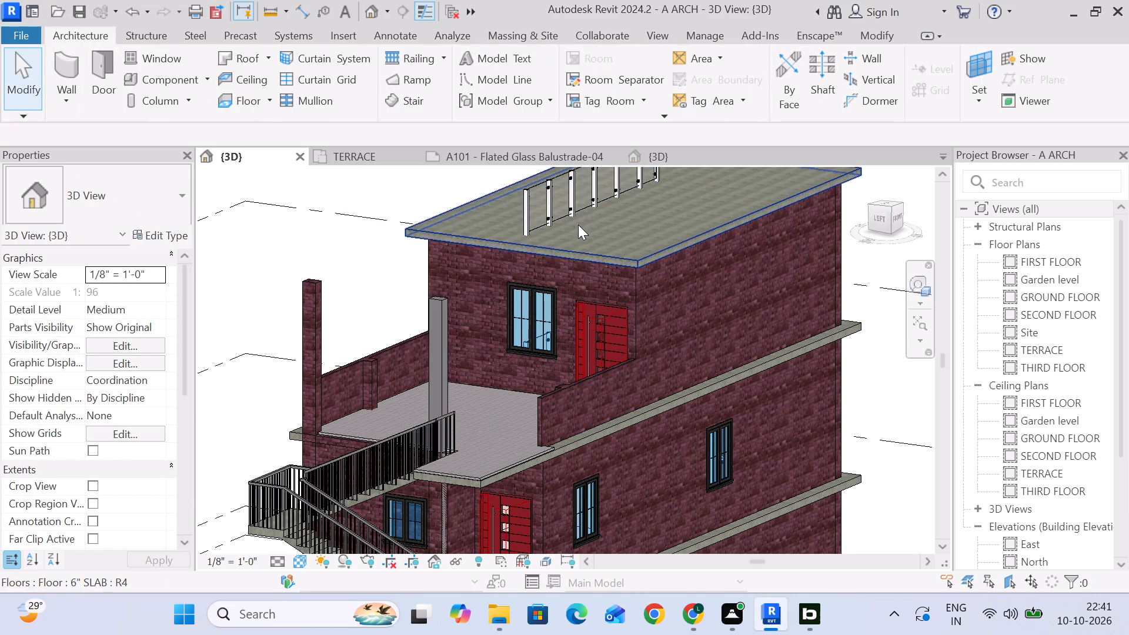
In the THIRD FLOOR plan, move the pasted balustrade out of the rooms into the open area between grids 5 and 3.
{"action": "double_click", "coordinate": [1050, 364]}
{"action": "scroll", "coordinate": [600, 324], "scroll_direction": "up", "scroll_amount": 3}
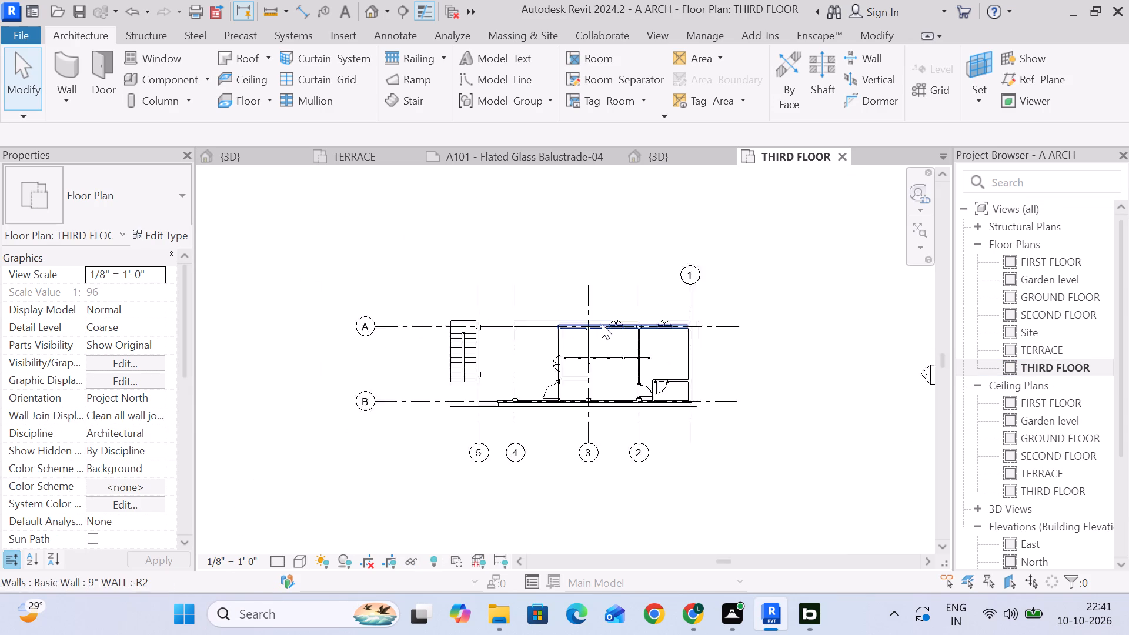
{"action": "scroll", "coordinate": [602, 324], "scroll_direction": "up", "scroll_amount": 8}
{"action": "left_click", "coordinate": [615, 359]}
{"action": "middle_click_drag", "start_coordinate": [620, 422], "coordinate": [629, 378]}
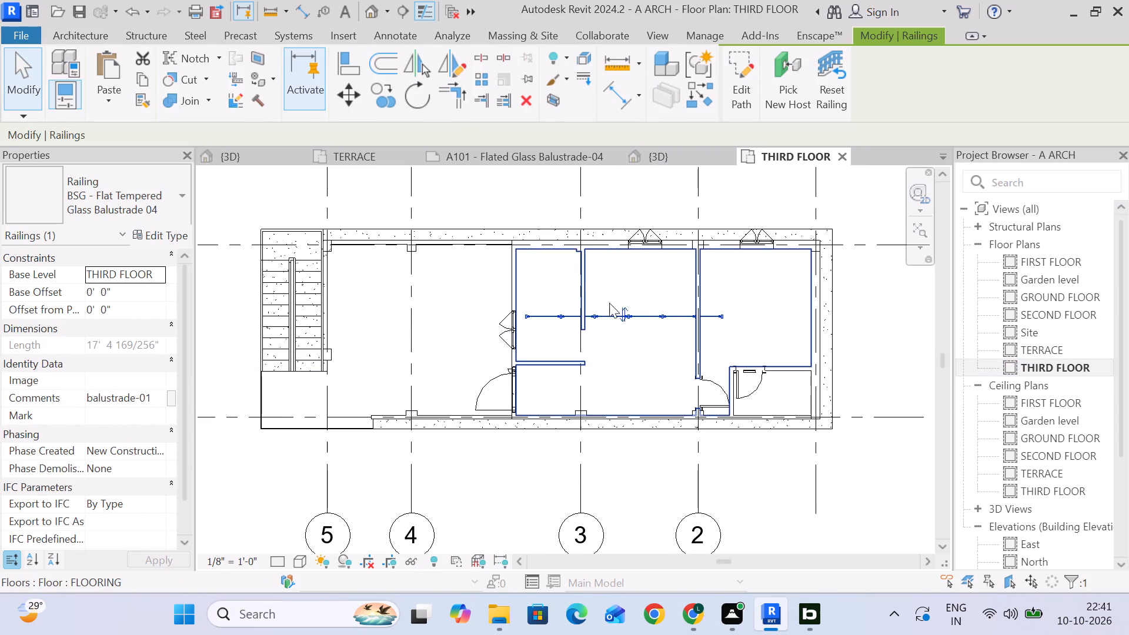
{"action": "left_click_drag", "start_coordinate": [653, 319], "coordinate": [426, 330]}
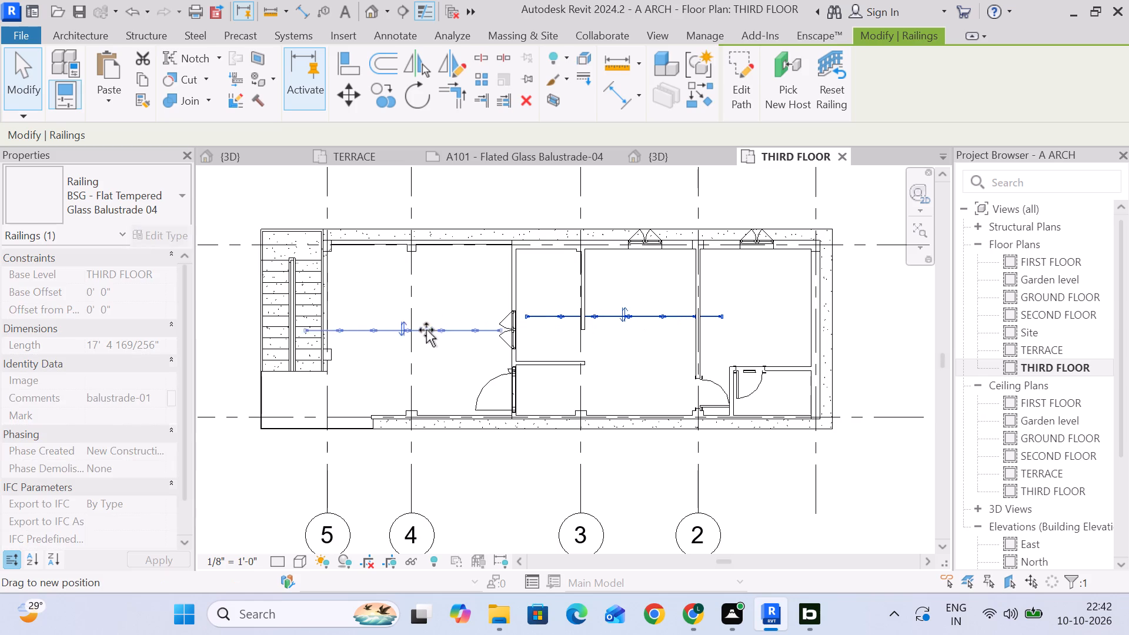
{"action": "left_click_drag", "start_coordinate": [426, 330], "coordinate": [449, 322]}
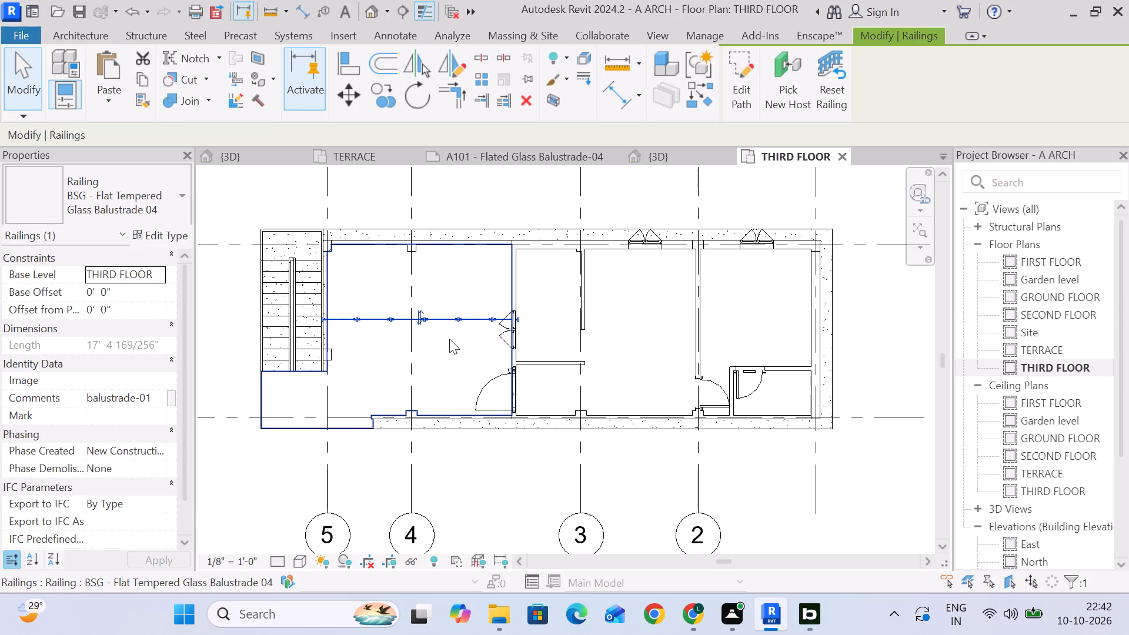
Rotate the balustrade a quarter turn about its centre so it runs parallel to grid line 4.
{"action": "left_click", "coordinate": [407, 95]}
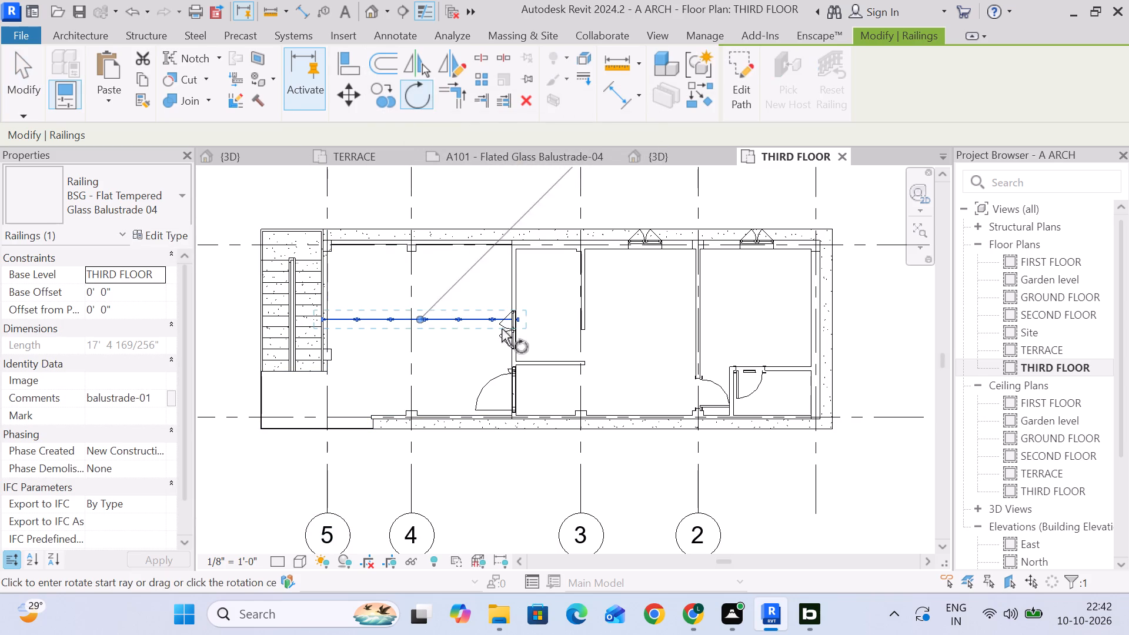
{"action": "left_click", "coordinate": [563, 319]}
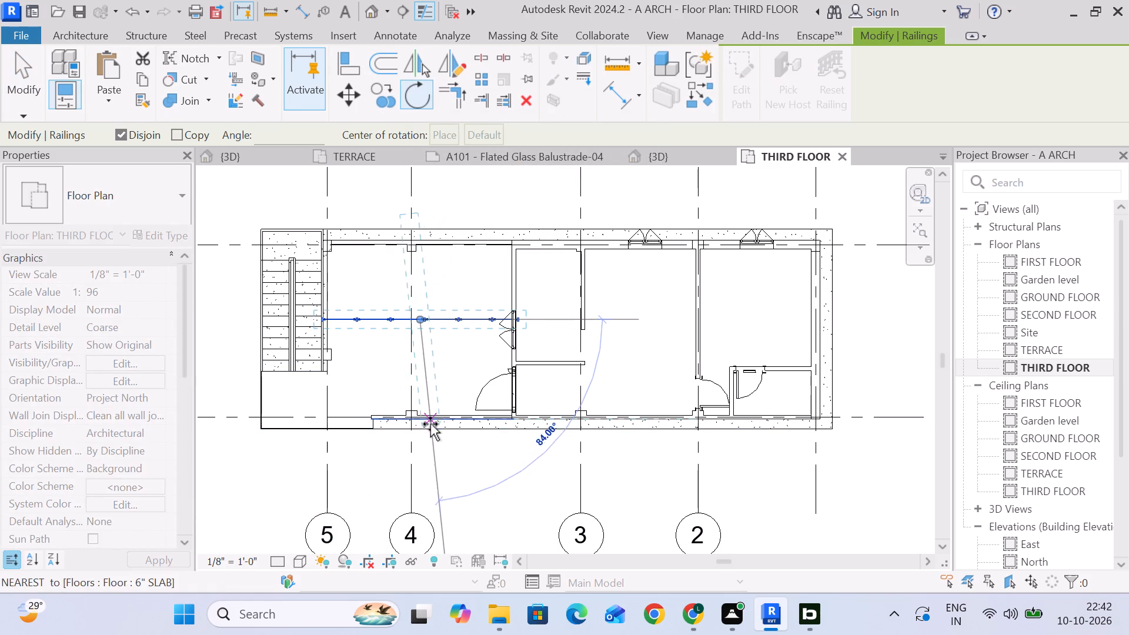
{"action": "left_click", "coordinate": [422, 444]}
Move the balustrade unconstrained from its lower endpoint to the outer corner of the open-area floor at the stair landing.
{"action": "scroll", "coordinate": [429, 312], "scroll_direction": "up", "scroll_amount": 3}
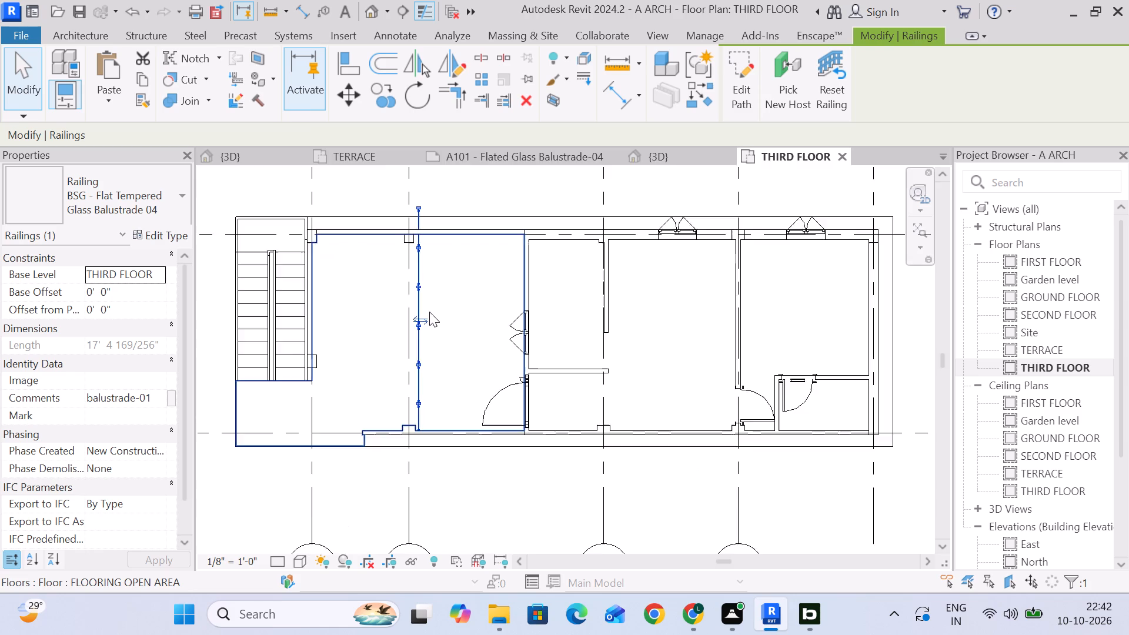
{"action": "scroll", "coordinate": [429, 312], "scroll_direction": "up", "scroll_amount": 4}
{"action": "left_click", "coordinate": [413, 331]}
{"action": "scroll", "coordinate": [396, 349], "scroll_direction": "up", "scroll_amount": 6}
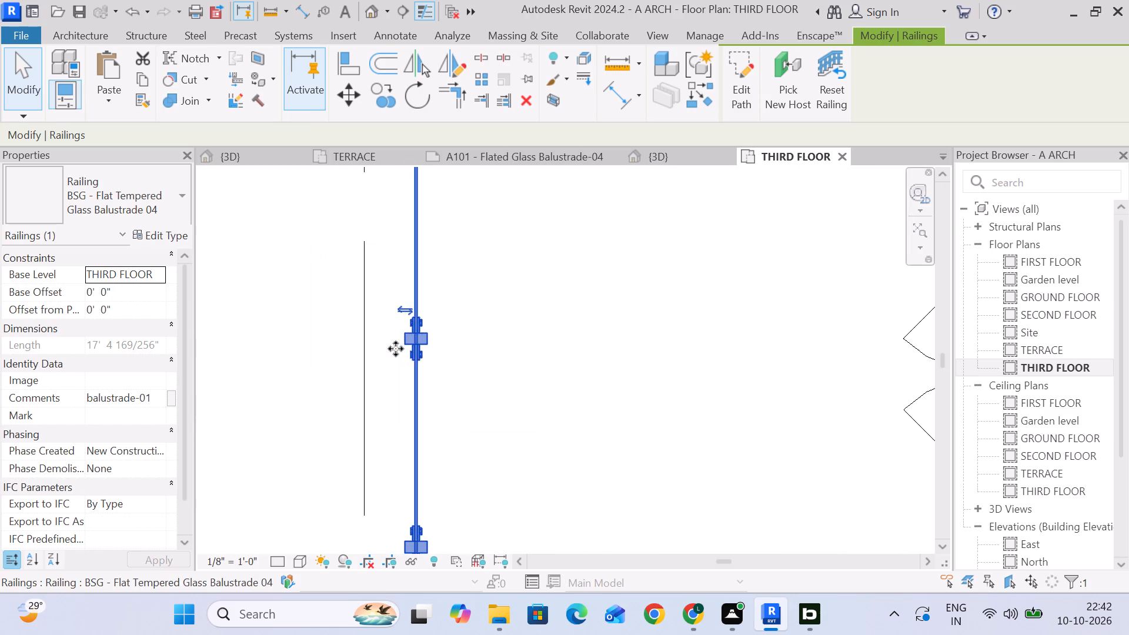
{"action": "scroll", "coordinate": [427, 359], "scroll_direction": "down", "scroll_amount": 10}
{"action": "middle_click_drag", "start_coordinate": [455, 388], "coordinate": [475, 350]}
{"action": "scroll", "coordinate": [476, 349], "scroll_direction": "down", "scroll_amount": 5}
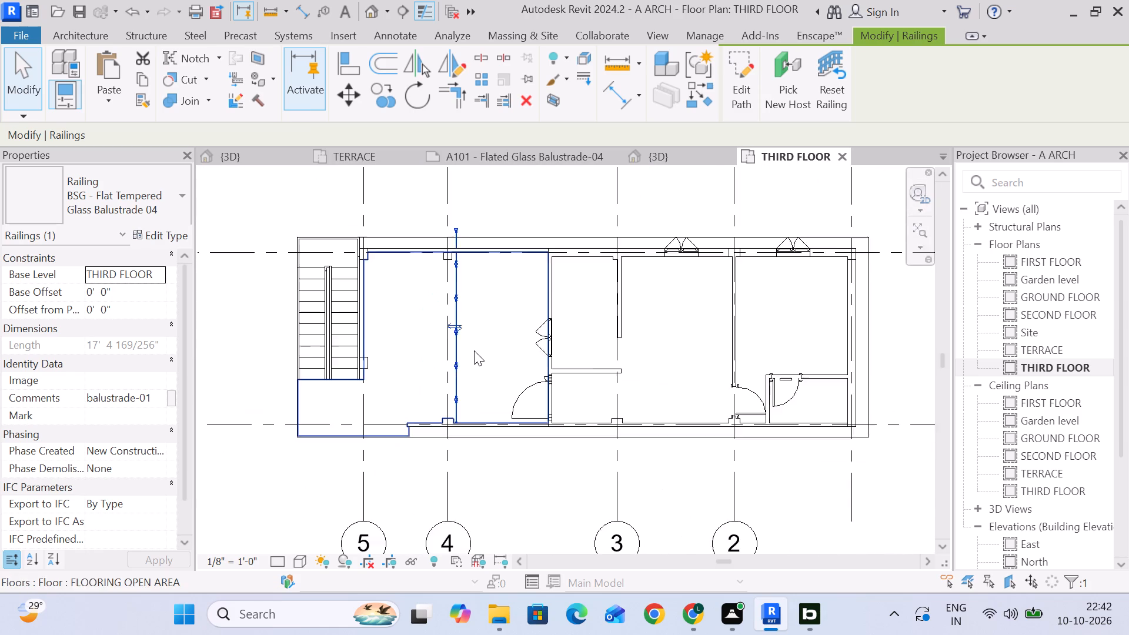
{"action": "left_click", "coordinate": [353, 96]}
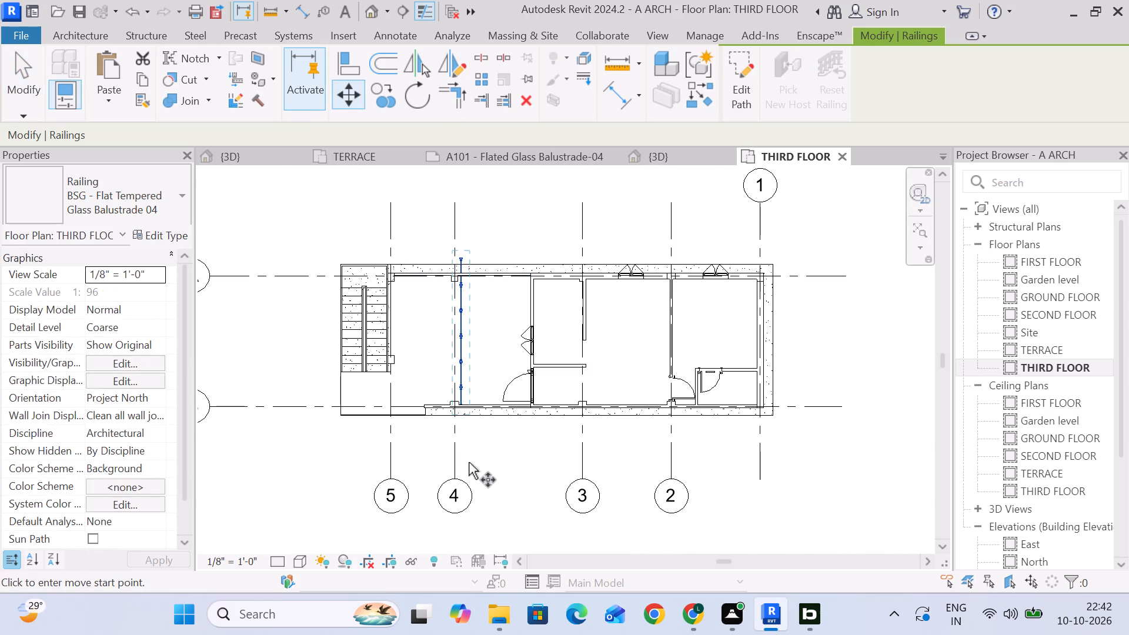
{"action": "scroll", "coordinate": [424, 389], "scroll_direction": "up", "scroll_amount": 11}
{"action": "scroll", "coordinate": [544, 441], "scroll_direction": "up", "scroll_amount": 7}
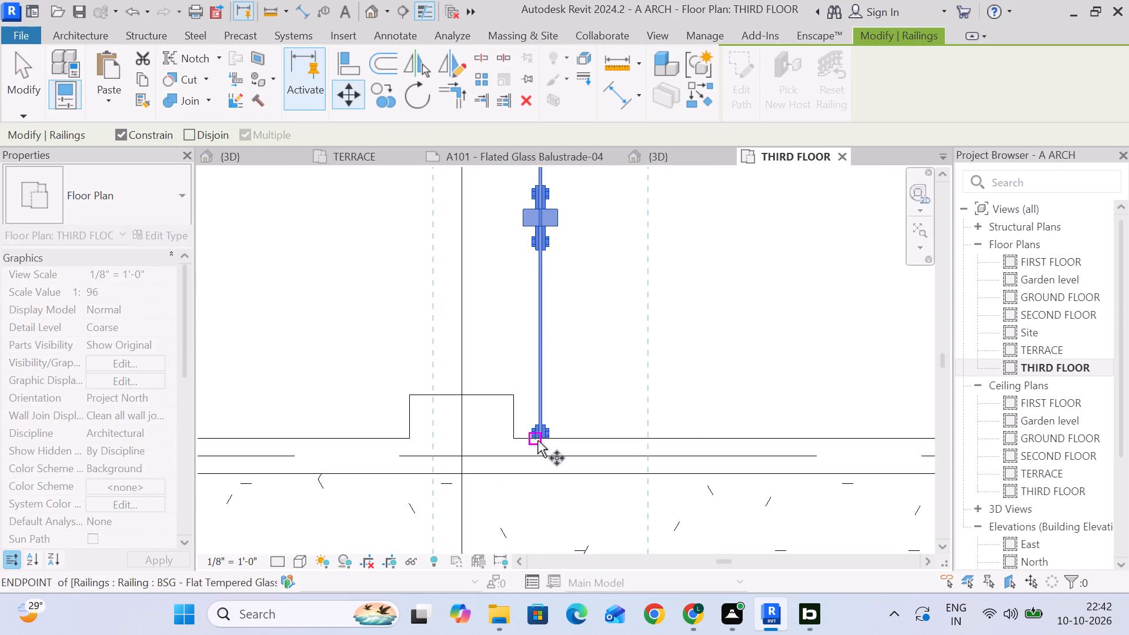
{"action": "scroll", "coordinate": [537, 440], "scroll_direction": "up", "scroll_amount": 7}
{"action": "left_click", "coordinate": [559, 437]}
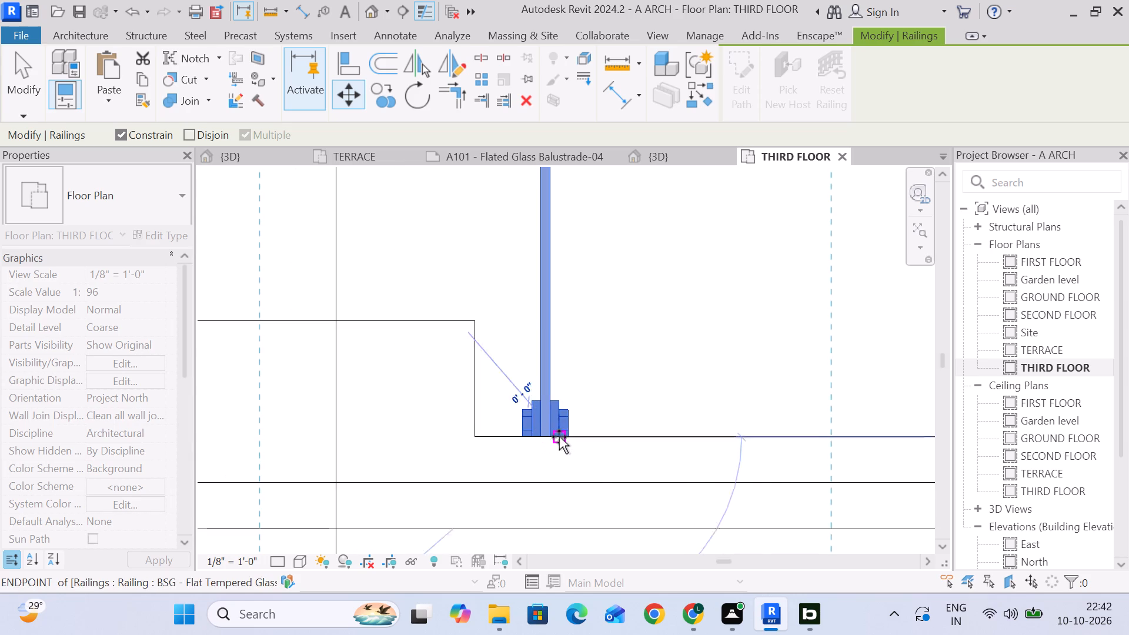
{"action": "scroll", "coordinate": [412, 441], "scroll_direction": "down", "scroll_amount": 11}
{"action": "middle_click_drag", "start_coordinate": [411, 454], "coordinate": [597, 369]}
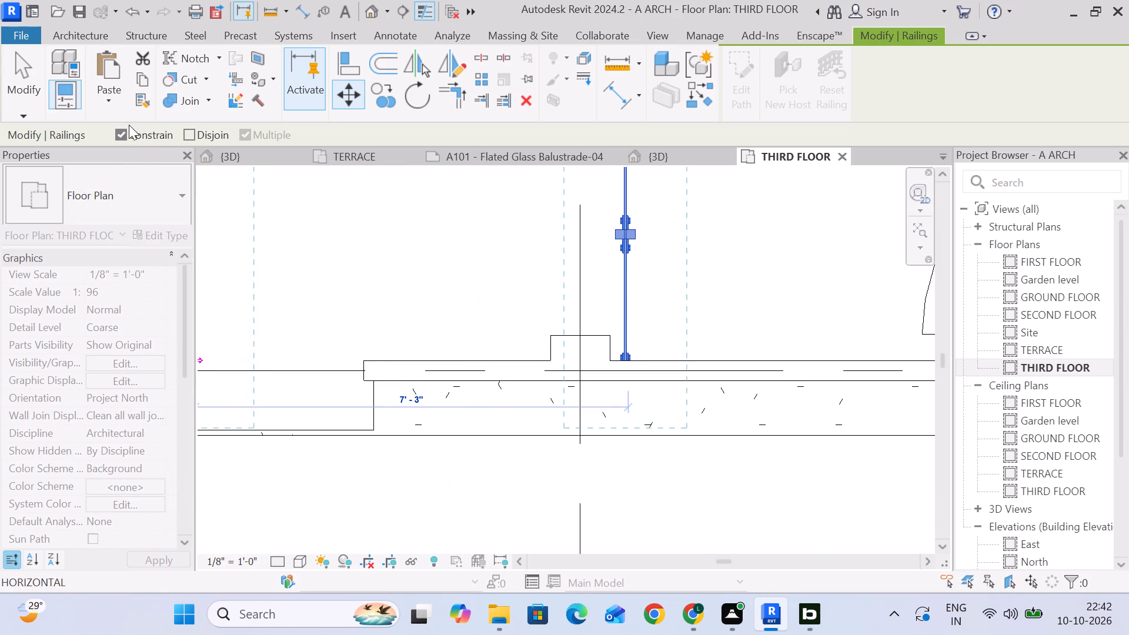
{"action": "left_click", "coordinate": [127, 129]}
{"action": "scroll", "coordinate": [283, 449], "scroll_direction": "down", "scroll_amount": 3}
{"action": "middle_click_drag", "start_coordinate": [310, 464], "coordinate": [599, 465]}
{"action": "middle_click_drag", "start_coordinate": [341, 460], "coordinate": [502, 460]}
{"action": "scroll", "coordinate": [407, 431], "scroll_direction": "up", "scroll_amount": 8}
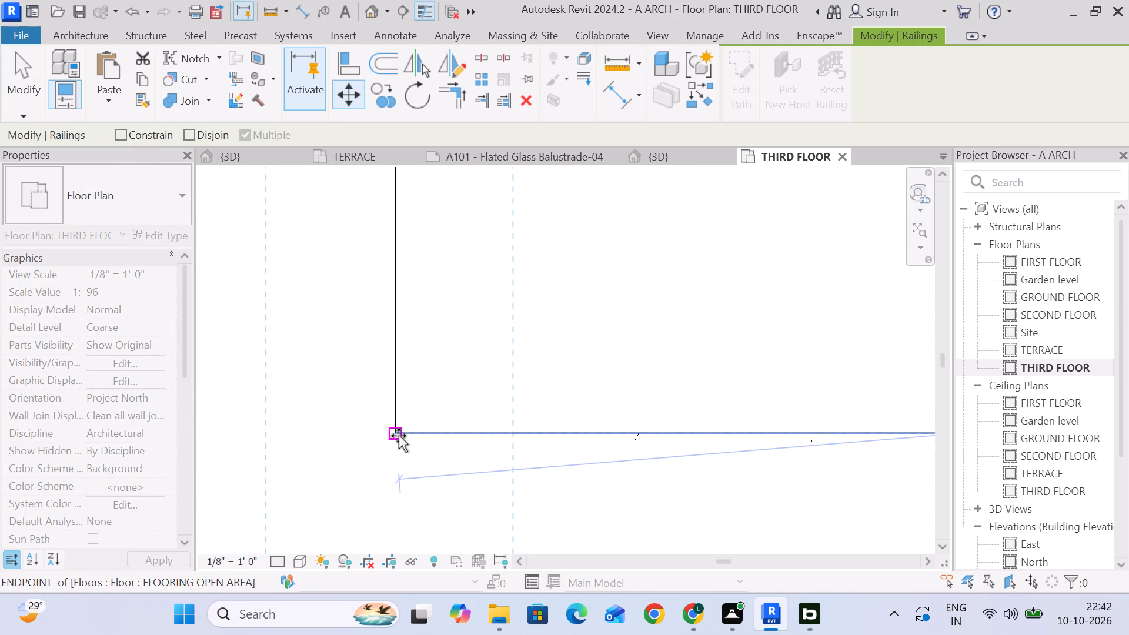
{"action": "left_click", "coordinate": [397, 431]}
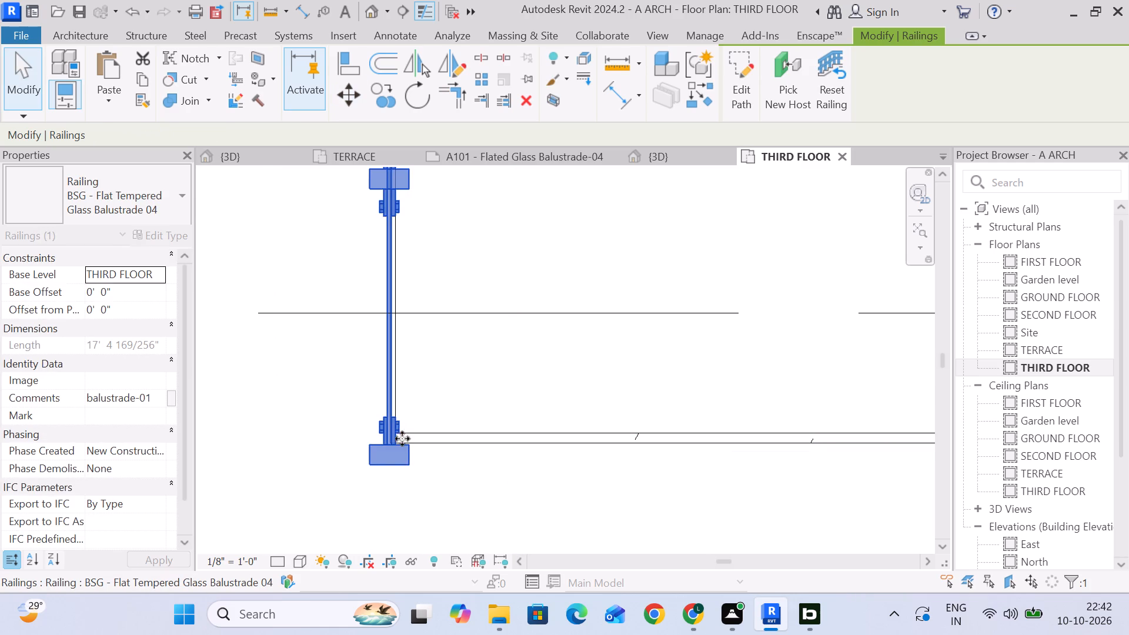
Nudge the balustrade inward until its end post sits within the outer corner of the landing slab.
{"action": "scroll", "coordinate": [398, 449], "scroll_direction": "up", "scroll_amount": 2}
{"action": "key", "text": "Right"}
{"action": "key", "text": "Right"}
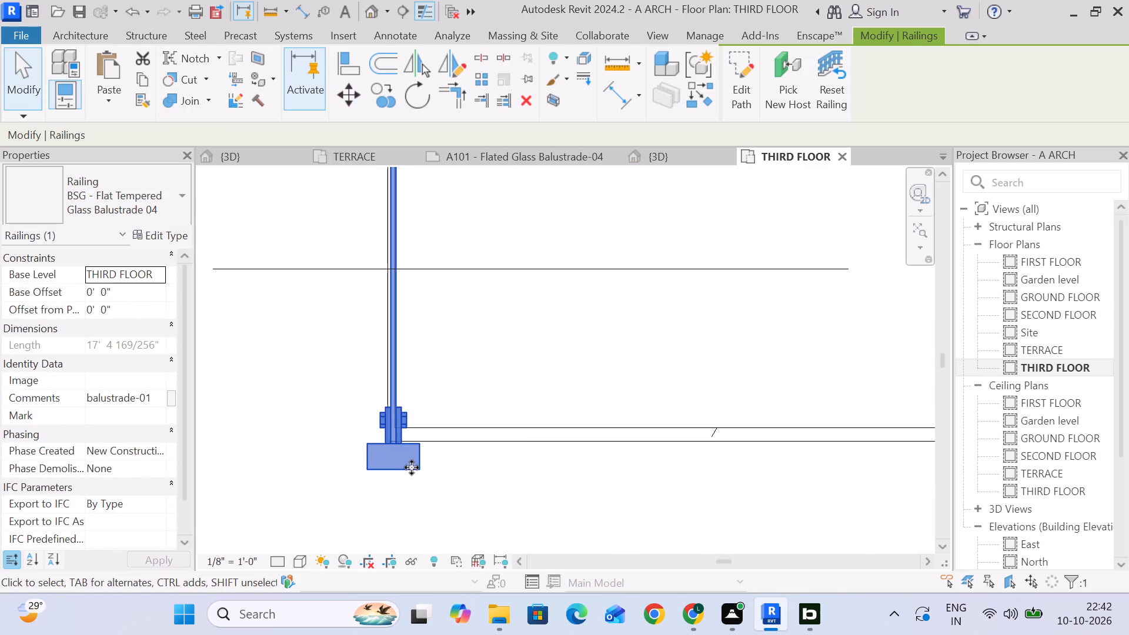
{"action": "key", "text": "Right"}
{"action": "key", "text": "Up"}
{"action": "key", "text": "Up"}
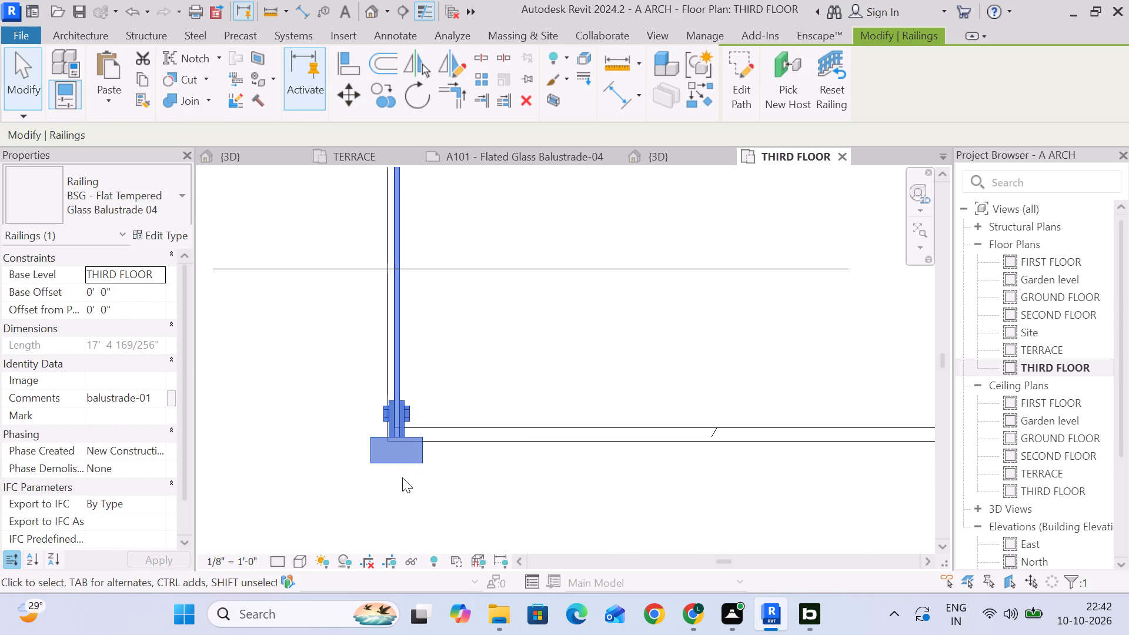
{"action": "key", "text": "Up"}
{"action": "key", "text": "Up"}
{"action": "key", "text": "Up"}
{"action": "key", "text": "Up"}
{"action": "key", "text": "Up"}
{"action": "key", "text": "Up"}
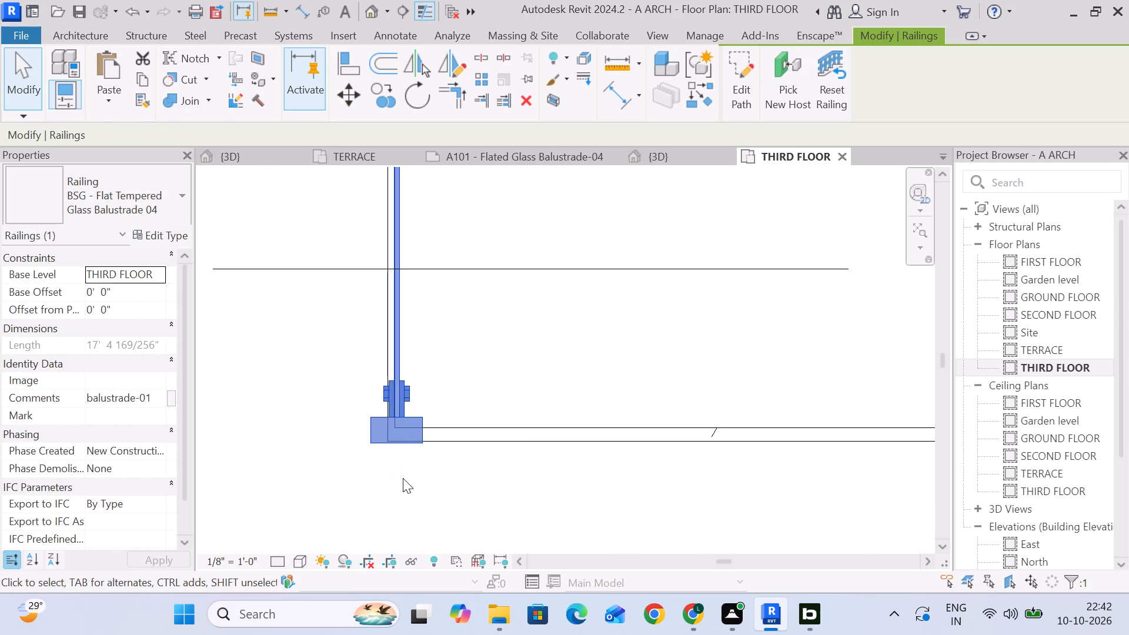
{"action": "key", "text": "Right"}
{"action": "key", "text": "Up"}
{"action": "key", "text": "Right"}
{"action": "key", "text": "Right"}
{"action": "key", "text": "Right"}
{"action": "key", "text": "Right"}
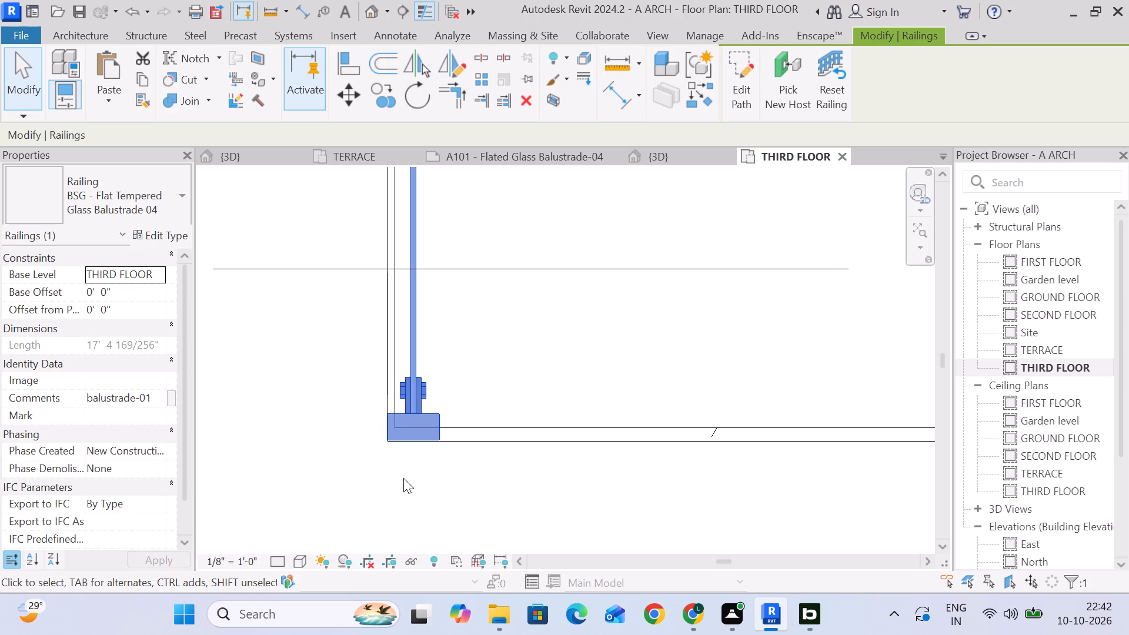
Open the path sketch of the third-floor glass balustrade for editing.
{"action": "scroll", "coordinate": [405, 477], "scroll_direction": "down", "scroll_amount": 15}
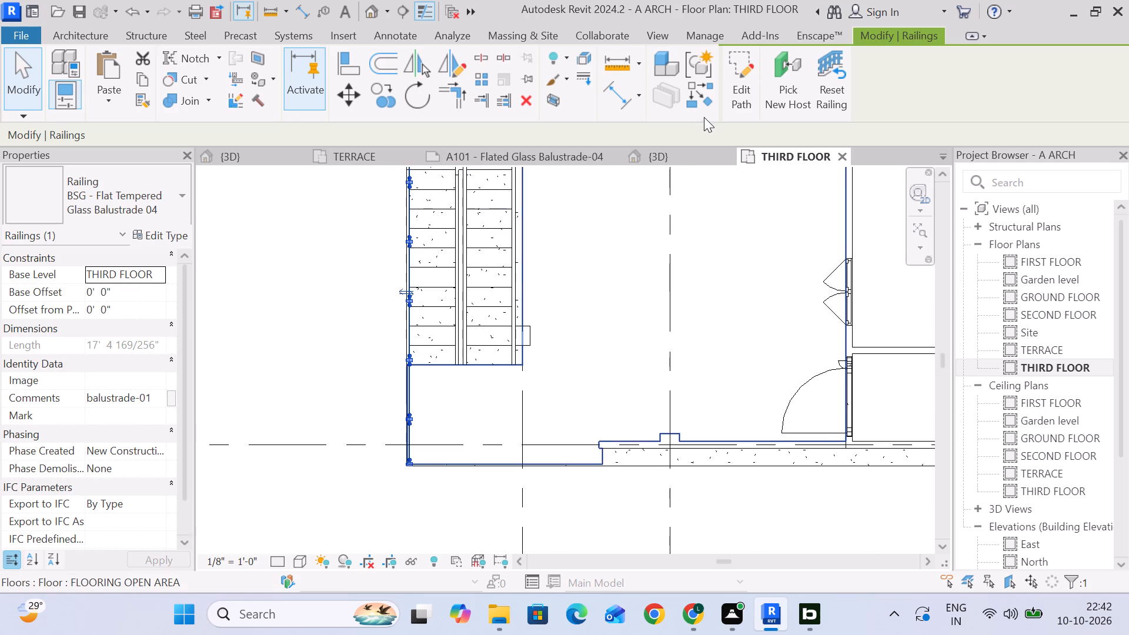
{"action": "left_click", "coordinate": [730, 83]}
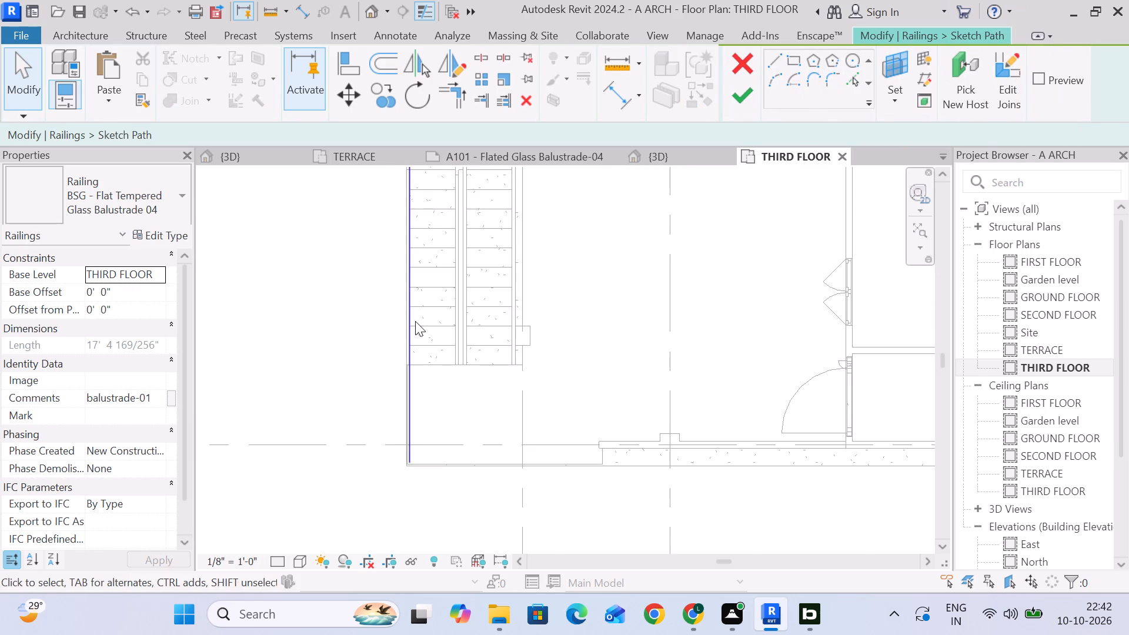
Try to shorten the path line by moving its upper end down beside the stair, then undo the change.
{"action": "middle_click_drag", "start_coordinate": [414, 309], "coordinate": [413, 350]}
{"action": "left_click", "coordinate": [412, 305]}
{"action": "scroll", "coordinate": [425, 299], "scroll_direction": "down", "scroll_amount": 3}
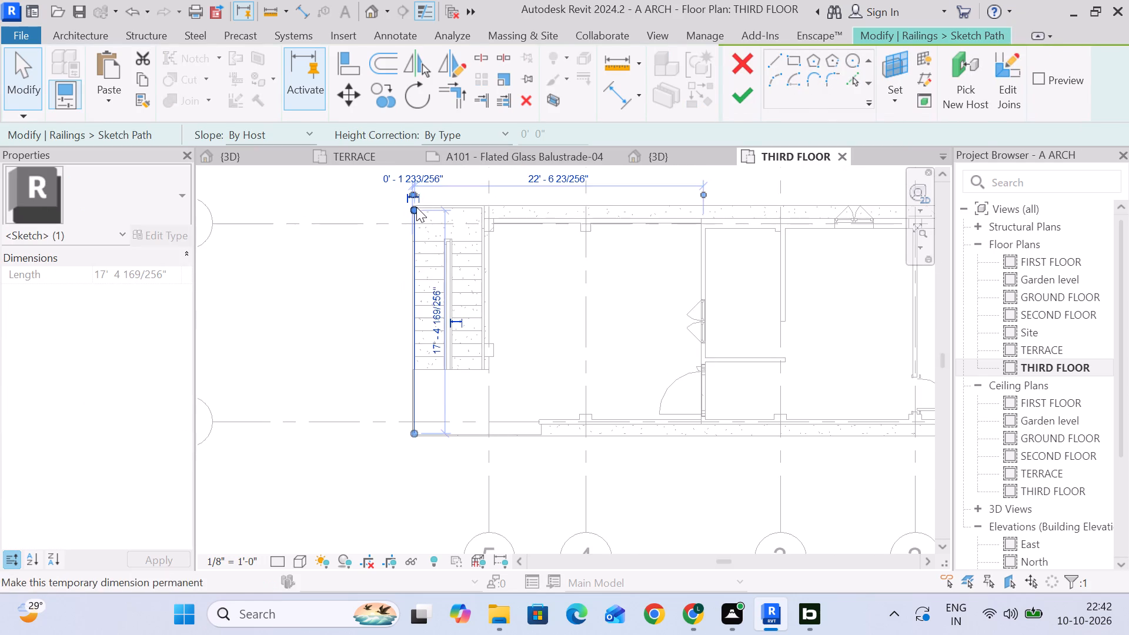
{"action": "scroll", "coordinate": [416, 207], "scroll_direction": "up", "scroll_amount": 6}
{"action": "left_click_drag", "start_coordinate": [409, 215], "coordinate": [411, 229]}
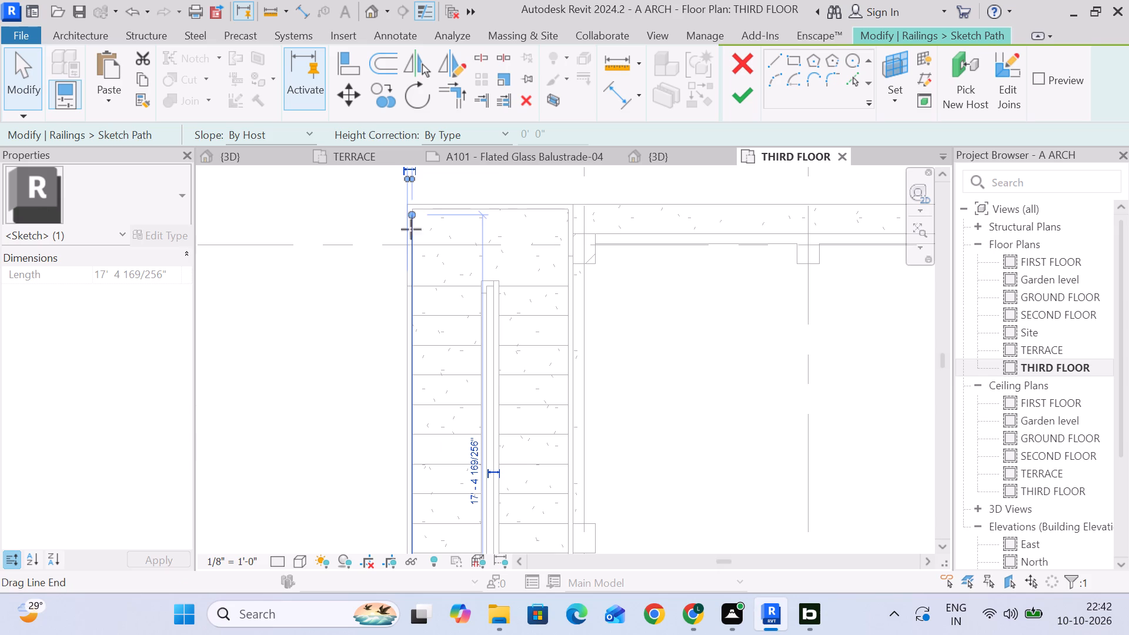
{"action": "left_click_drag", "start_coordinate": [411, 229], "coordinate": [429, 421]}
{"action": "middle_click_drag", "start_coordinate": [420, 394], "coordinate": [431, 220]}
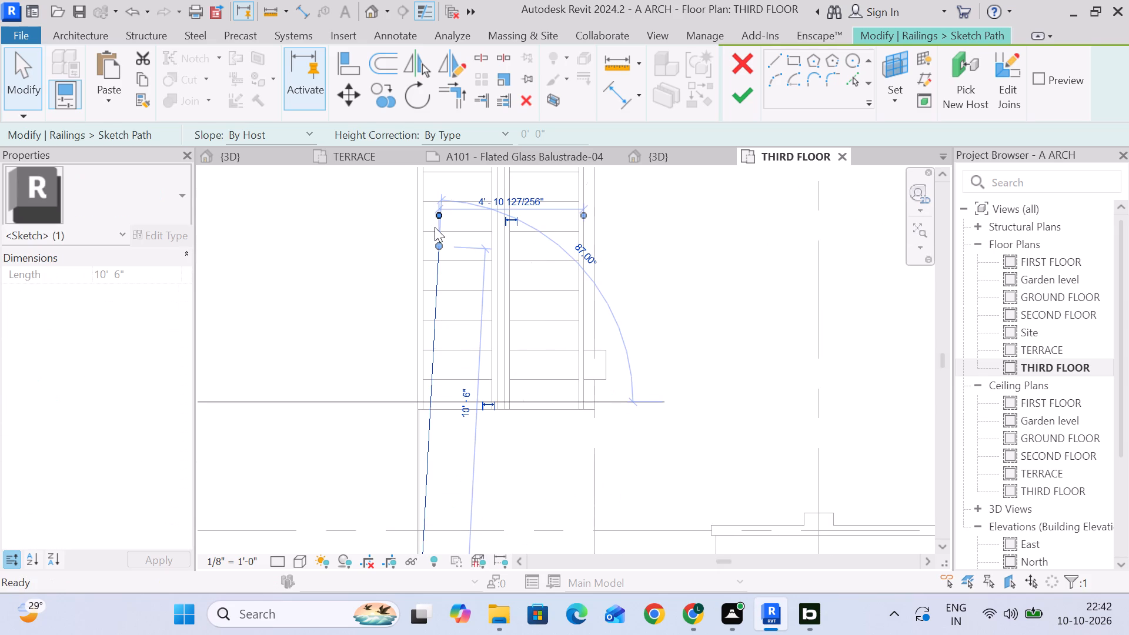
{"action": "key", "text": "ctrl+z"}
Shorten the path line vertically to about 4' 11 1/2", ending its upper end just below the stair's bottom edge at the landing.
{"action": "left_click", "coordinate": [418, 238]}
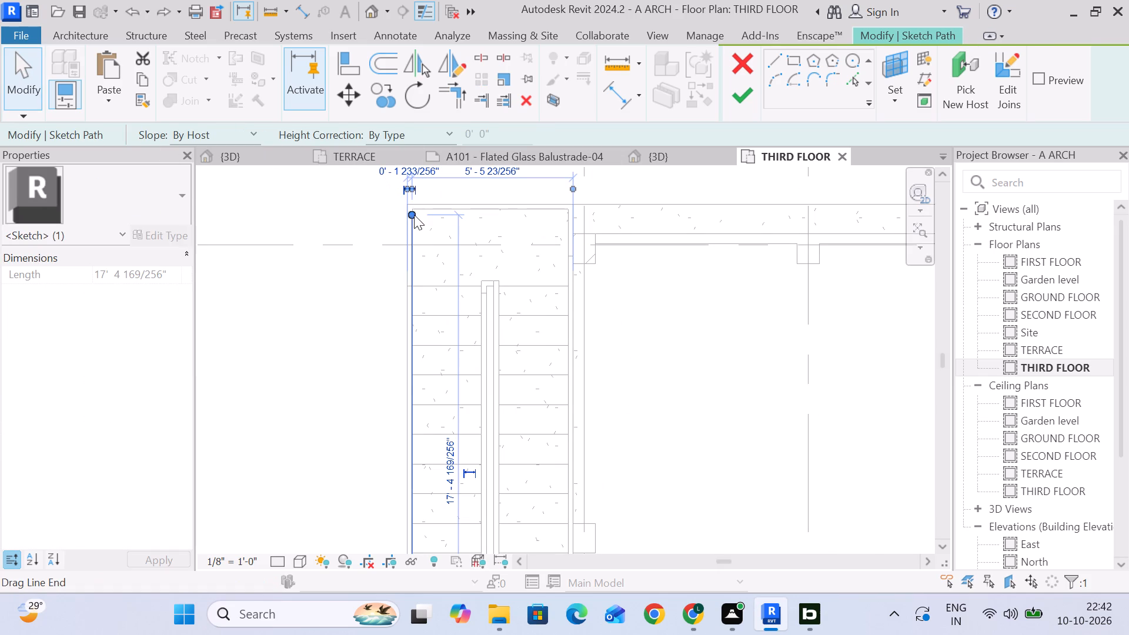
{"action": "left_click_drag", "start_coordinate": [410, 215], "coordinate": [410, 369]}
{"action": "middle_click_drag", "start_coordinate": [436, 422], "coordinate": [462, 211]}
{"action": "scroll", "coordinate": [461, 212], "scroll_direction": "down", "scroll_amount": 1}
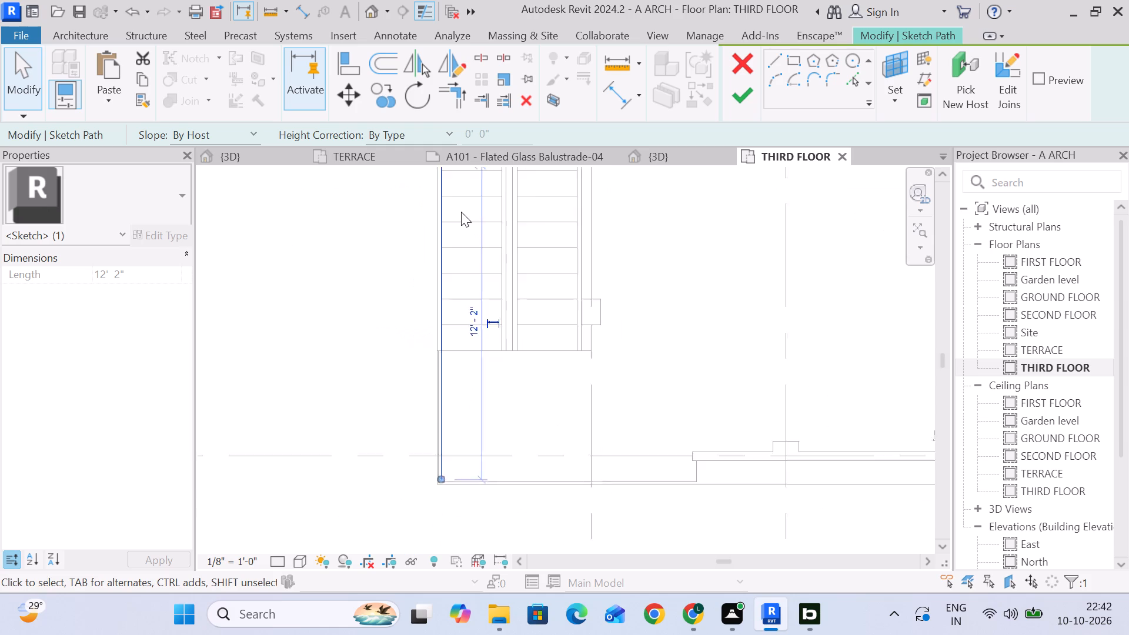
{"action": "scroll", "coordinate": [461, 212], "scroll_direction": "down", "scroll_amount": 2}
{"action": "left_click_drag", "start_coordinate": [447, 175], "coordinate": [446, 313]}
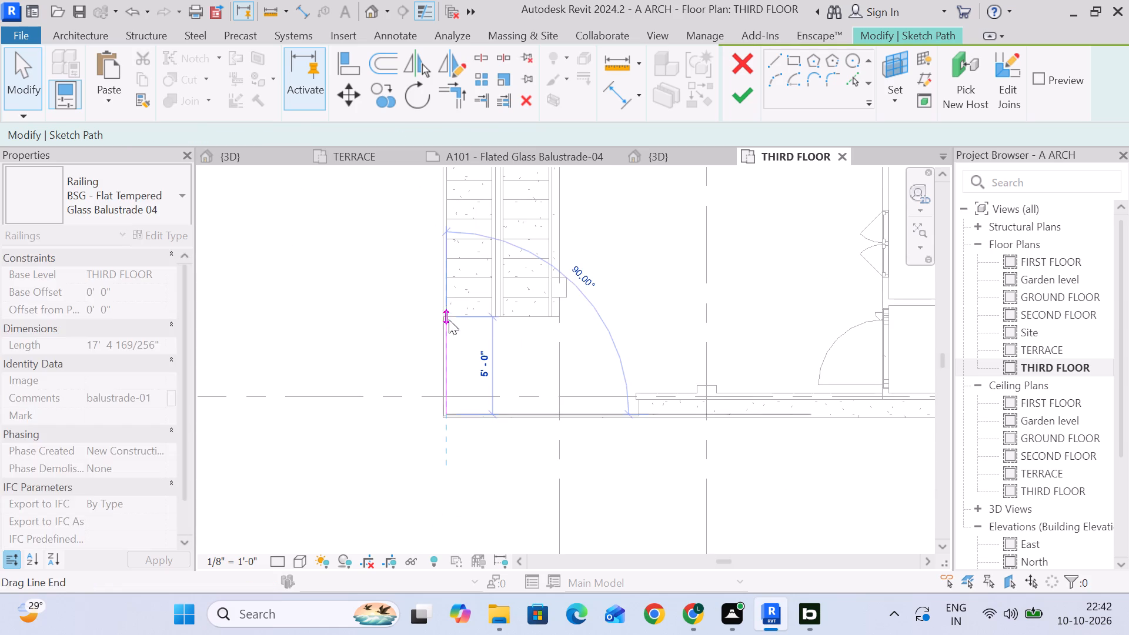
{"action": "scroll", "coordinate": [442, 312], "scroll_direction": "up", "scroll_amount": 16}
{"action": "left_click_drag", "start_coordinate": [446, 285], "coordinate": [446, 294]}
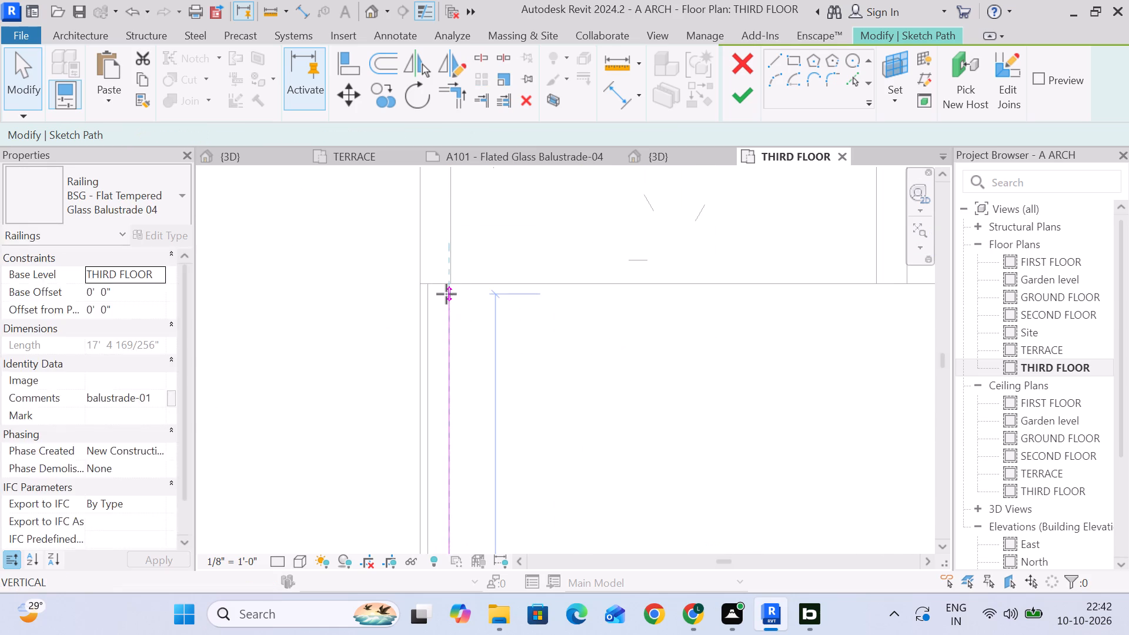
{"action": "left_click_drag", "start_coordinate": [446, 294], "coordinate": [446, 293]}
{"action": "left_click", "coordinate": [450, 293]}
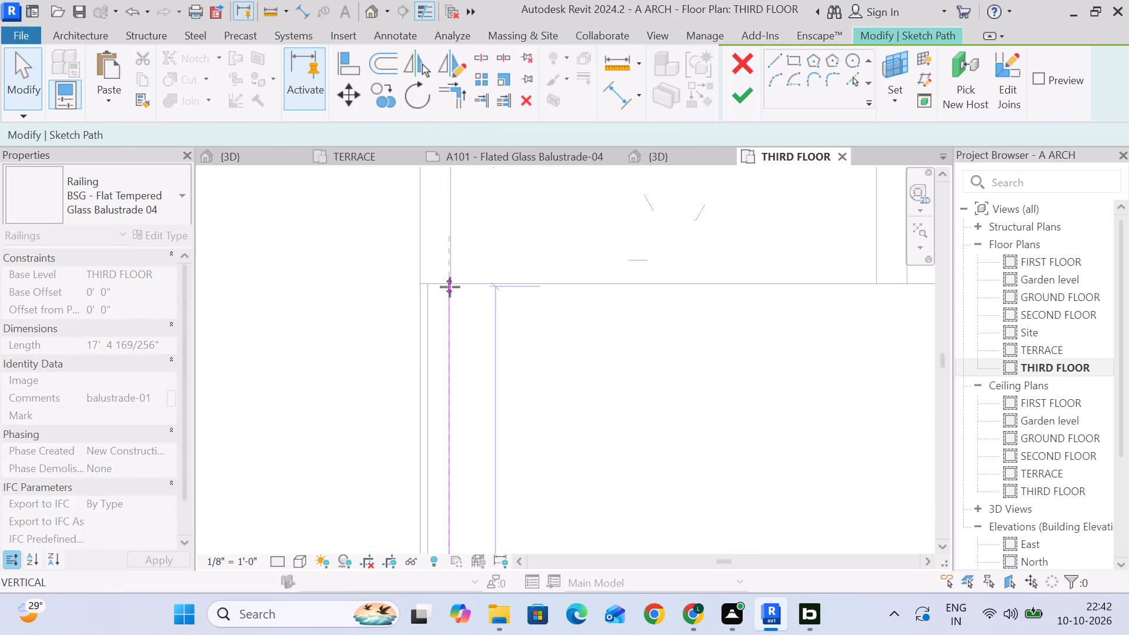
{"action": "scroll", "coordinate": [452, 293], "scroll_direction": "down", "scroll_amount": 4}
{"action": "middle_click_drag", "start_coordinate": [499, 315], "coordinate": [430, 268]}
{"action": "scroll", "coordinate": [429, 268], "scroll_direction": "down", "scroll_amount": 5}
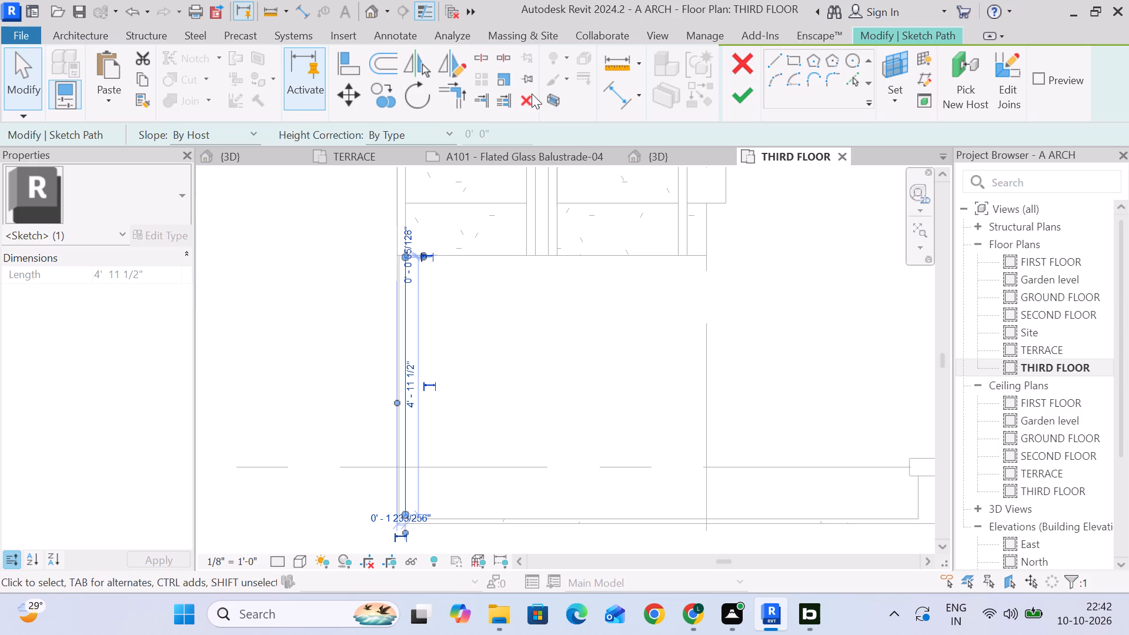
Draw a 2'-4" horizontal path line from the shortened line's upper end along the foot of the first stair flight.
{"action": "left_click", "coordinate": [775, 64]}
{"action": "scroll", "coordinate": [463, 229], "scroll_direction": "up", "scroll_amount": 5}
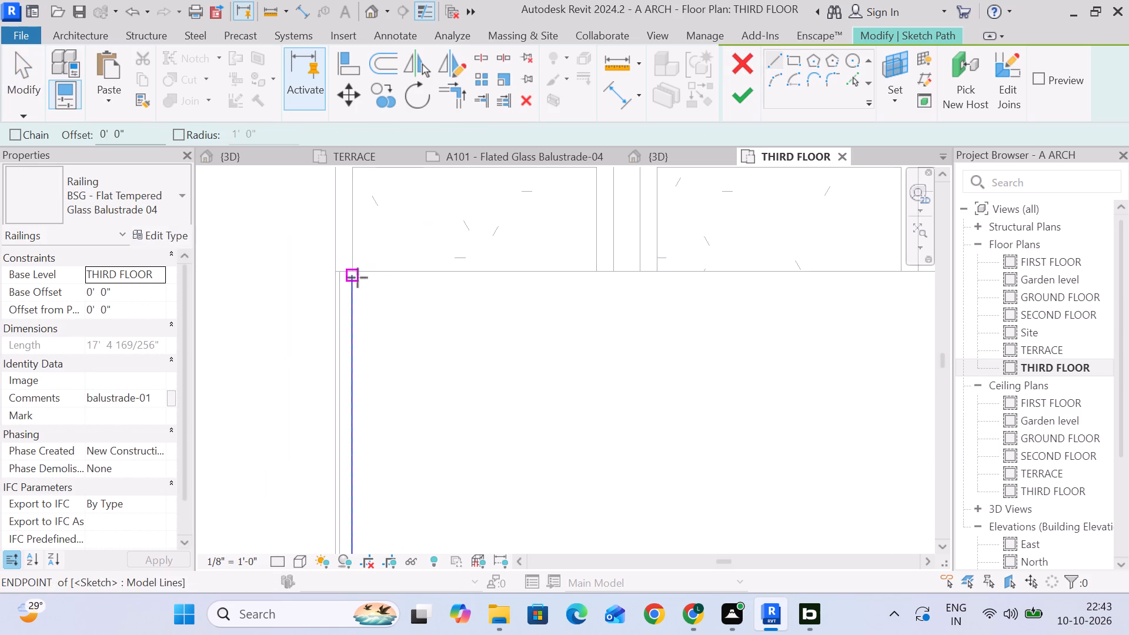
{"action": "left_click", "coordinate": [356, 278]}
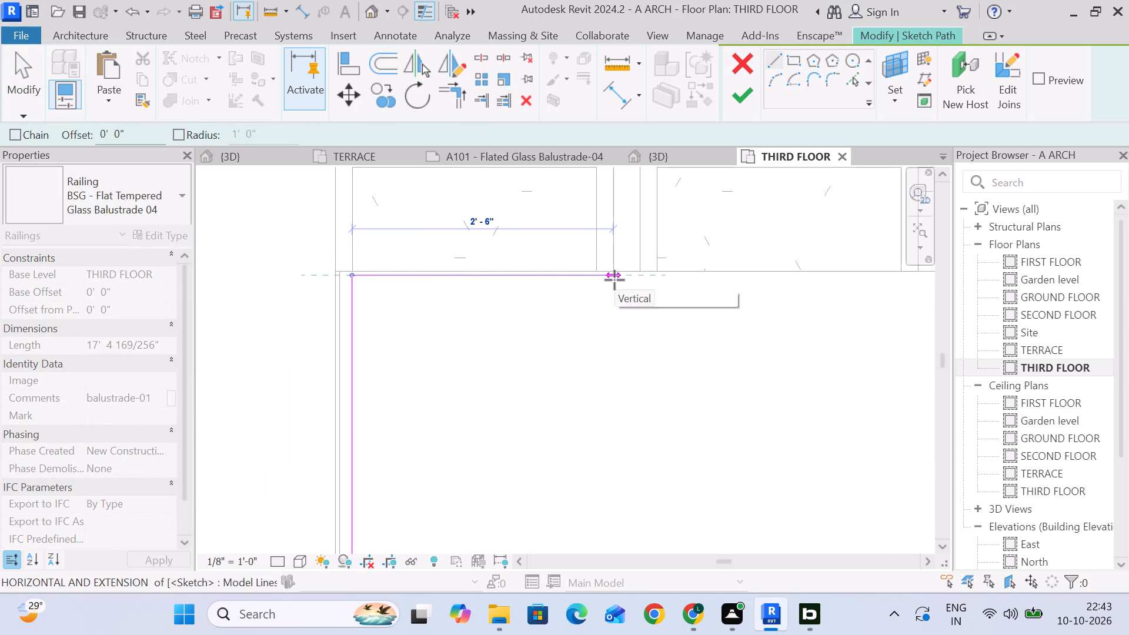
{"action": "scroll", "coordinate": [614, 283], "scroll_direction": "down", "scroll_amount": 4}
{"action": "scroll", "coordinate": [610, 285], "scroll_direction": "up", "scroll_amount": 4}
{"action": "left_click", "coordinate": [600, 280]}
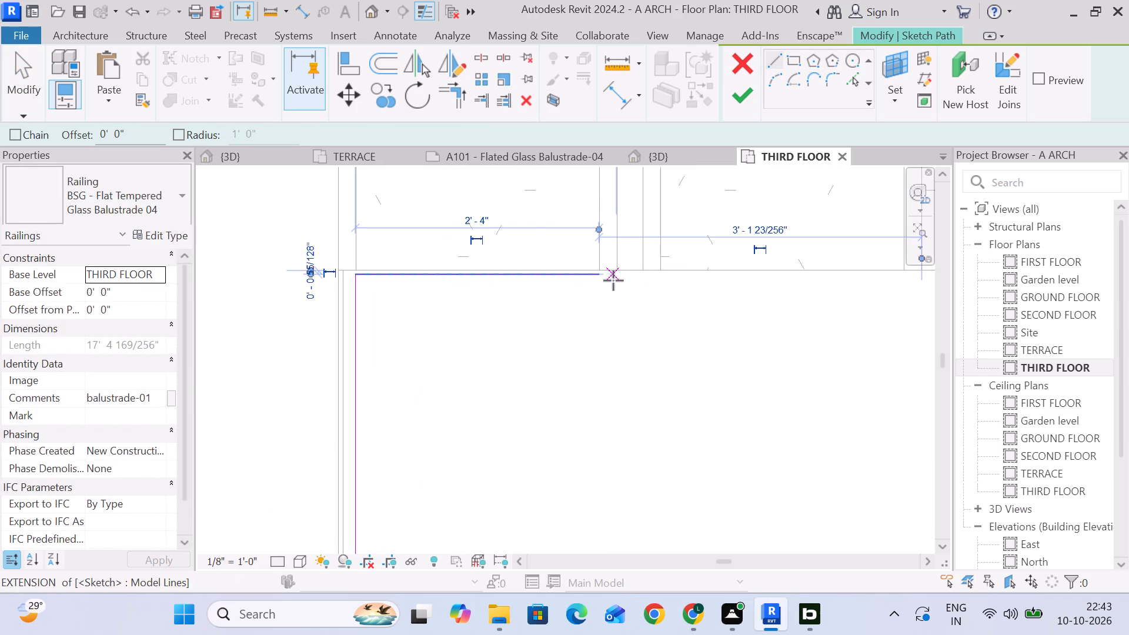
Draw a 9'-10" horizontal path line from the first line's lower end along the landing's outer edge toward the wall.
{"action": "scroll", "coordinate": [614, 280], "scroll_direction": "down", "scroll_amount": 4}
{"action": "scroll", "coordinate": [640, 365], "scroll_direction": "down", "scroll_amount": 3}
{"action": "middle_click_drag", "start_coordinate": [640, 390], "coordinate": [595, 357]}
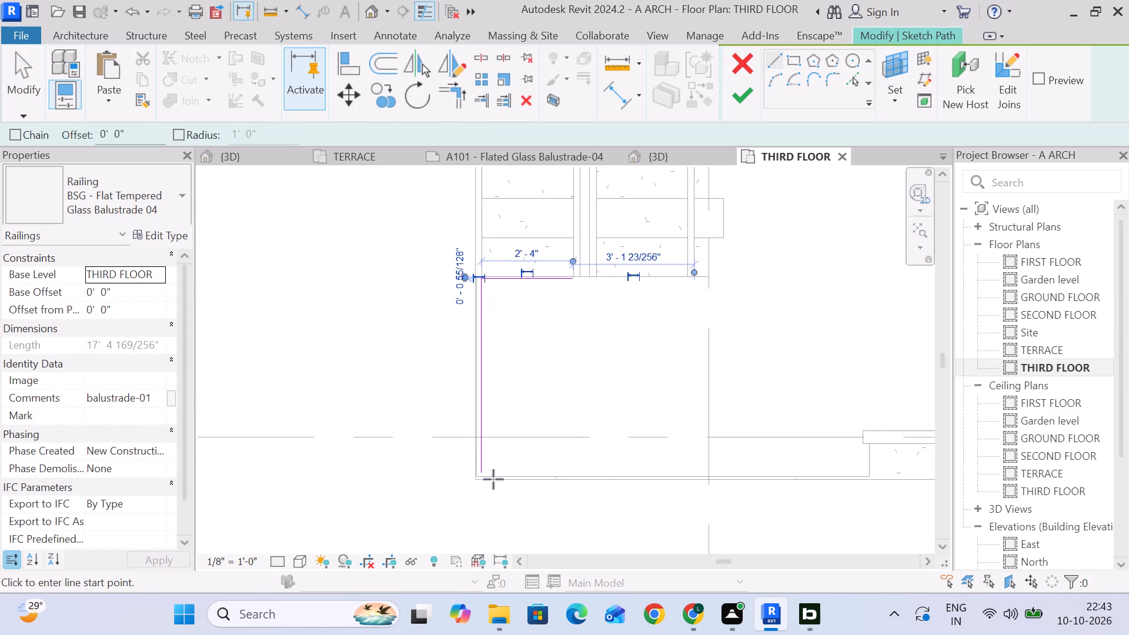
{"action": "scroll", "coordinate": [493, 477], "scroll_direction": "up", "scroll_amount": 6}
{"action": "left_click", "coordinate": [466, 475]}
{"action": "scroll", "coordinate": [709, 468], "scroll_direction": "down", "scroll_amount": 1}
{"action": "middle_click_drag", "start_coordinate": [709, 468], "coordinate": [450, 466]}
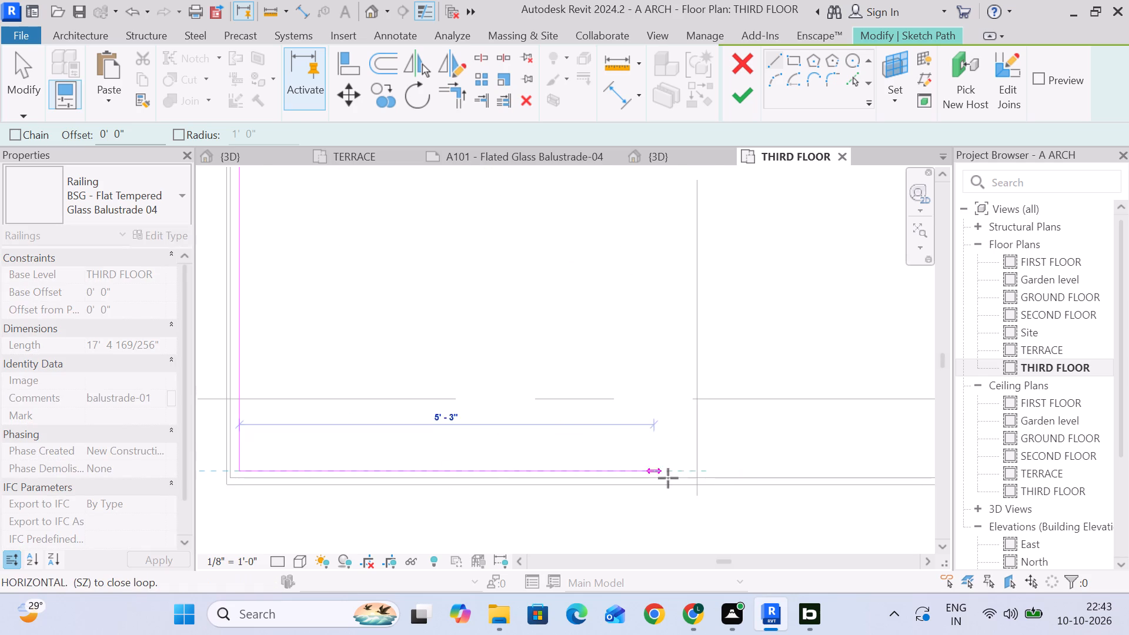
{"action": "scroll", "coordinate": [700, 474], "scroll_direction": "down", "scroll_amount": 6}
{"action": "middle_click_drag", "start_coordinate": [804, 474], "coordinate": [792, 474]}
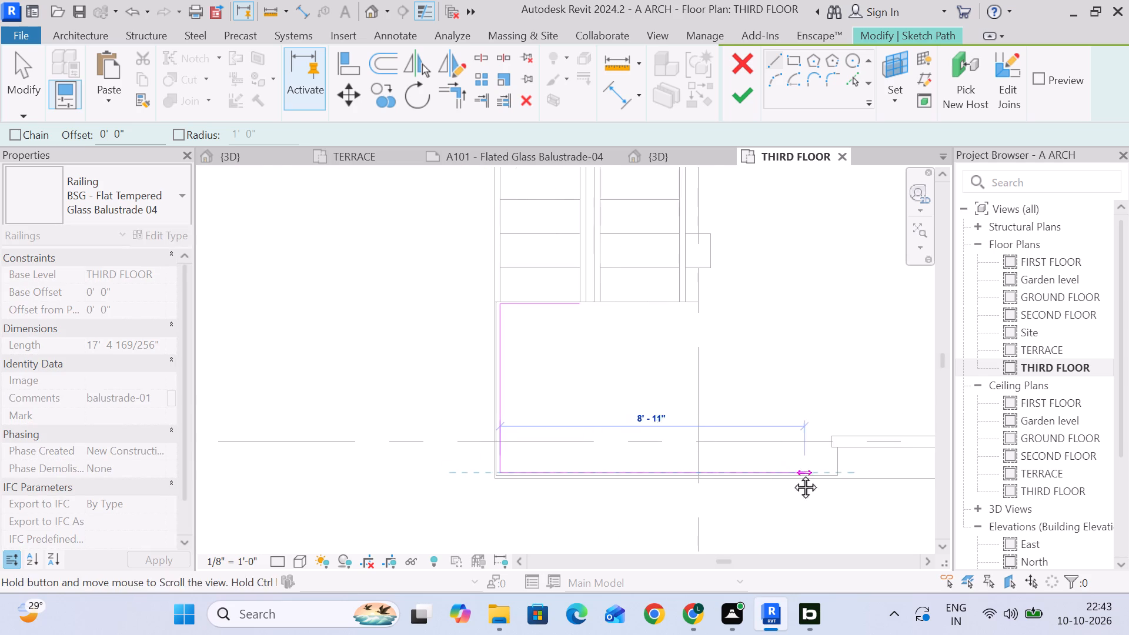
{"action": "middle_click_drag", "start_coordinate": [792, 474], "coordinate": [636, 474]}
{"action": "scroll", "coordinate": [674, 469], "scroll_direction": "up", "scroll_amount": 6}
{"action": "left_click", "coordinate": [657, 482]}
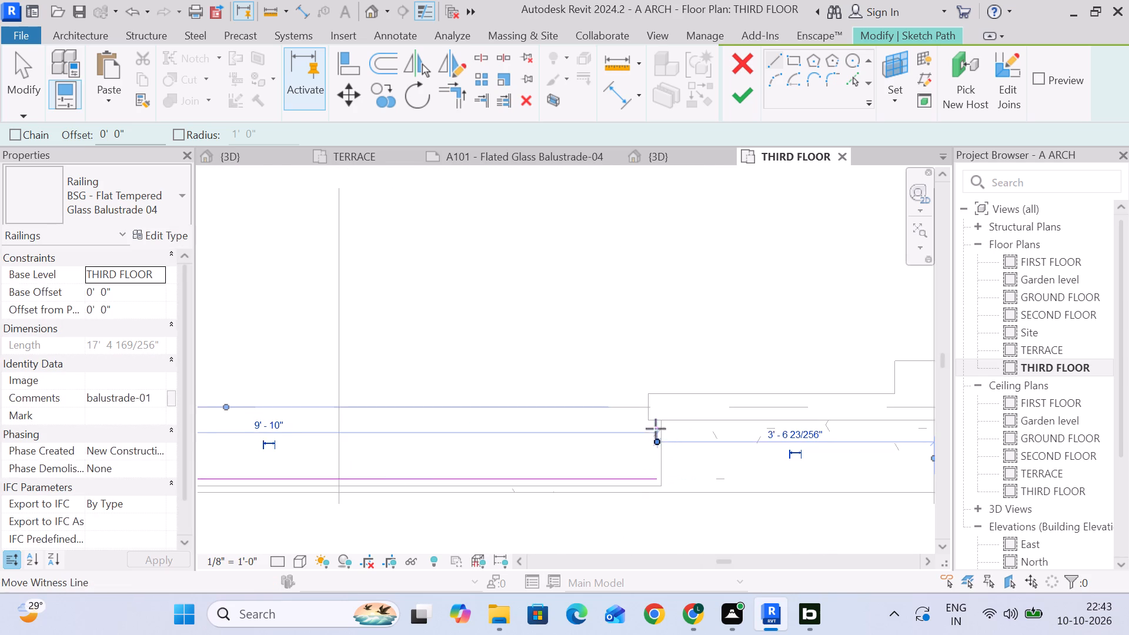
Add a 0'-8" vertical return line at the wall end of the path and finish the path sketch.
{"action": "left_click", "coordinate": [660, 479]}
{"action": "left_click", "coordinate": [658, 426]}
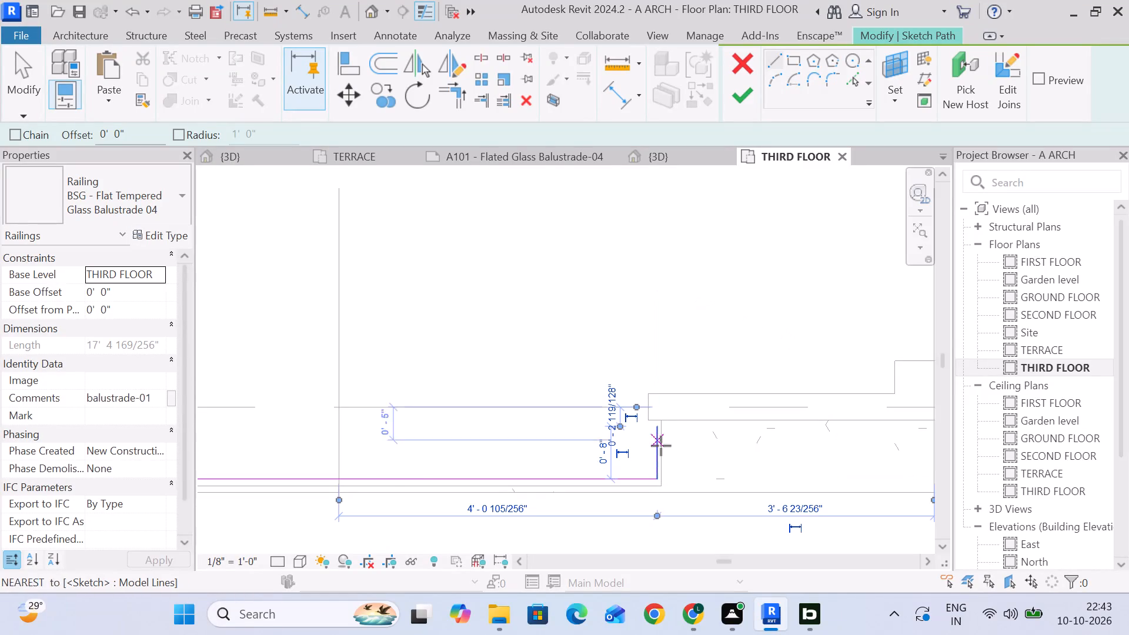
{"action": "key", "text": "Escape"}
{"action": "scroll", "coordinate": [677, 462], "scroll_direction": "down", "scroll_amount": 4}
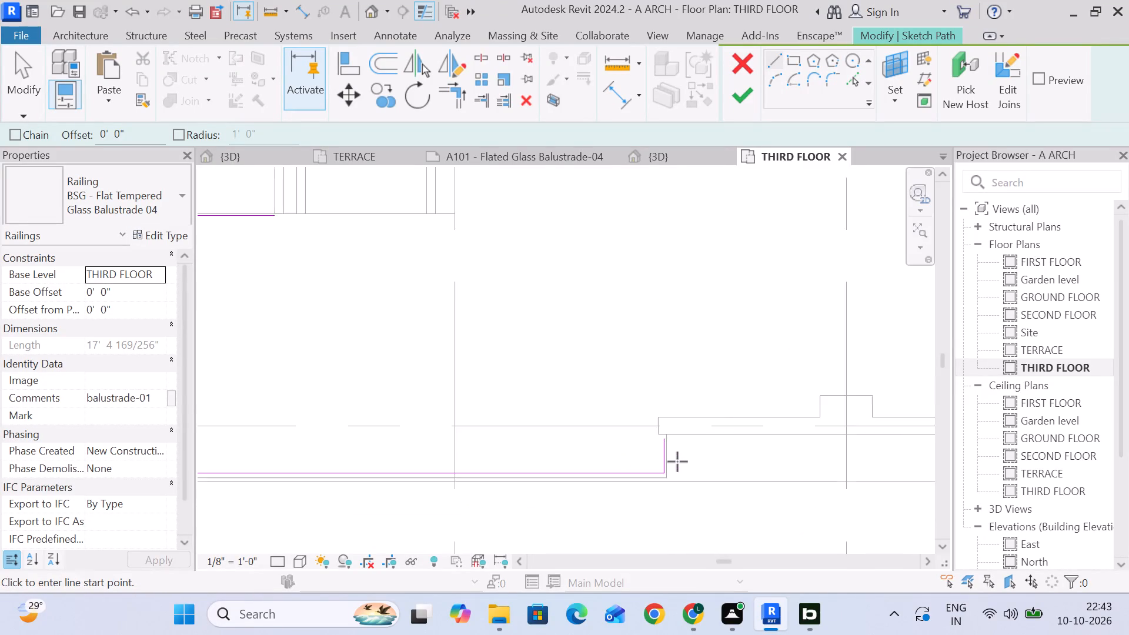
{"action": "scroll", "coordinate": [677, 462], "scroll_direction": "down", "scroll_amount": 7}
{"action": "left_click", "coordinate": [750, 88]}
Examine the reshaped glass balustrade on the third-floor landing in the {3D} view, up close and with the whole building.
{"action": "scroll", "coordinate": [541, 389], "scroll_direction": "up", "scroll_amount": 2}
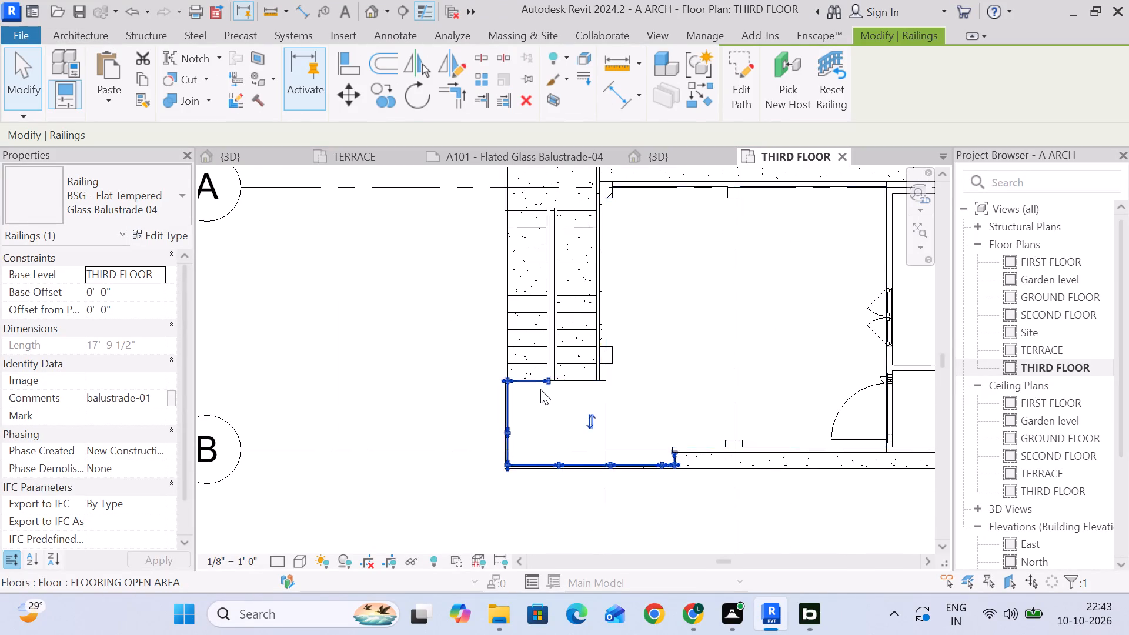
{"action": "scroll", "coordinate": [540, 389], "scroll_direction": "up", "scroll_amount": 3}
{"action": "left_click", "coordinate": [261, 157]}
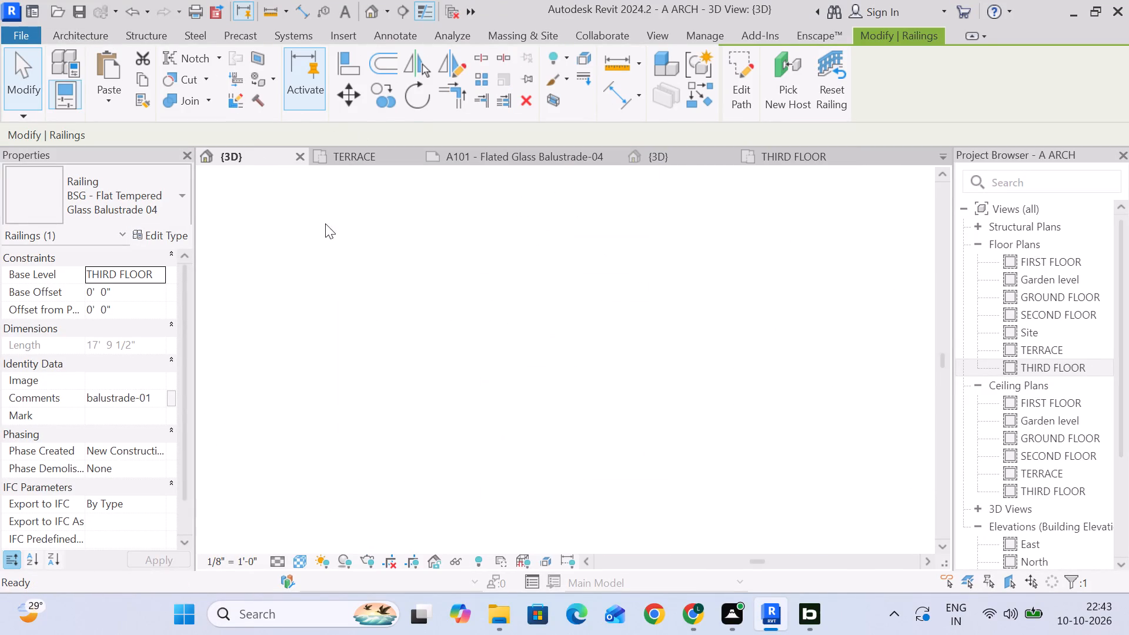
{"action": "scroll", "coordinate": [456, 463], "scroll_direction": "up", "scroll_amount": 5}
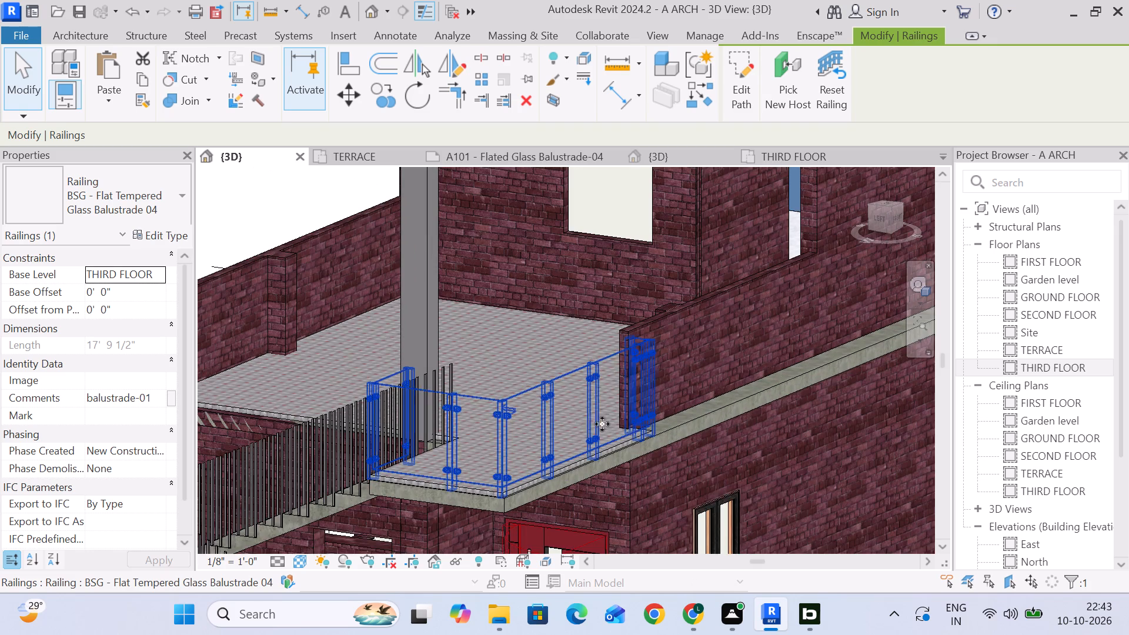
{"action": "middle_click_drag", "start_coordinate": [633, 417], "coordinate": [615, 357]}
{"action": "key", "text": "Escape"}
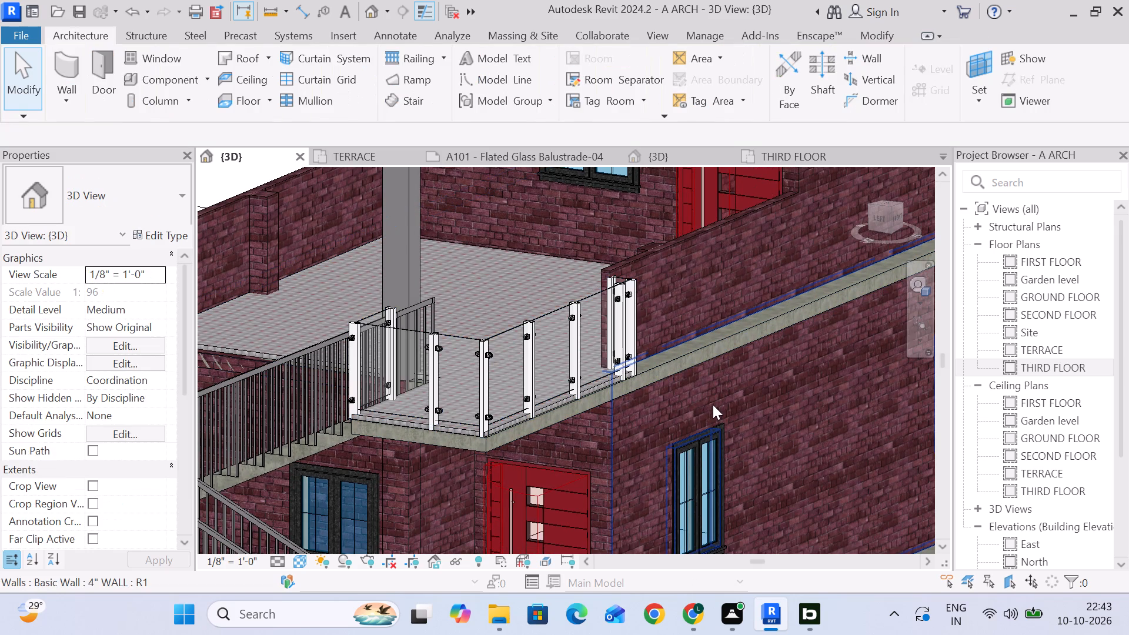
{"action": "scroll", "coordinate": [444, 422], "scroll_direction": "up", "scroll_amount": 5}
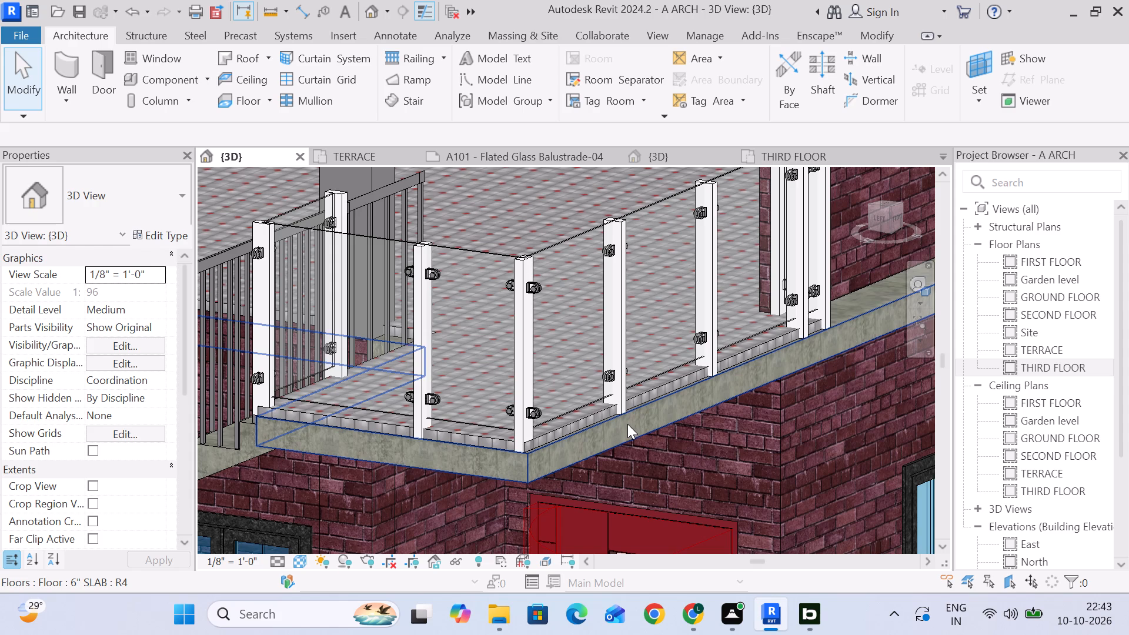
{"action": "left_click", "coordinate": [596, 249]}
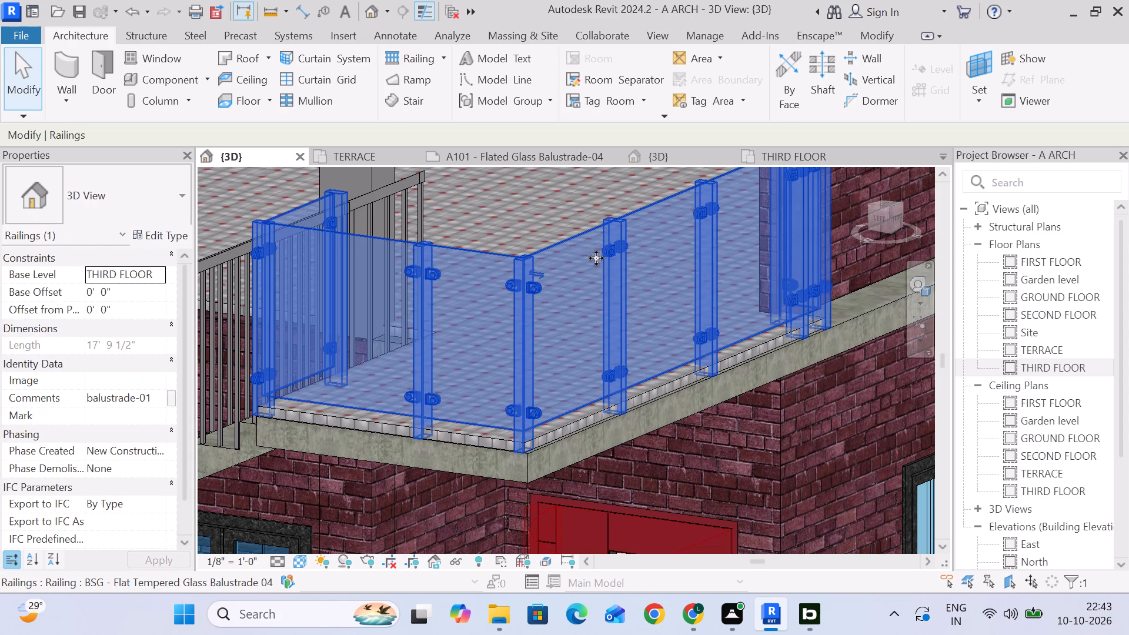
{"action": "scroll", "coordinate": [602, 276], "scroll_direction": "down", "scroll_amount": 3}
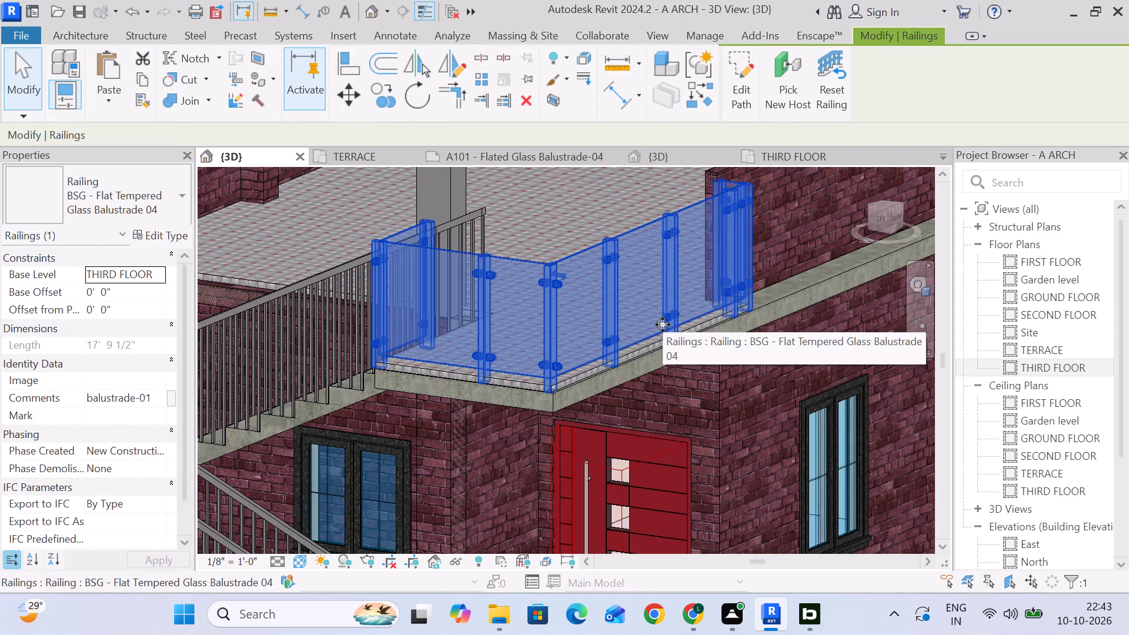
{"action": "key", "text": "Escape"}
{"action": "scroll", "coordinate": [665, 327], "scroll_direction": "down", "scroll_amount": 4}
{"action": "middle_click_drag", "start_coordinate": [667, 340], "coordinate": [668, 429]}
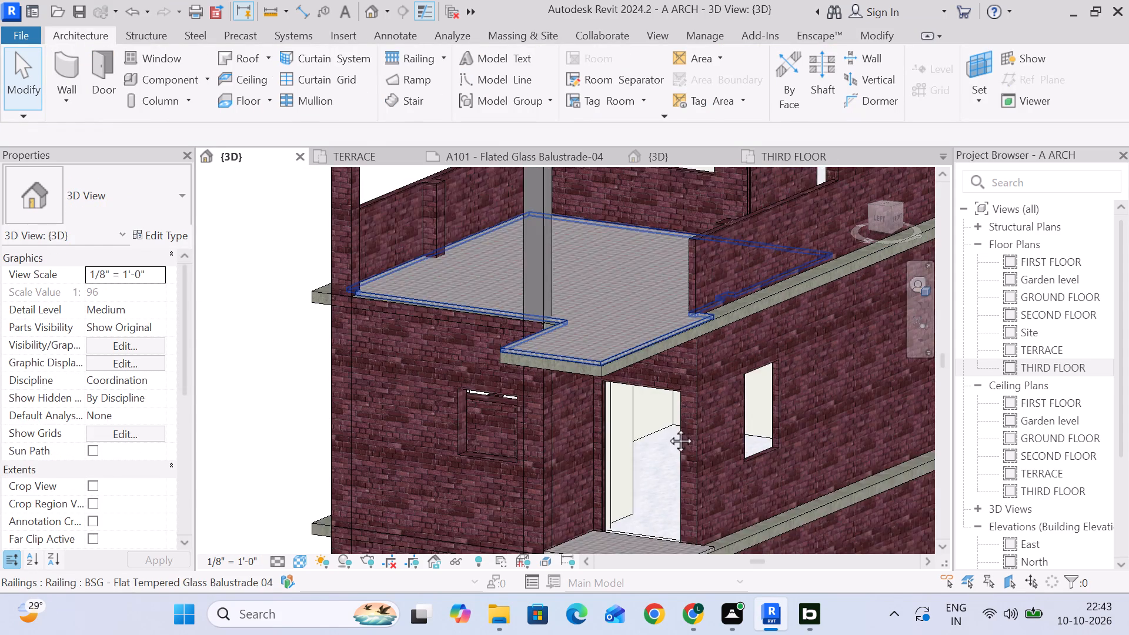
{"action": "middle_click_drag", "start_coordinate": [703, 394], "coordinate": [669, 361]}
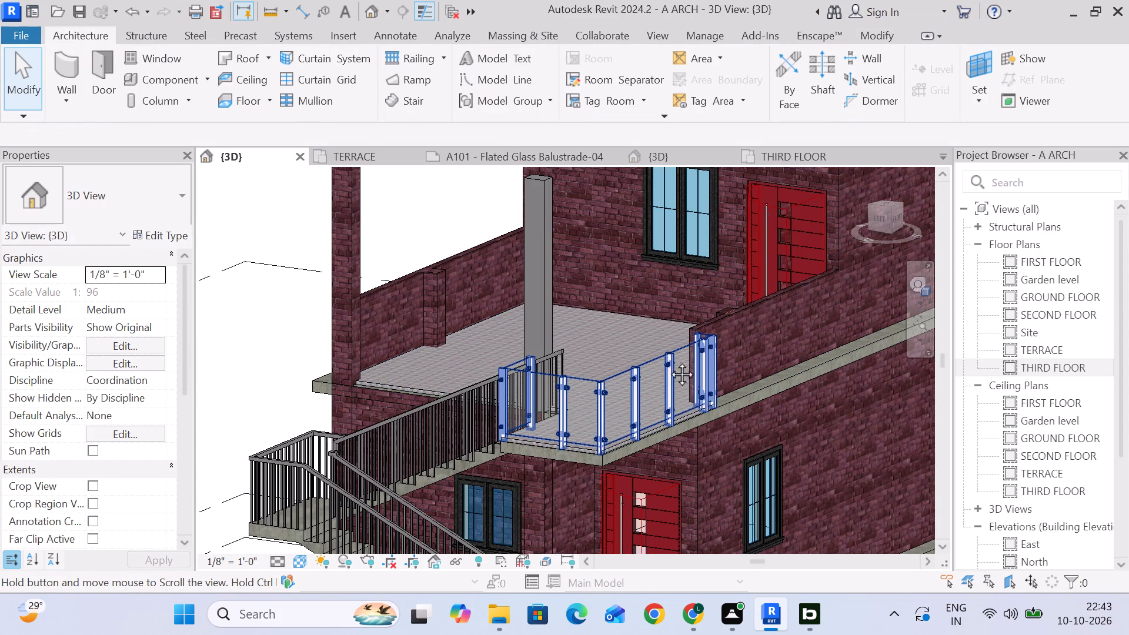
{"action": "middle_click_drag", "start_coordinate": [669, 361], "coordinate": [636, 331]}
{"action": "scroll", "coordinate": [639, 361], "scroll_direction": "down", "scroll_amount": 3}
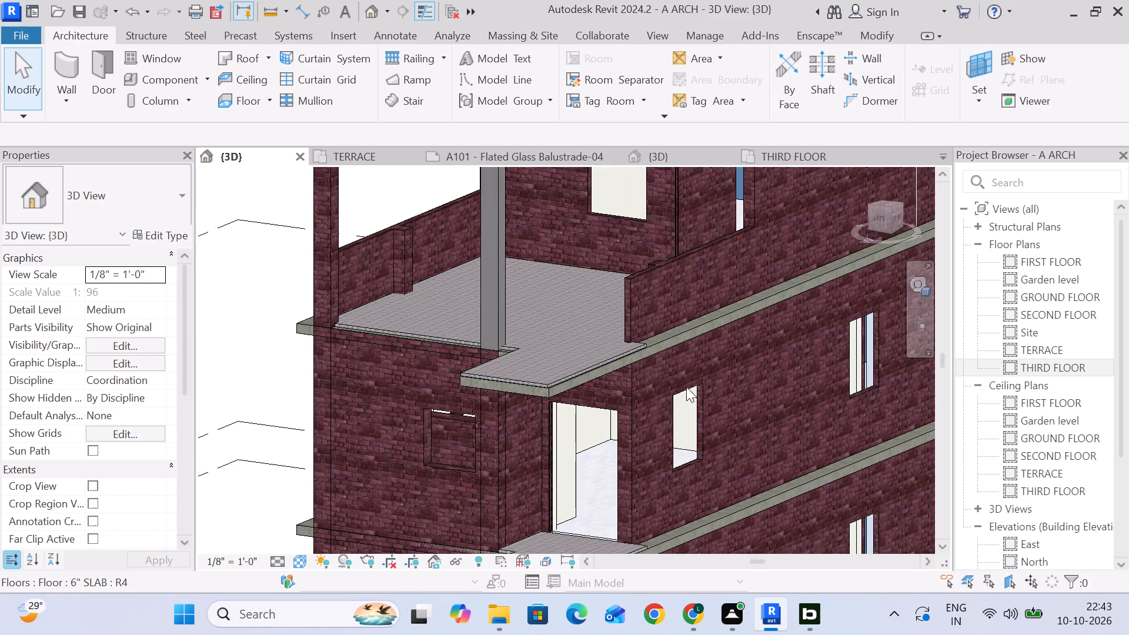
{"action": "middle_click_drag", "start_coordinate": [704, 390], "coordinate": [664, 363]}
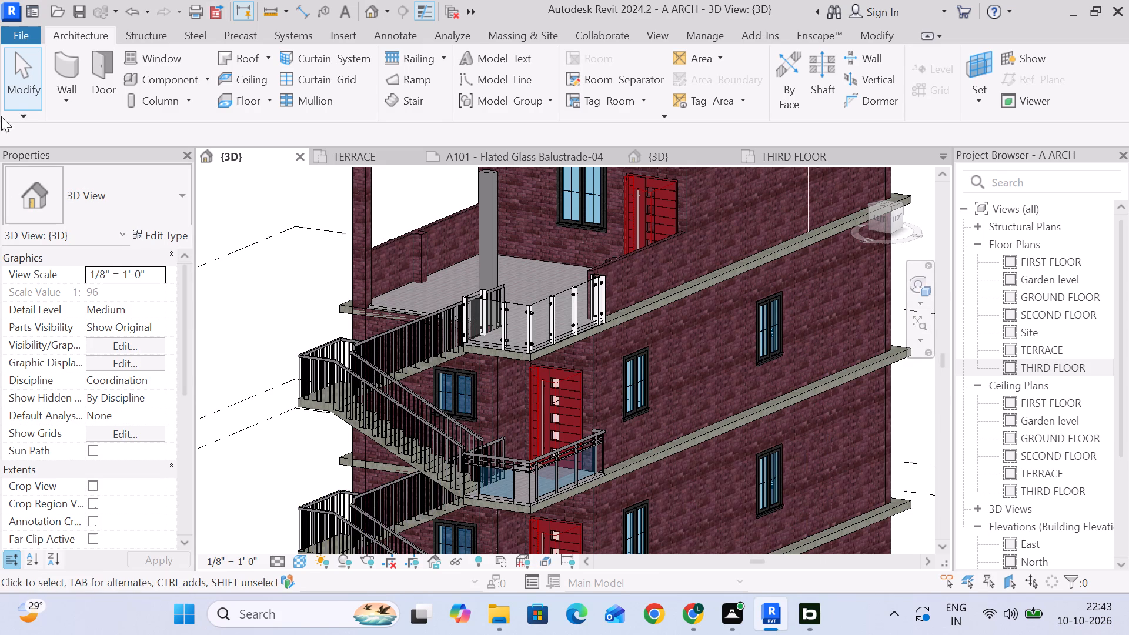
{"action": "left_click", "coordinate": [293, 265]}
{"action": "scroll", "coordinate": [295, 269], "scroll_direction": "down", "scroll_amount": 4}
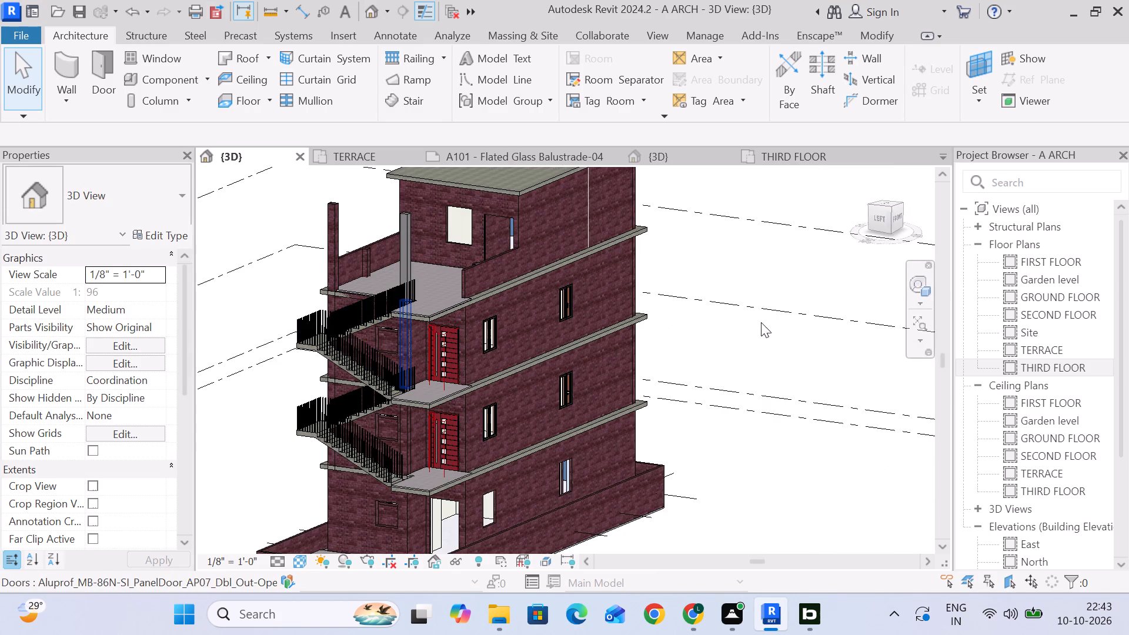
{"action": "middle_click_drag", "start_coordinate": [774, 319], "coordinate": [754, 286]}
{"action": "middle_click_drag", "start_coordinate": [679, 335], "coordinate": [713, 316]}
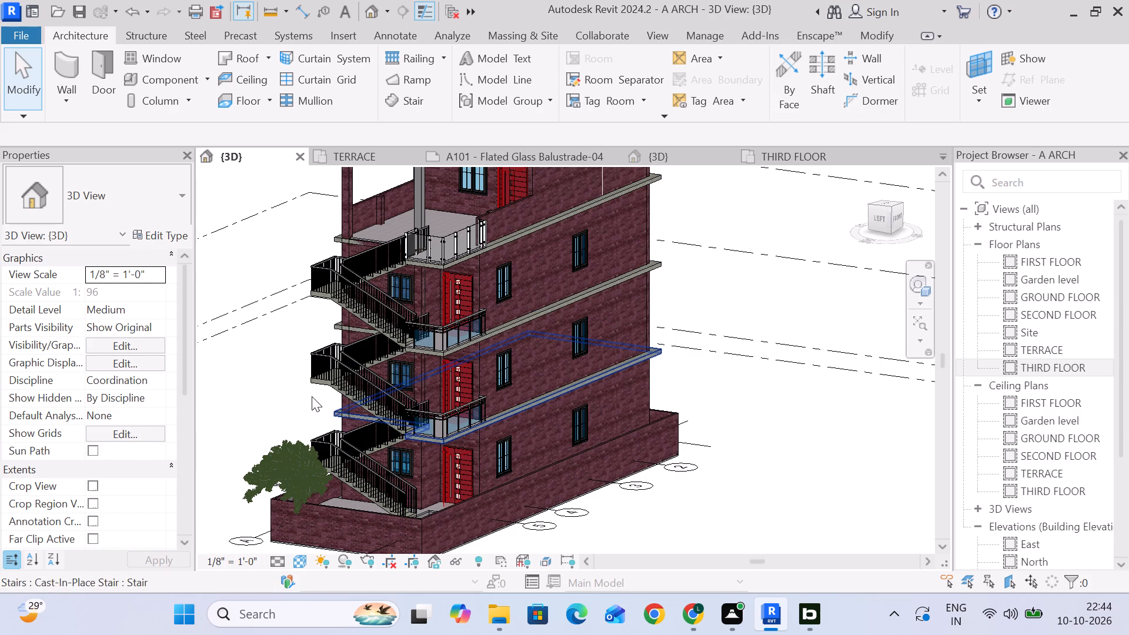
{"action": "middle_click_drag", "start_coordinate": [267, 376], "coordinate": [305, 365]}
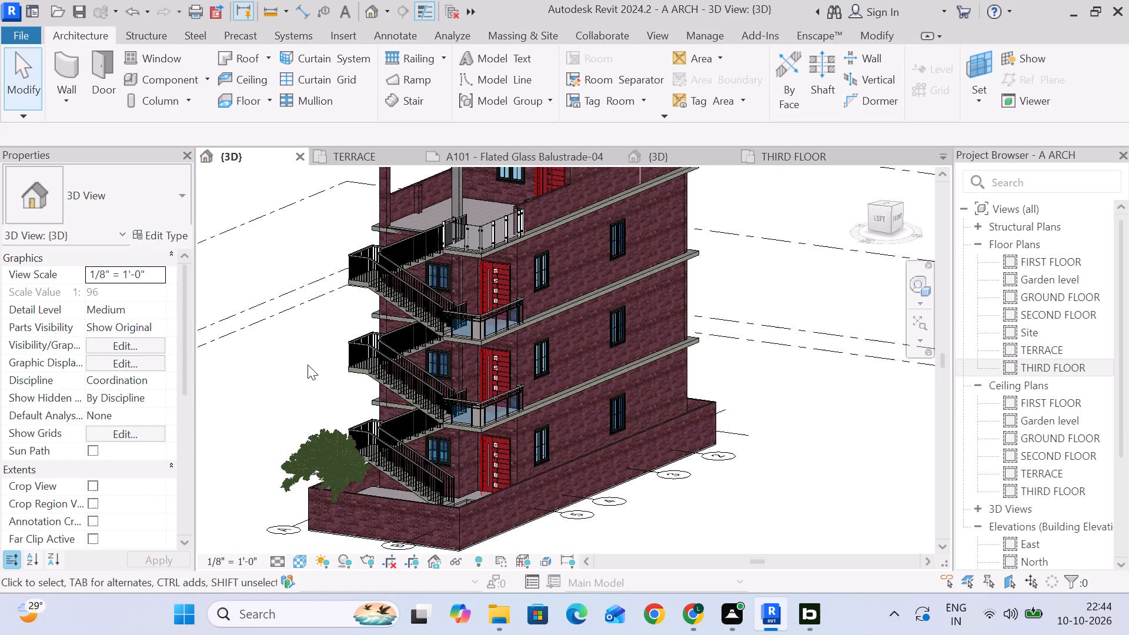
Save the A ARCH project.
{"action": "key", "text": "ctrl+s"}
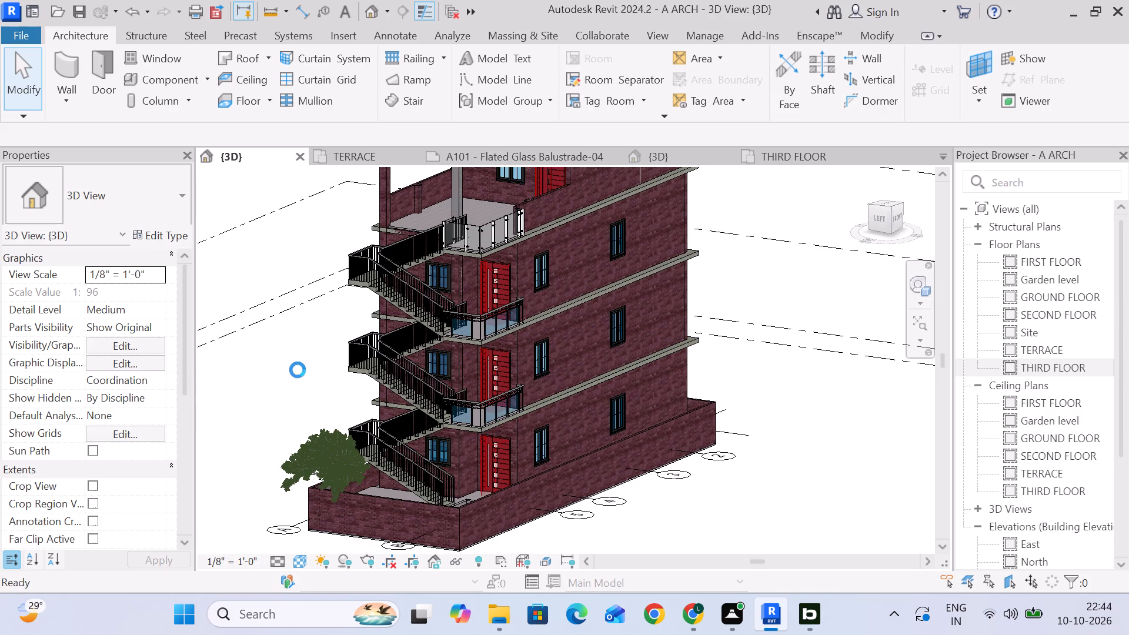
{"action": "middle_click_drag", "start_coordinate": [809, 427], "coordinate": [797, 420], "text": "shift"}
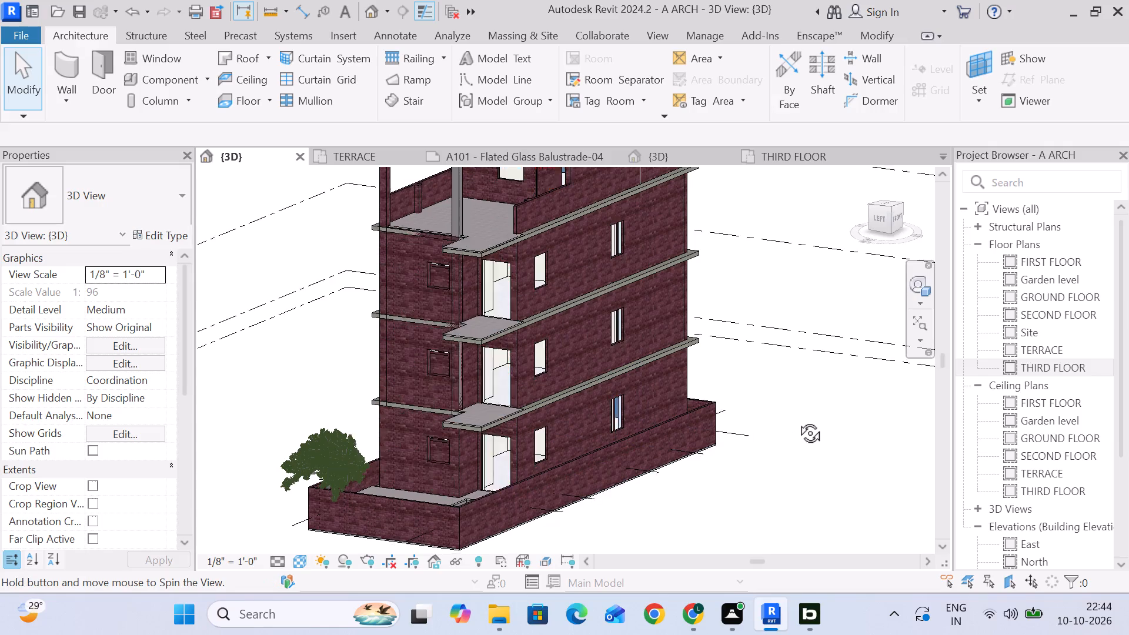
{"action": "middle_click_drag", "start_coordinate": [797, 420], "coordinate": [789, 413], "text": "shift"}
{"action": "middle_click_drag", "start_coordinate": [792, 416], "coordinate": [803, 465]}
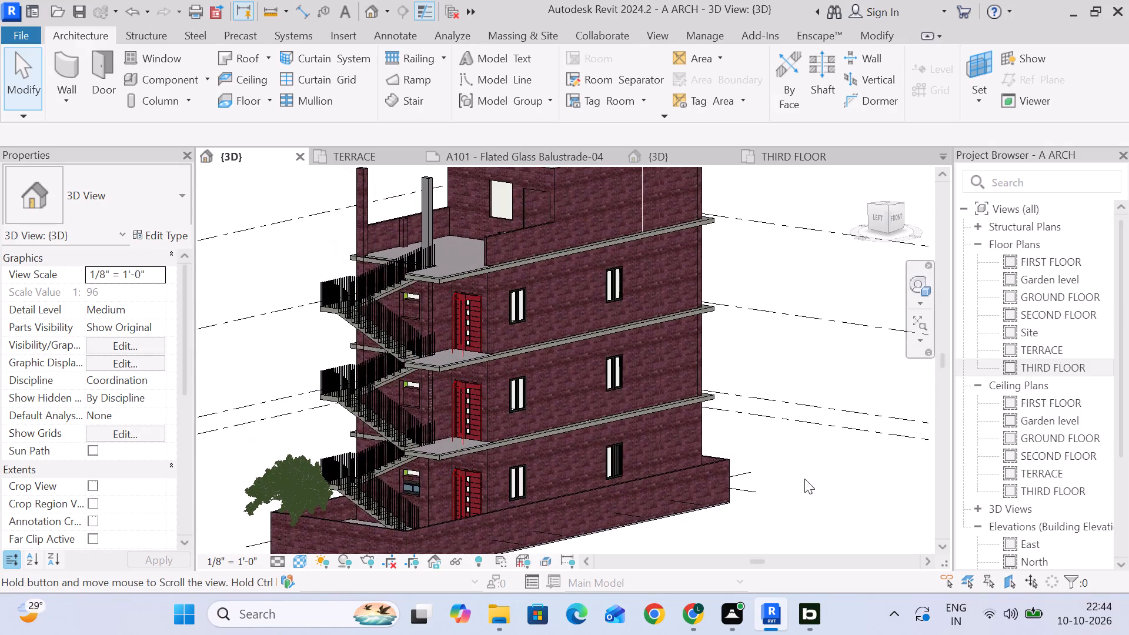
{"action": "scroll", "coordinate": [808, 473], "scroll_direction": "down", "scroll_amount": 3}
In the Windows taskbar settings, turn on automatic hiding of the taskbar under Taskbar behaviors, and return to Revit.
{"action": "left_click", "coordinate": [124, 618]}
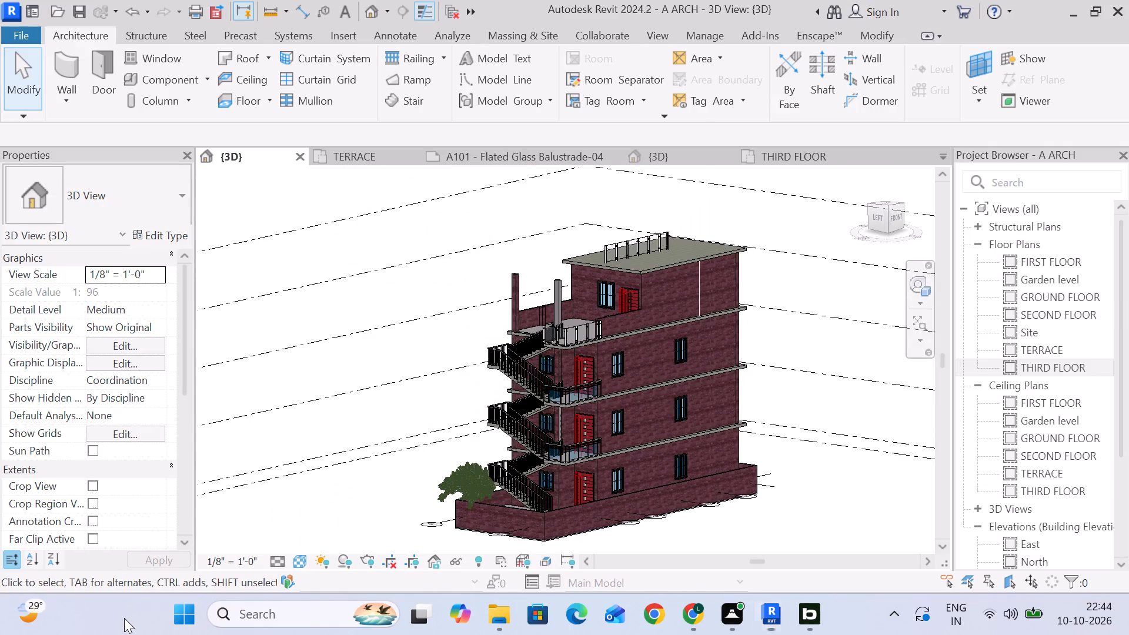
{"action": "right_click", "coordinate": [124, 618]}
{"action": "left_click", "coordinate": [153, 580]}
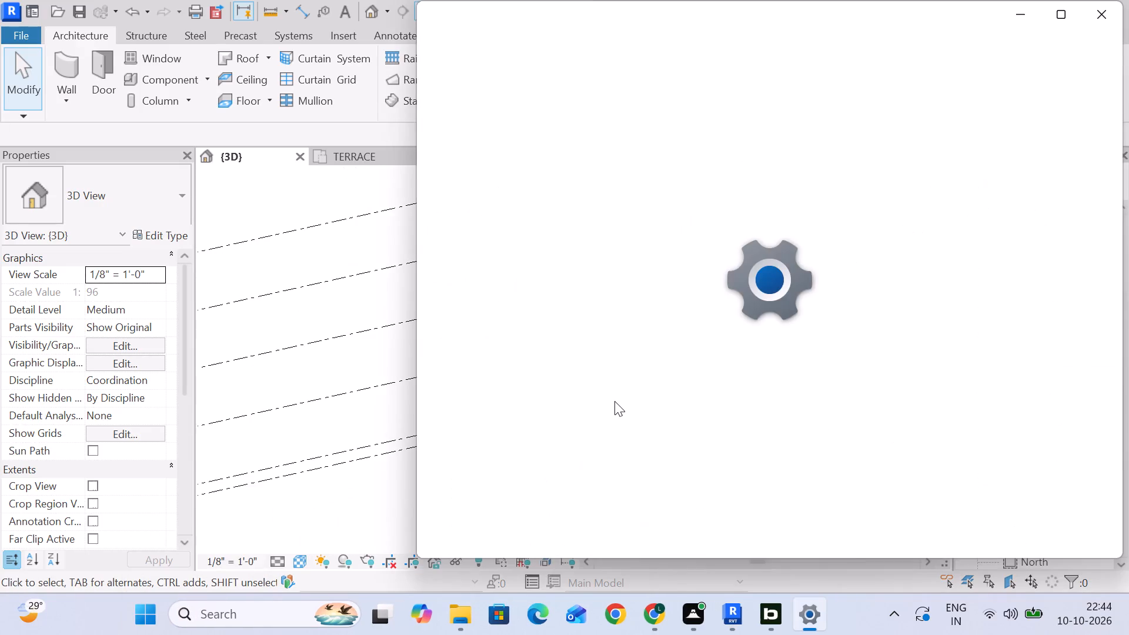
{"action": "scroll", "coordinate": [542, 383], "scroll_direction": "down", "scroll_amount": 4}
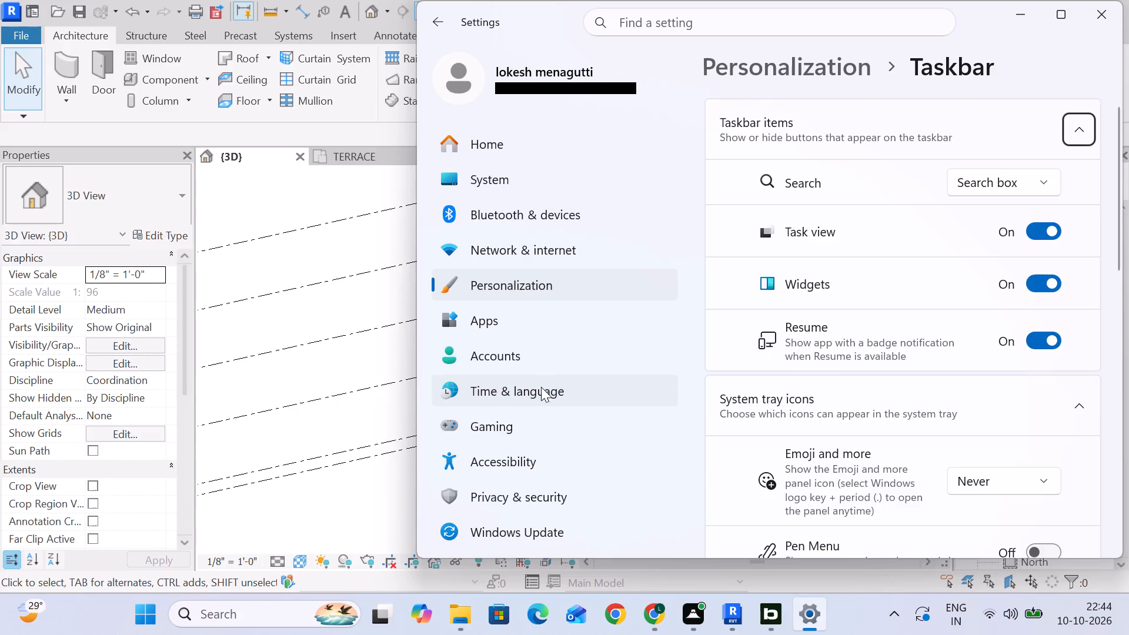
{"action": "left_click", "coordinate": [1066, 15]}
{"action": "scroll", "coordinate": [364, 404], "scroll_direction": "down", "scroll_amount": 5}
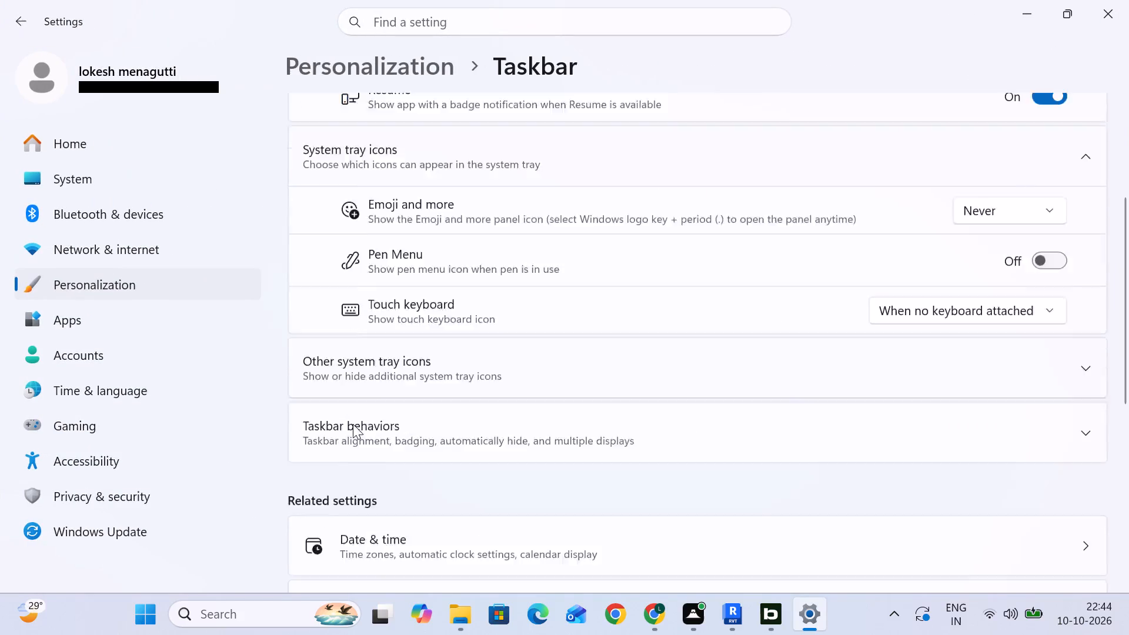
{"action": "left_click", "coordinate": [402, 309]}
{"action": "left_click", "coordinate": [345, 392]}
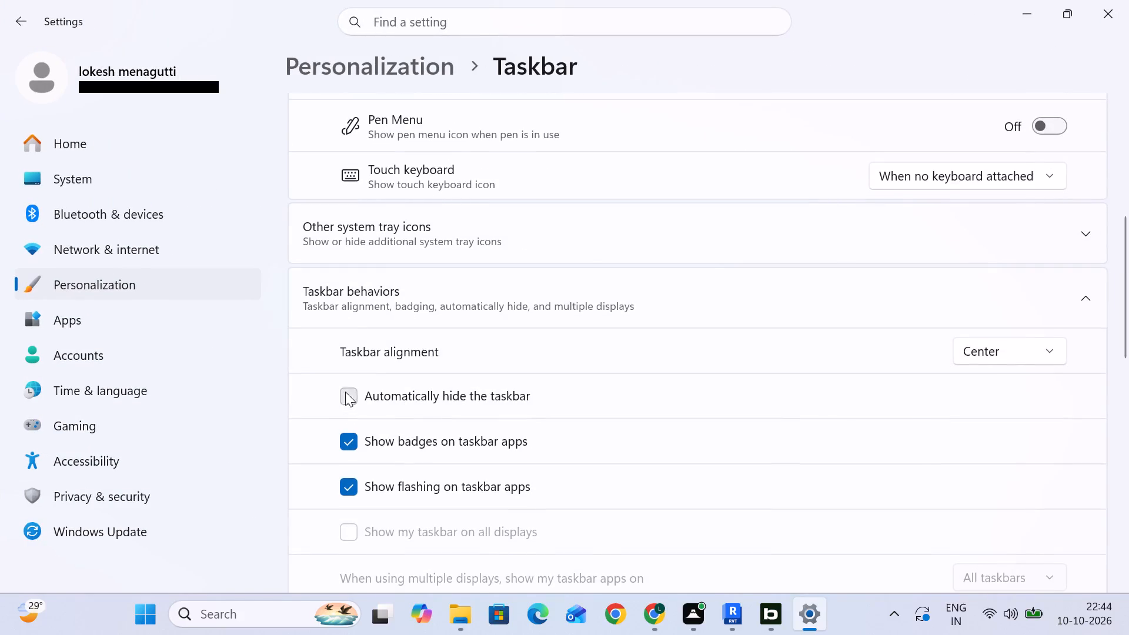
{"action": "left_click", "coordinate": [1023, 24]}
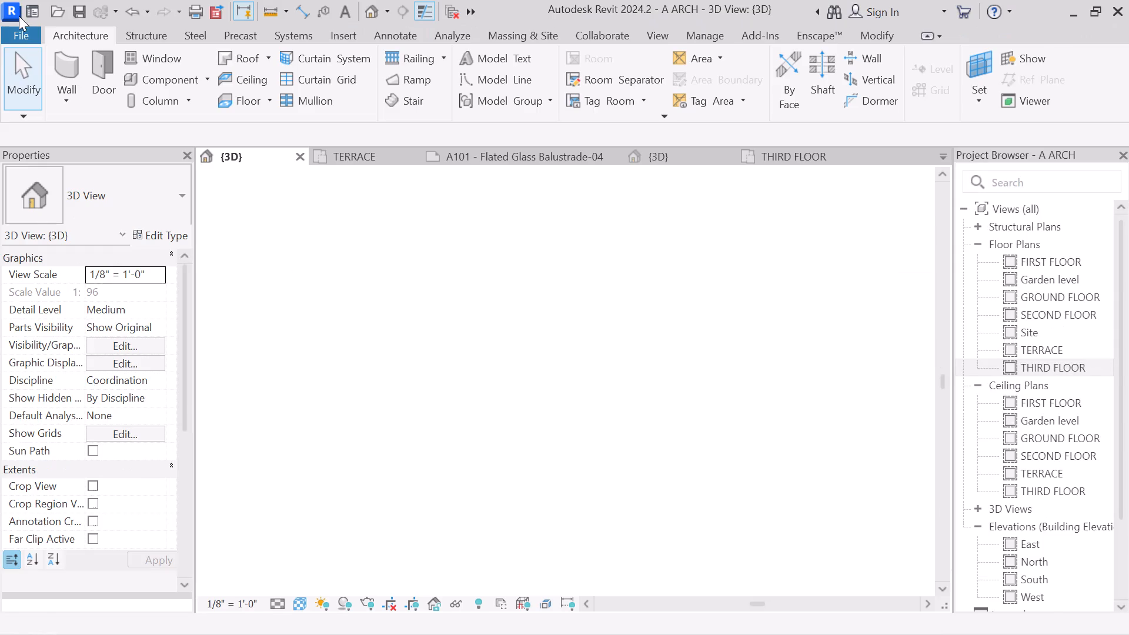
Start a PDF export of the current {3D} view and set its location to the PROJECTS\intern\REVIT P folder.
{"action": "left_click", "coordinate": [15, 44]}
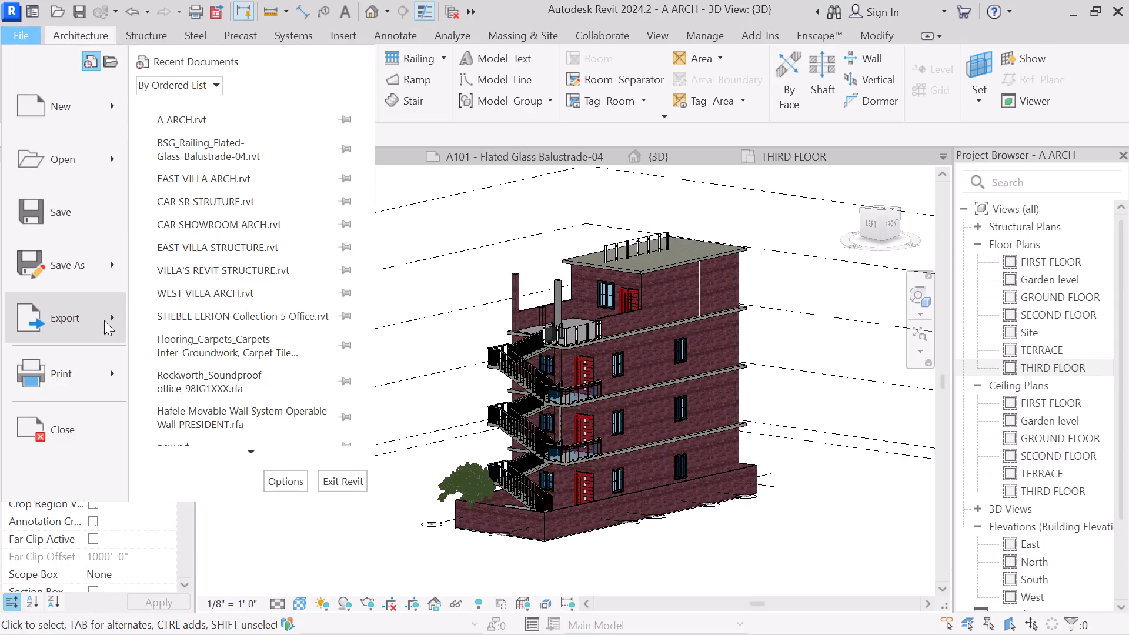
{"action": "left_click", "coordinate": [105, 320]}
{"action": "left_click", "coordinate": [202, 185]}
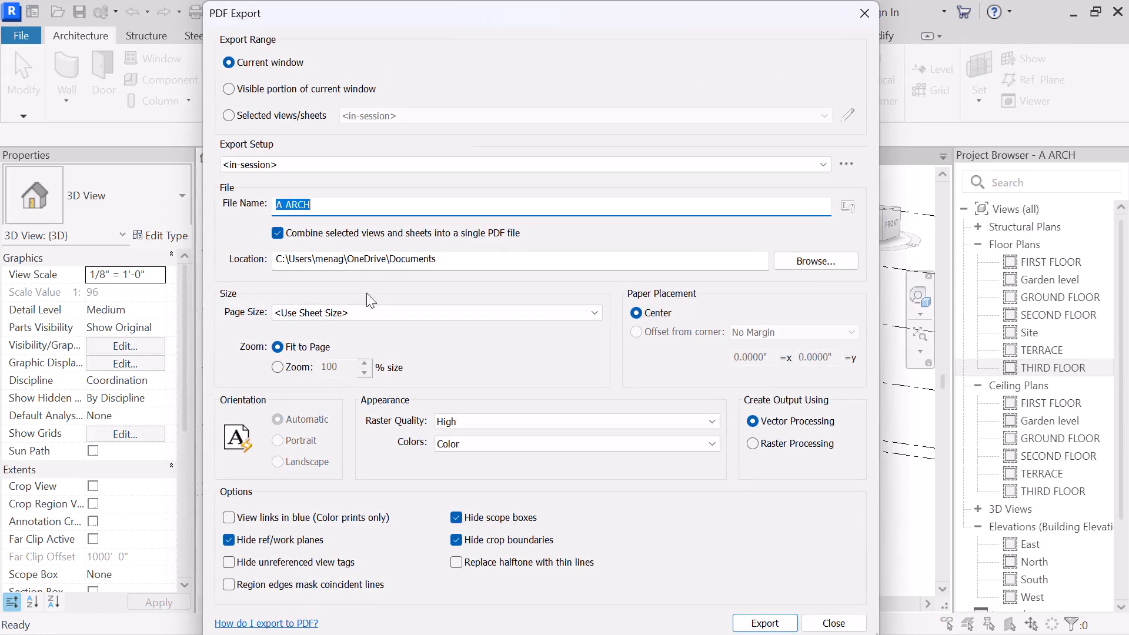
{"action": "left_click", "coordinate": [817, 263]}
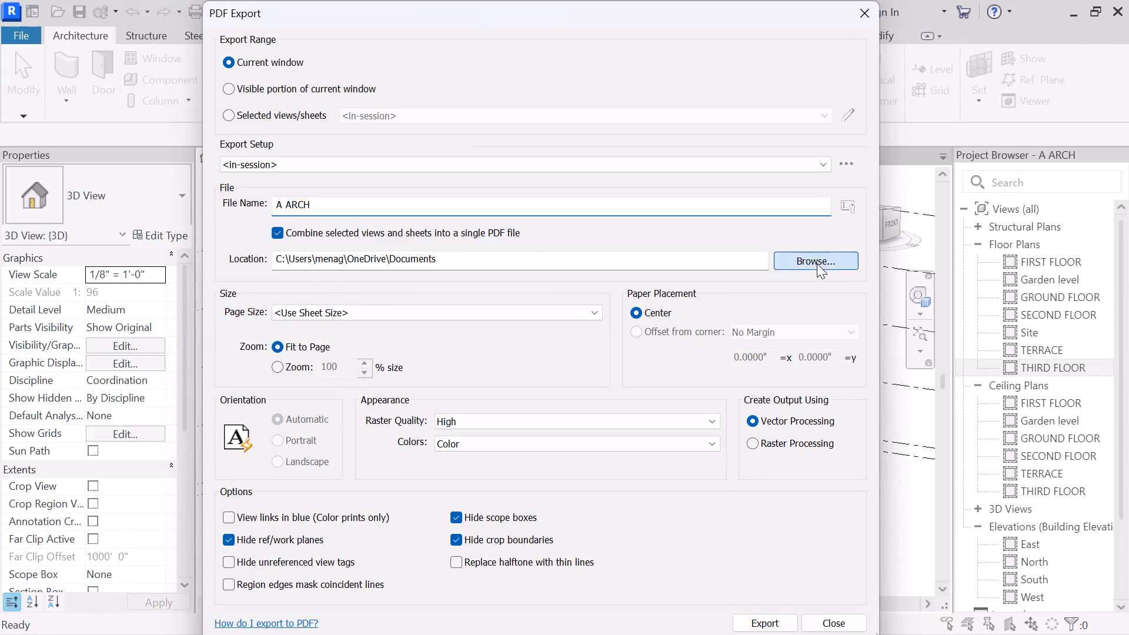
{"action": "left_click", "coordinate": [328, 384]}
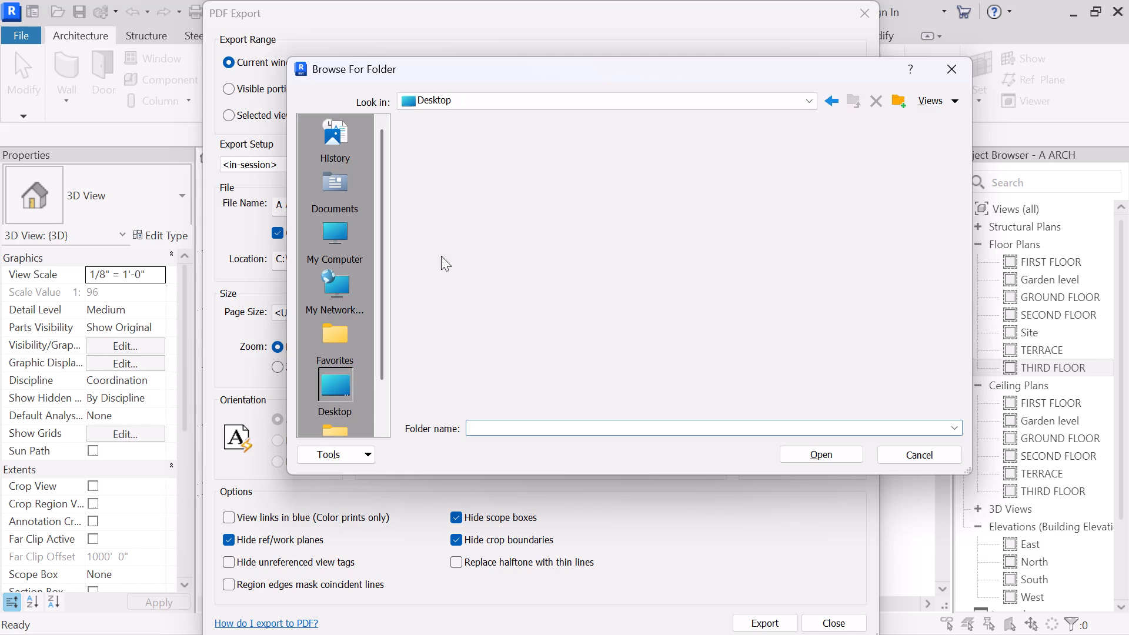
{"action": "double_click", "coordinate": [695, 173]}
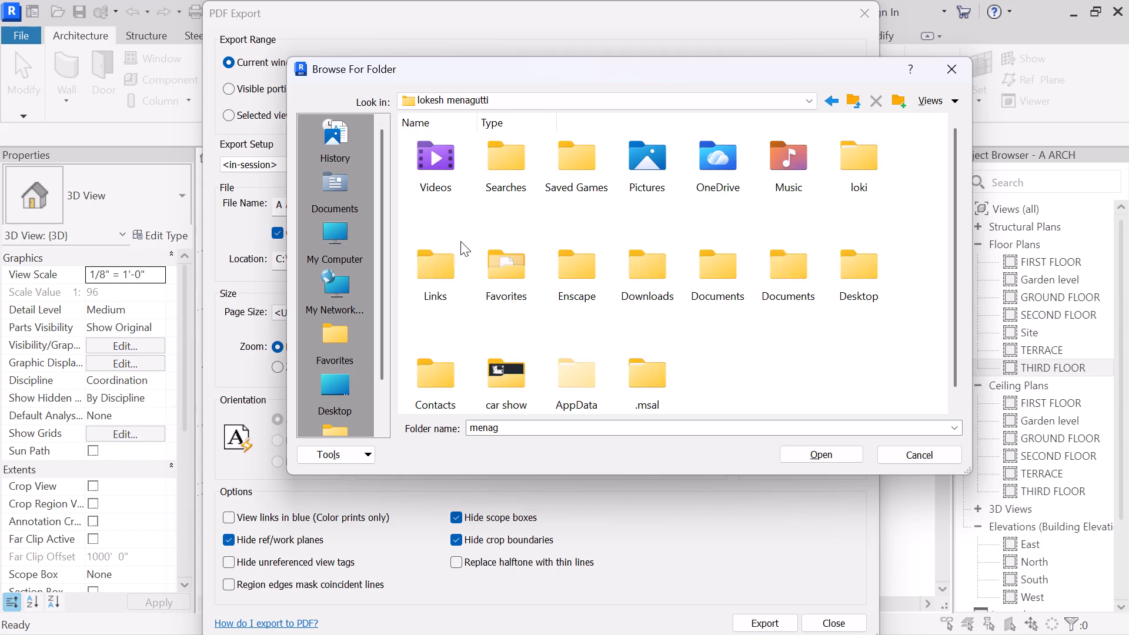
{"action": "double_click", "coordinate": [856, 185]}
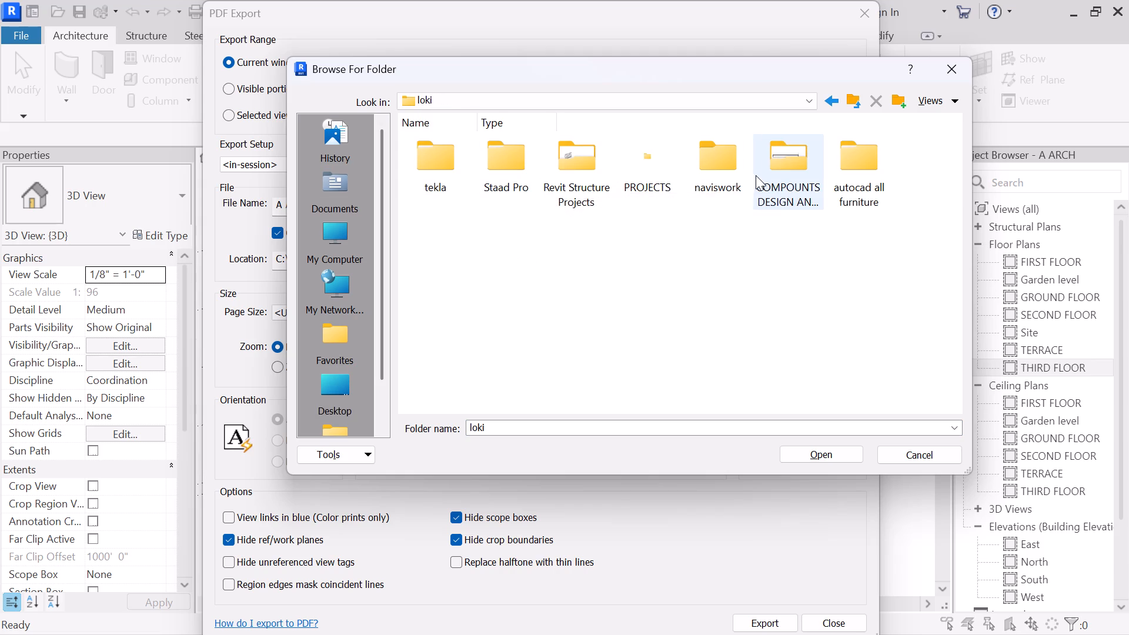
{"action": "left_click", "coordinate": [775, 175]}
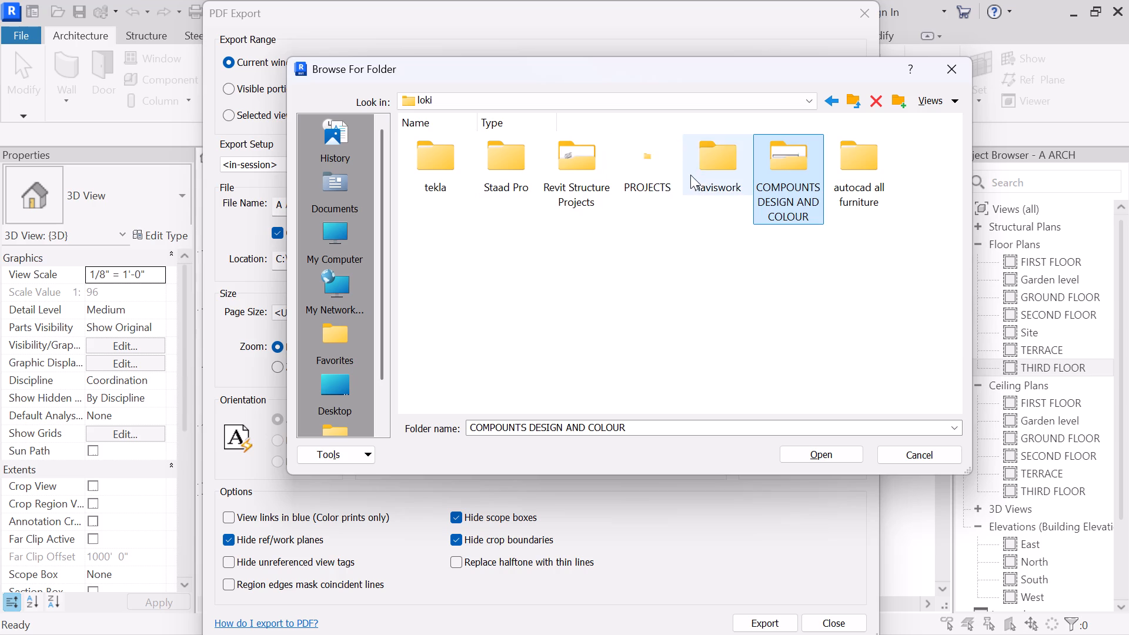
{"action": "double_click", "coordinate": [652, 168]}
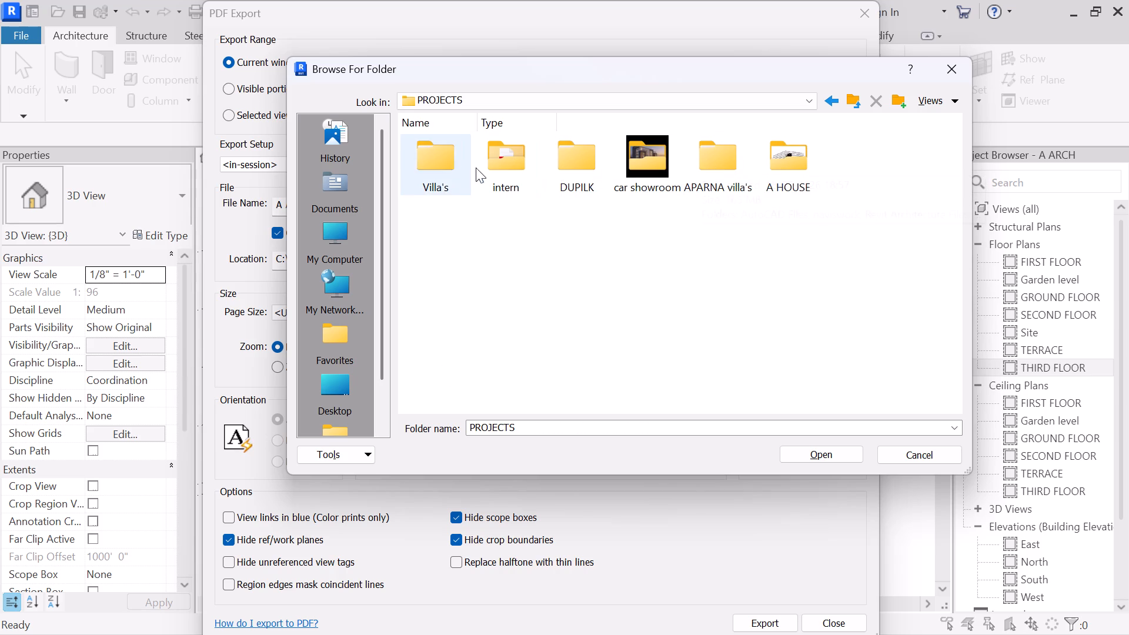
{"action": "double_click", "coordinate": [514, 165]}
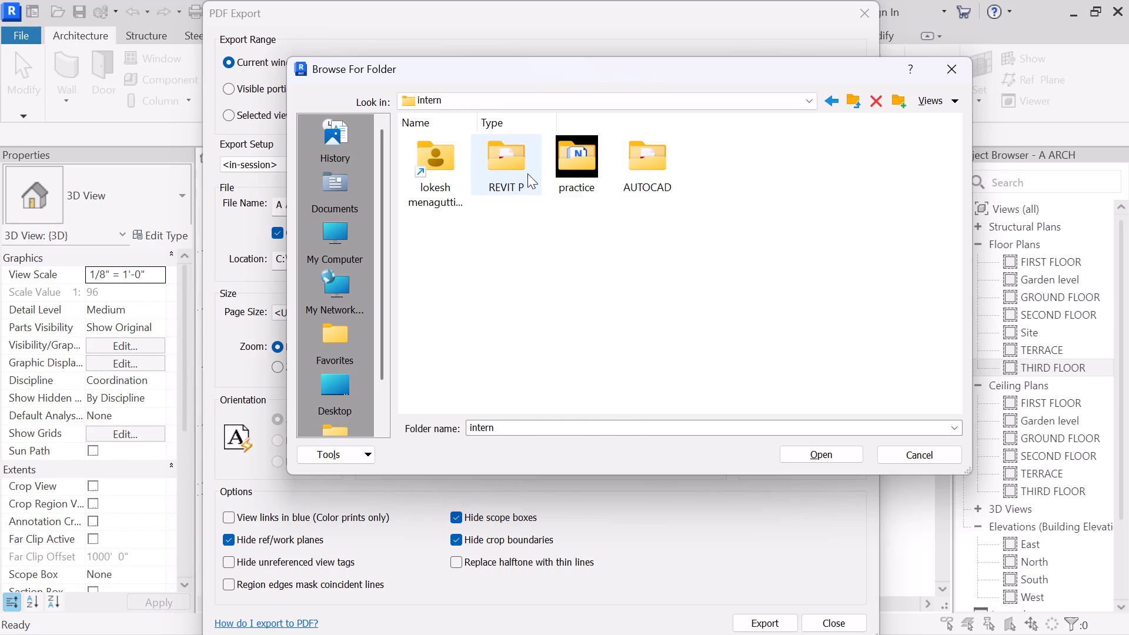
{"action": "left_click", "coordinate": [528, 173]}
{"action": "double_click", "coordinate": [525, 172]}
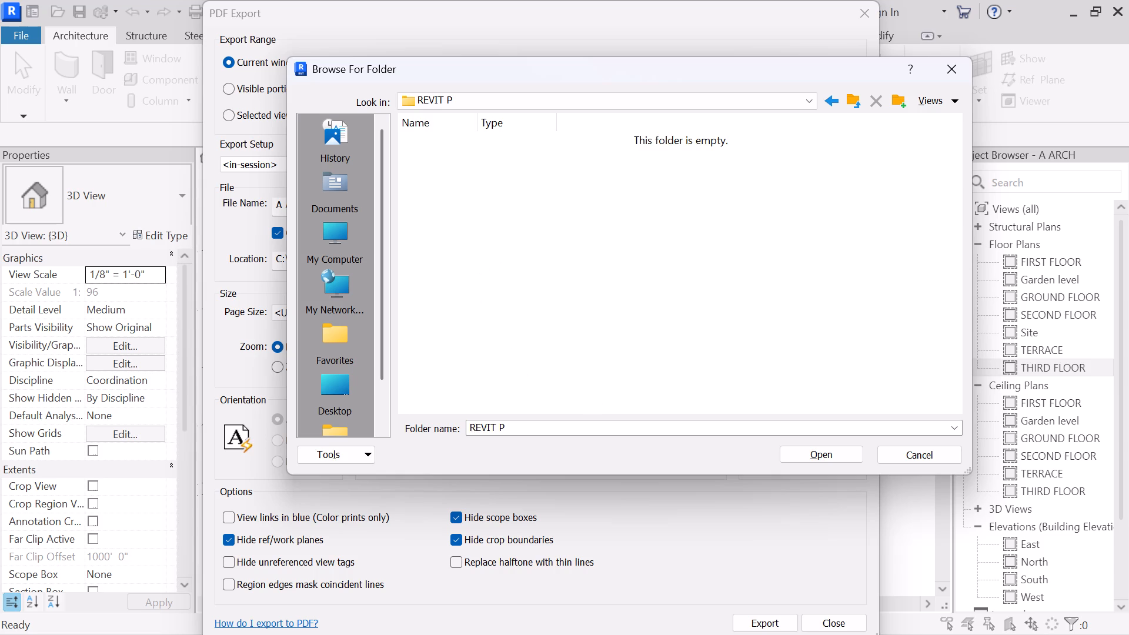
{"action": "left_click", "coordinate": [823, 452]}
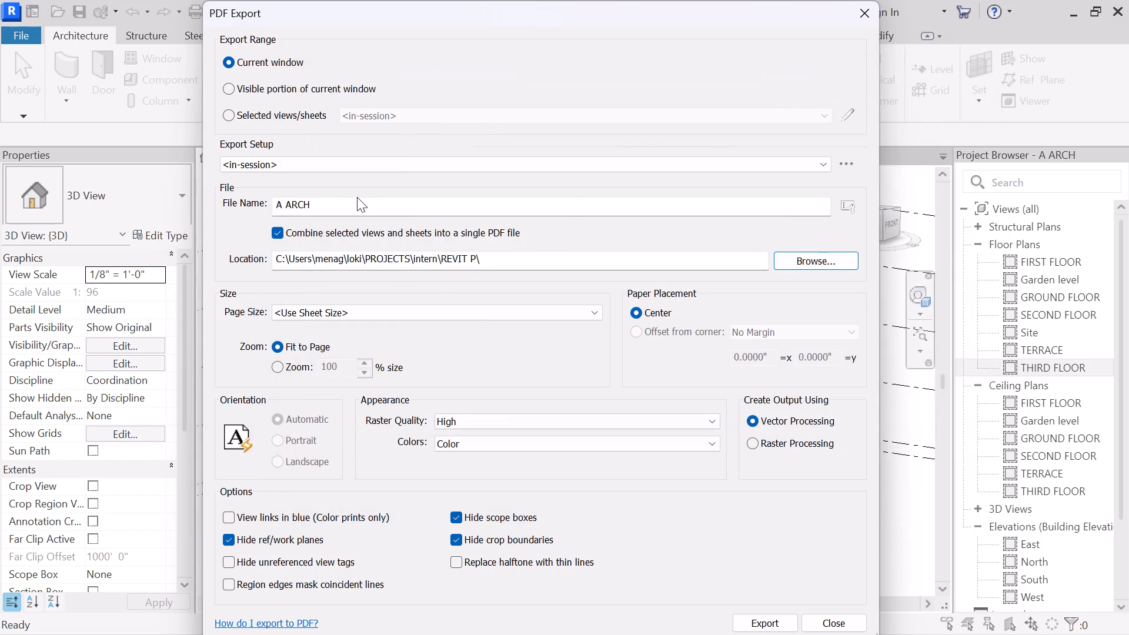
Name the PDF file A ARCH 10 and export it.
{"action": "left_click", "coordinate": [351, 196]}
{"action": "left_click", "coordinate": [351, 203]}
{"action": "key", "text": "space"}
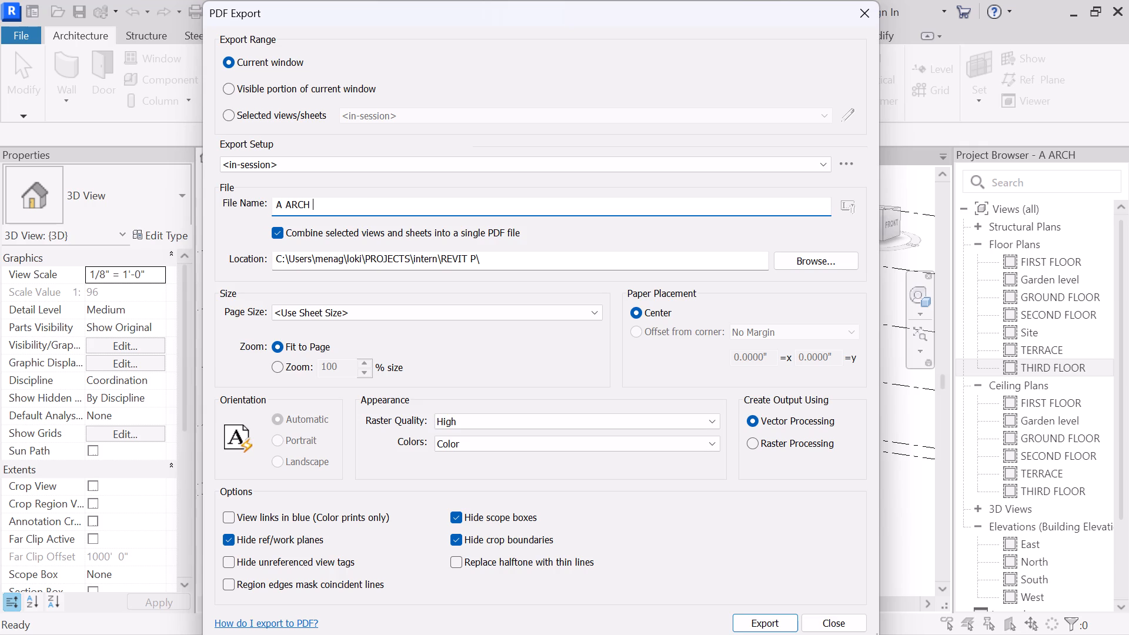
{"action": "key", "text": "1"}
{"action": "key", "text": "0"}
{"action": "left_click", "coordinate": [757, 619]}
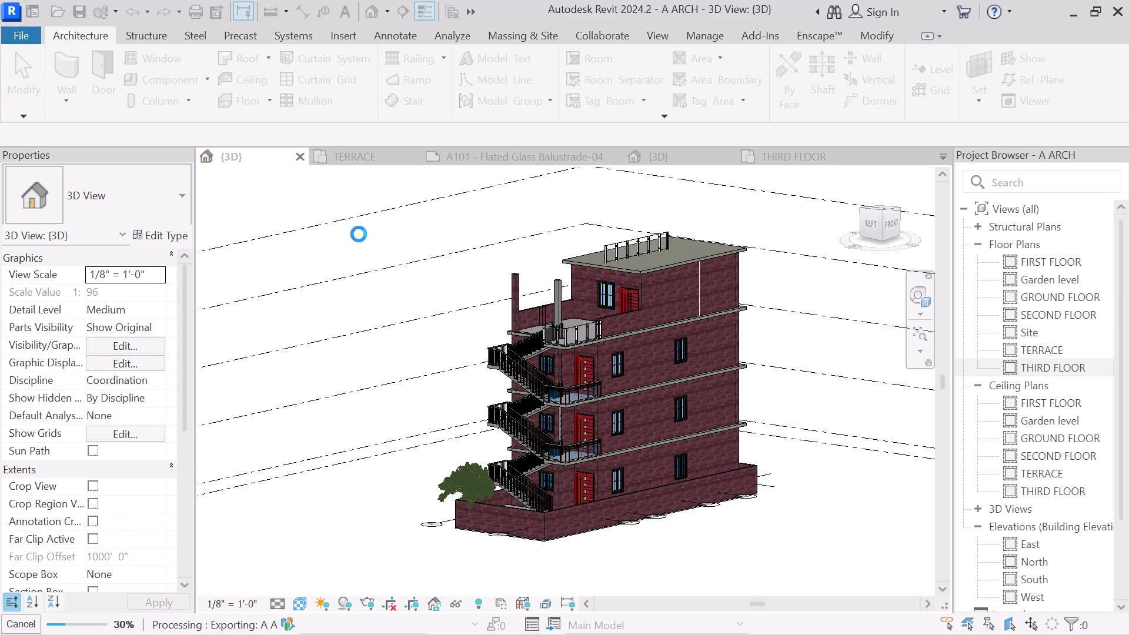
{"action": "left_click", "coordinate": [443, 280]}
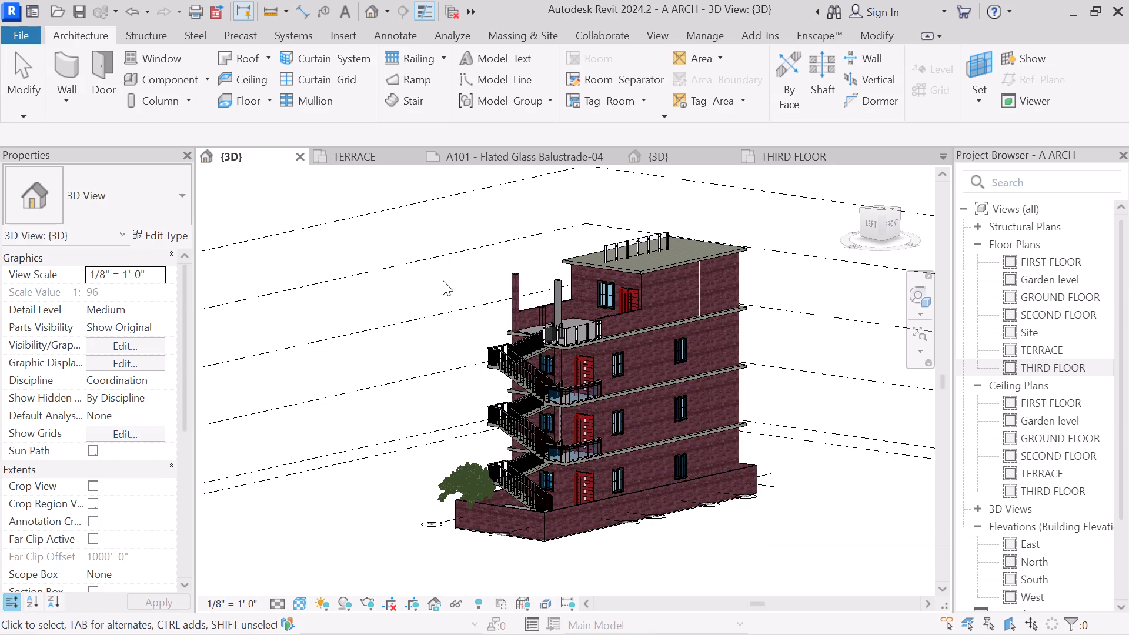
In the Windows taskbar settings, turn off automatic hiding of the taskbar under Taskbar behaviors.
{"action": "scroll", "coordinate": [443, 281], "scroll_direction": "down", "scroll_amount": 2}
{"action": "middle_click_drag", "start_coordinate": [443, 281], "coordinate": [373, 281]}
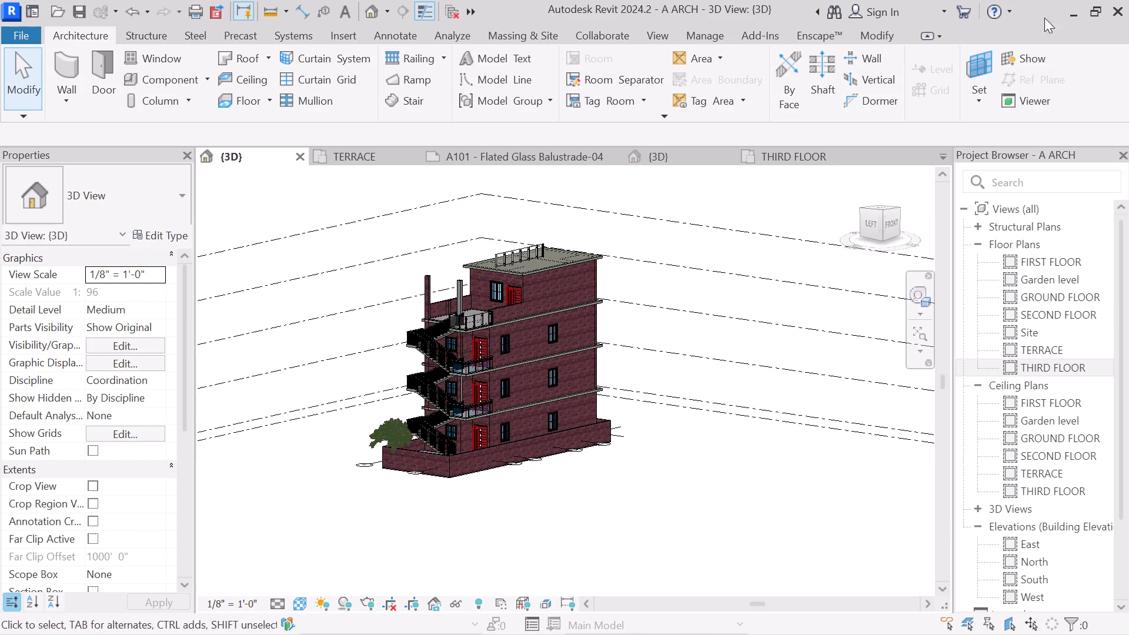
{"action": "left_click", "coordinate": [1073, 9]}
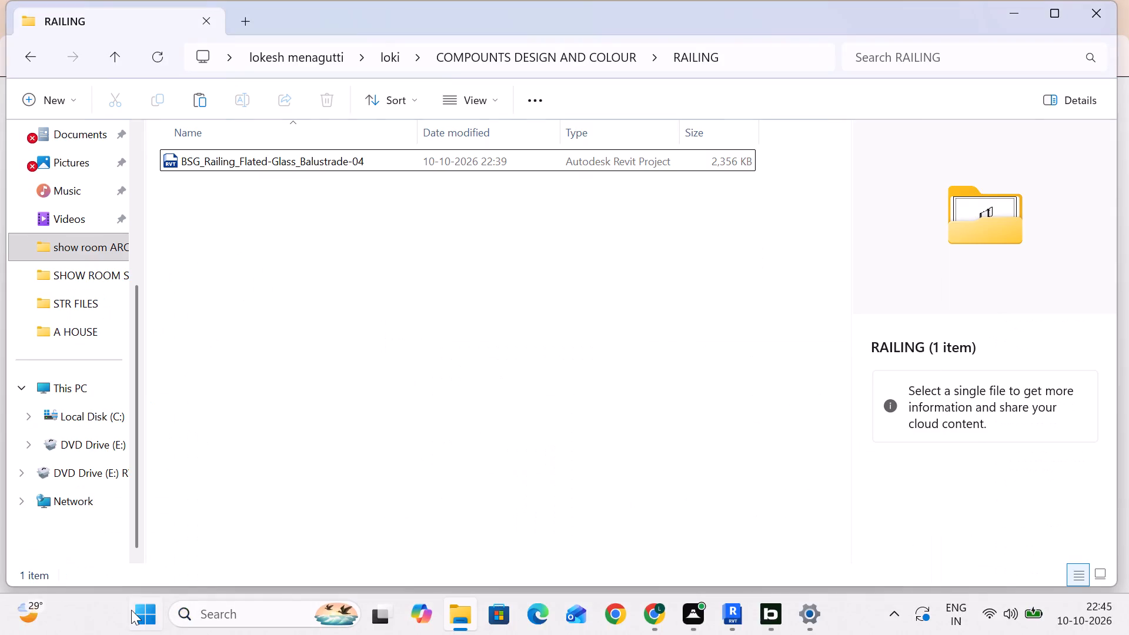
{"action": "right_click", "coordinate": [131, 610]}
{"action": "right_click", "coordinate": [93, 610]}
{"action": "left_click", "coordinate": [133, 570]}
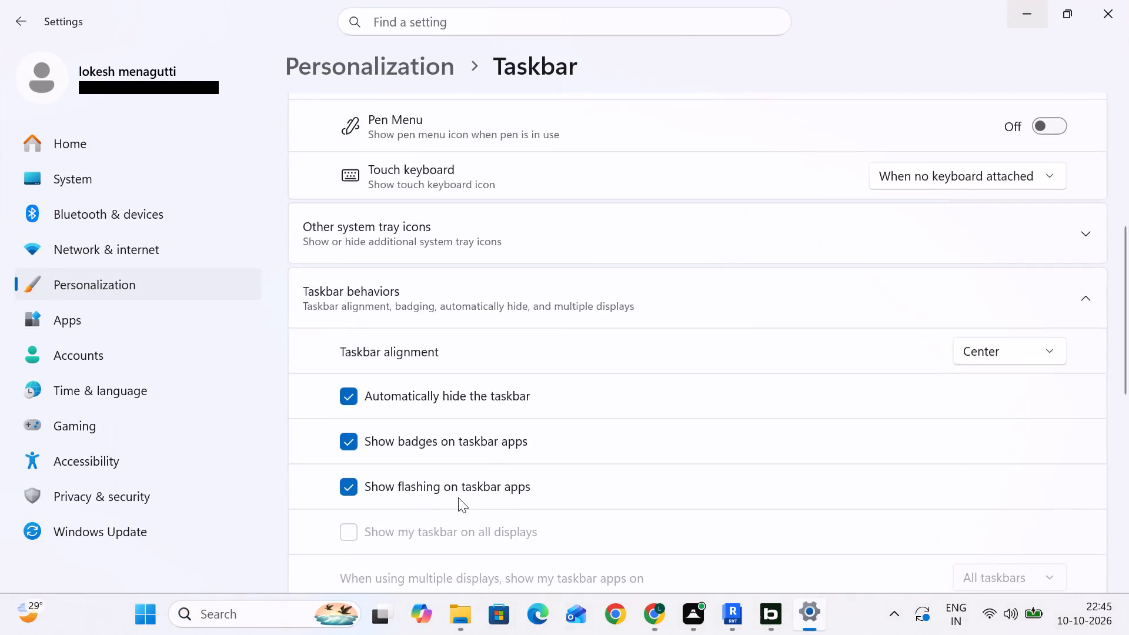
{"action": "scroll", "coordinate": [359, 472], "scroll_direction": "down", "scroll_amount": 4}
{"action": "left_click", "coordinate": [342, 340]}
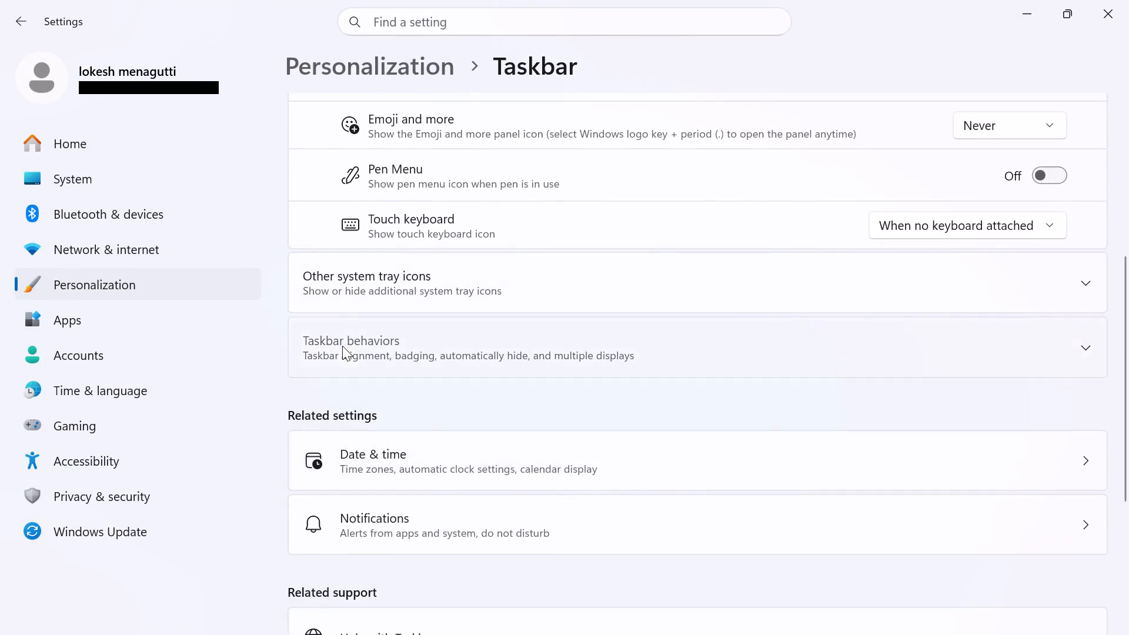
{"action": "left_click", "coordinate": [347, 457]}
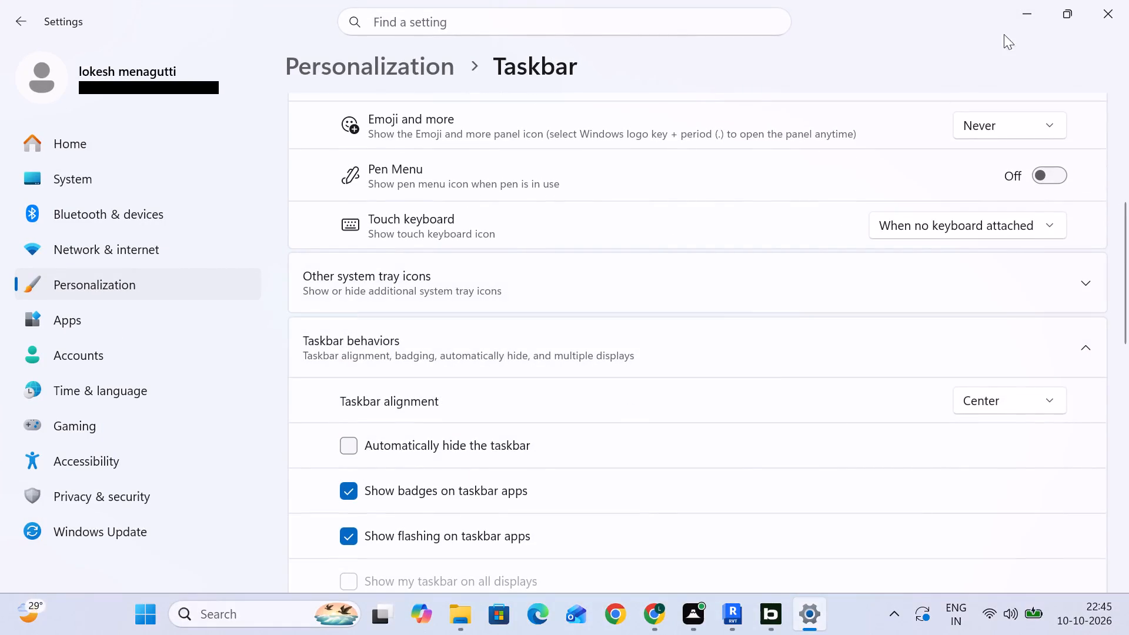
{"action": "left_click", "coordinate": [1034, 11]}
Switch back to Revit with the A ARCH {3D} view showing the whole building.
{"action": "left_click", "coordinate": [732, 609]}
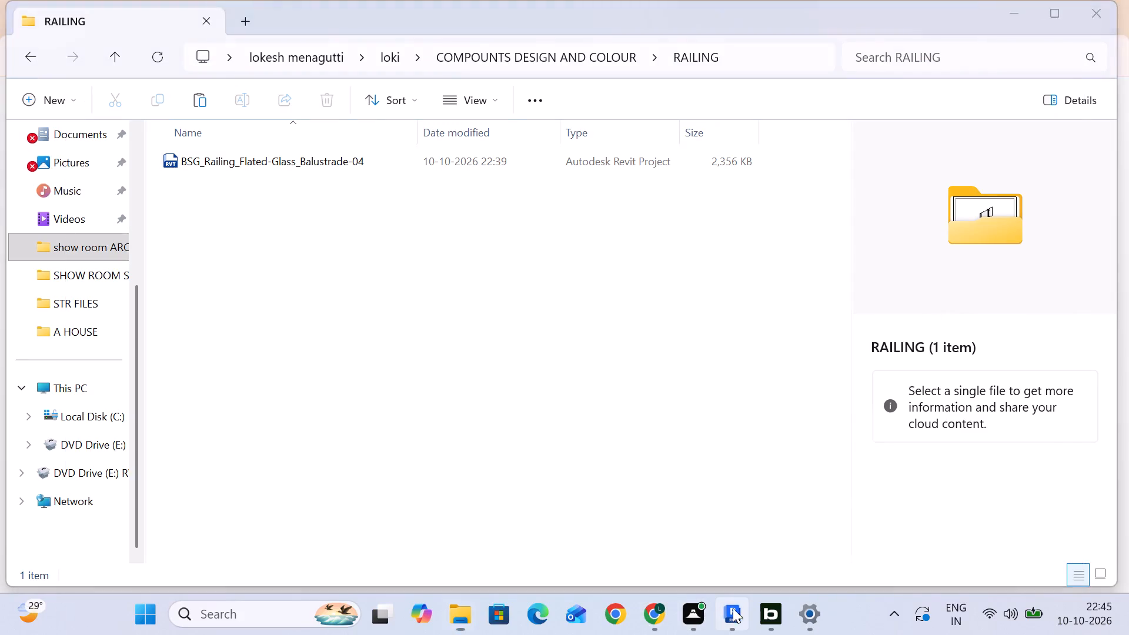
{"action": "scroll", "coordinate": [694, 433], "scroll_direction": "down", "scroll_amount": 3}
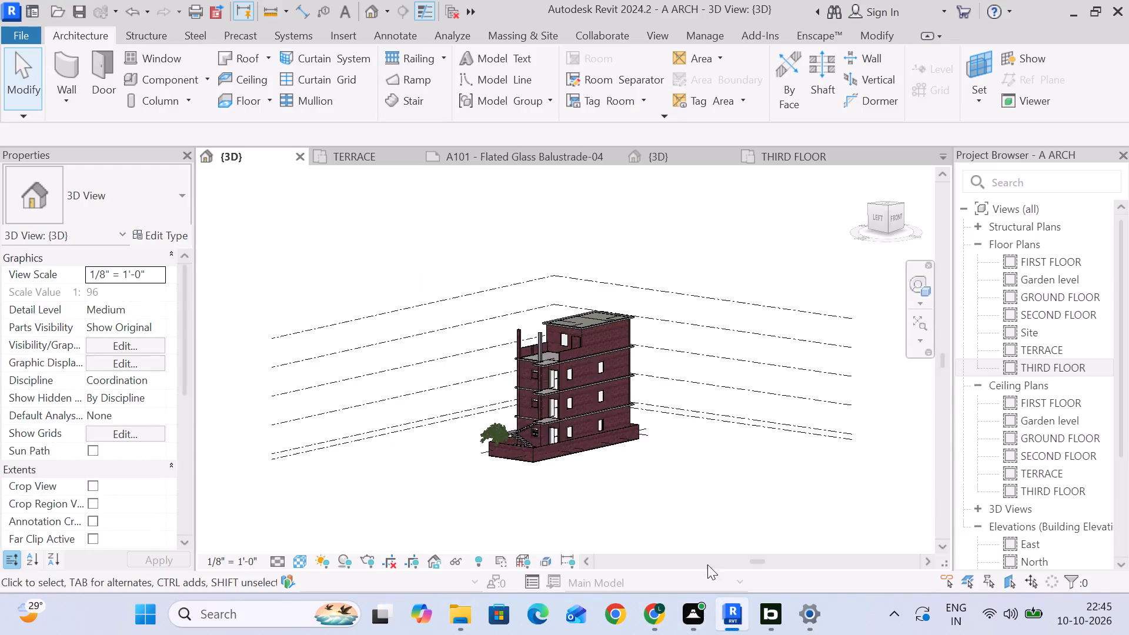
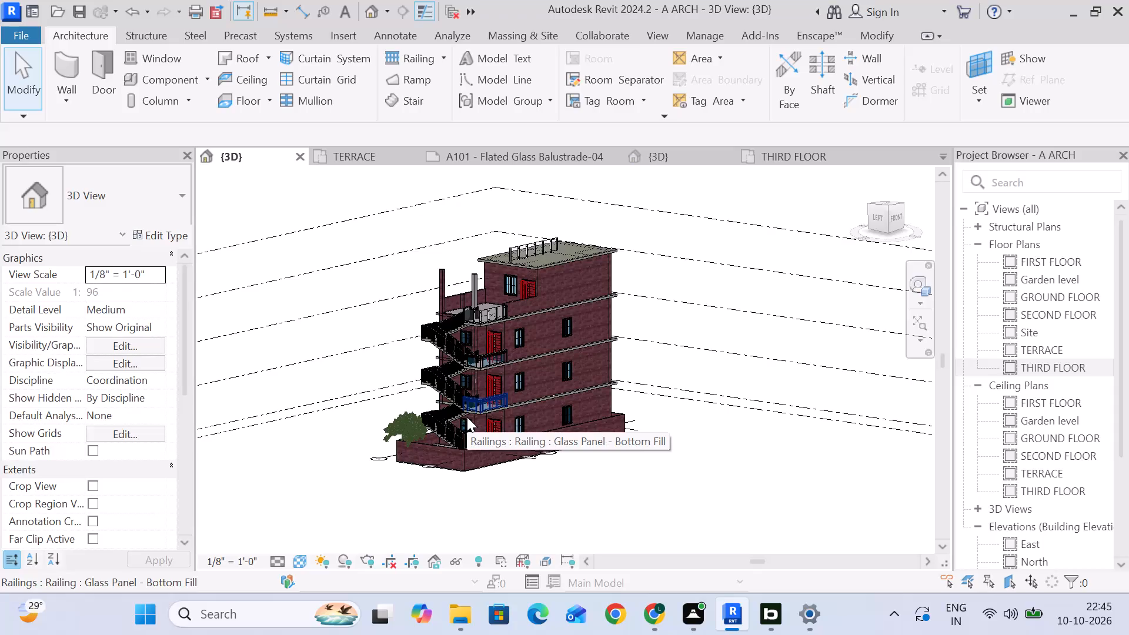
Delete the flat tempered glass balustrade standing on the top roof slab.
{"action": "scroll", "coordinate": [467, 417], "scroll_direction": "up", "scroll_amount": 4}
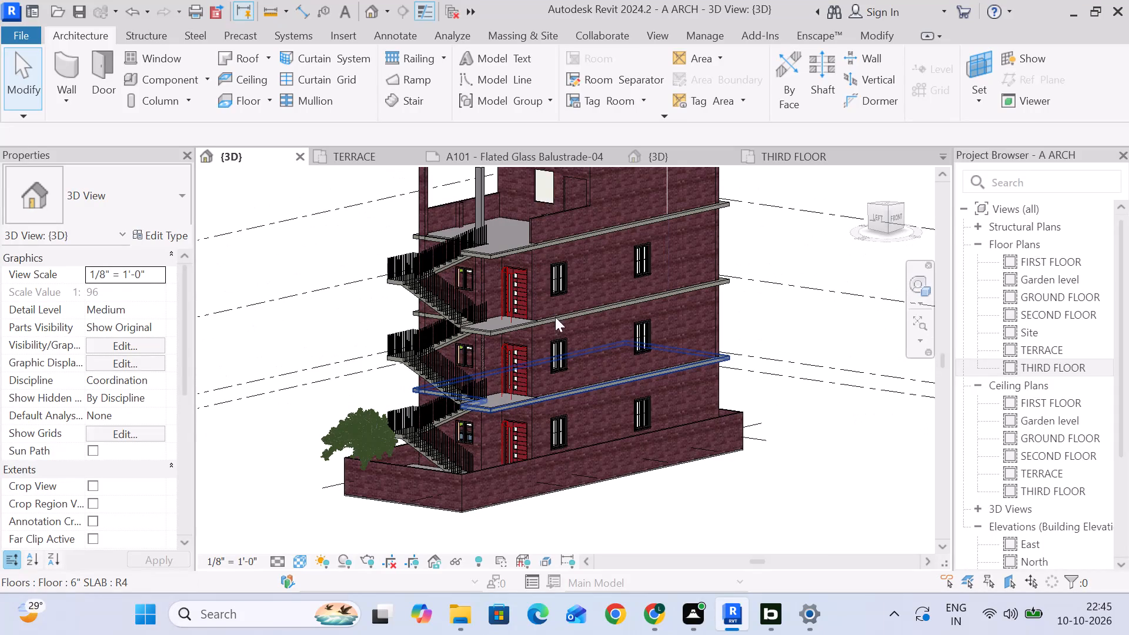
{"action": "middle_click_drag", "start_coordinate": [576, 272], "coordinate": [586, 385]}
{"action": "left_click", "coordinate": [609, 220]}
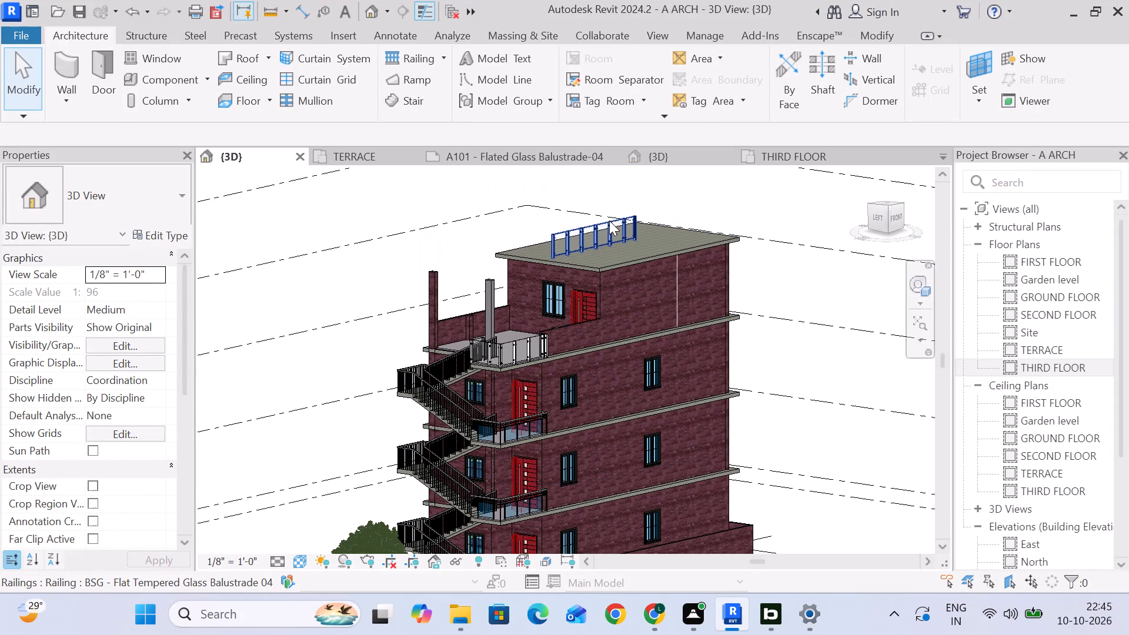
{"action": "key", "text": "Delete"}
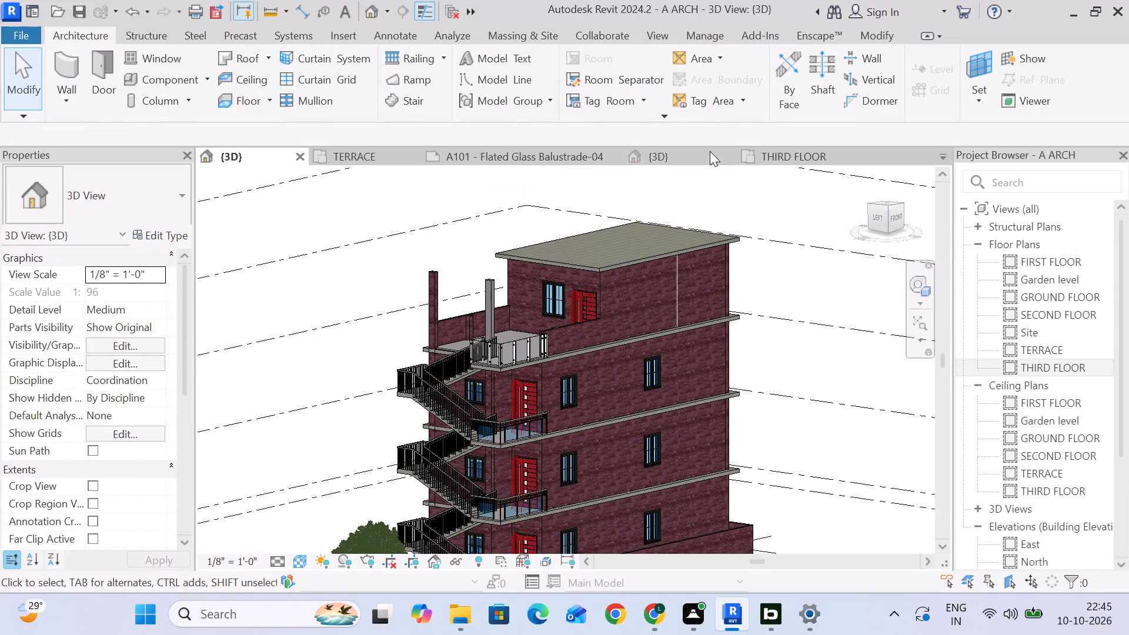
Close all open views except the A ARCH {3D} view, discarding changes to the BSG_Railing_Flated-Glass_Balustrade-04 file.
{"action": "left_click", "coordinate": [730, 155]}
{"action": "left_click", "coordinate": [730, 155]}
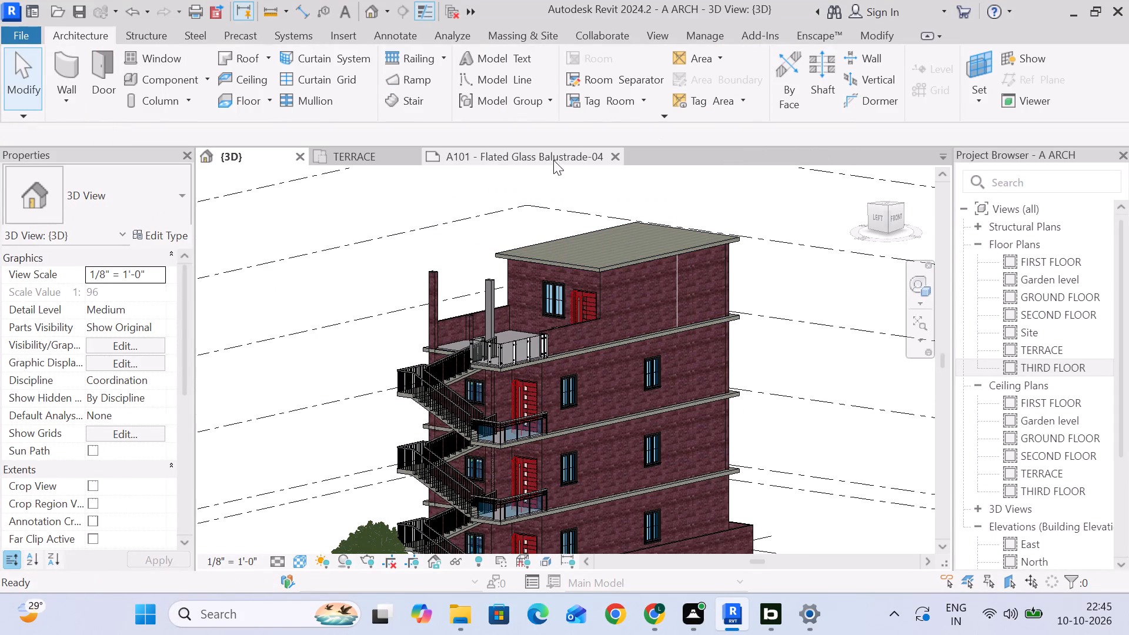
{"action": "left_click", "coordinate": [618, 154]}
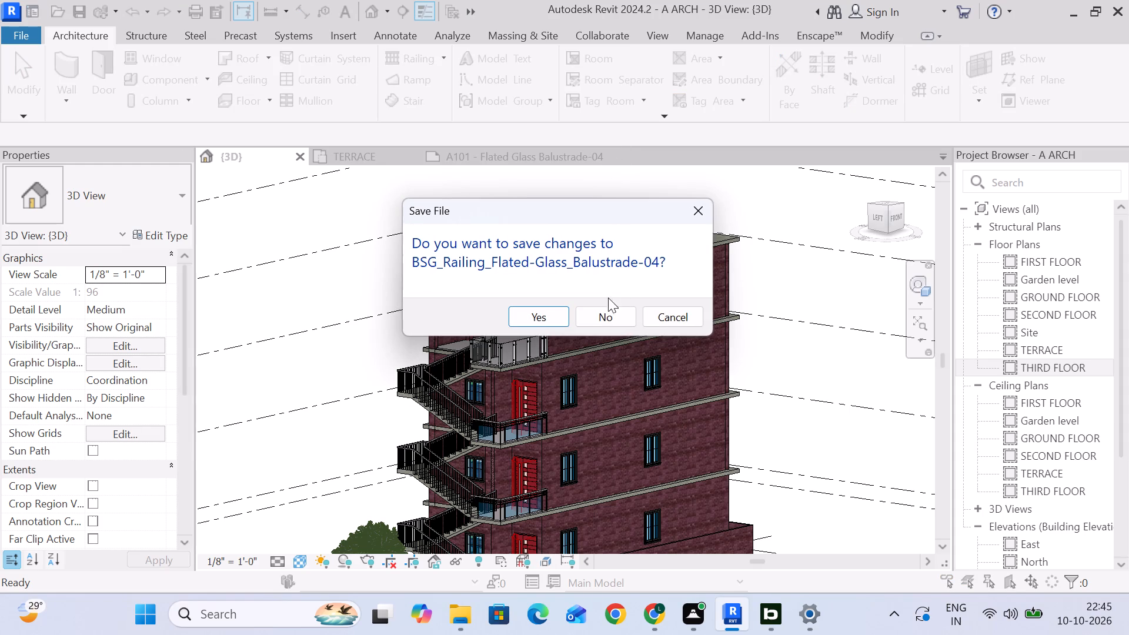
{"action": "left_click", "coordinate": [599, 316]}
{"action": "middle_click_drag", "start_coordinate": [482, 369], "coordinate": [506, 309]}
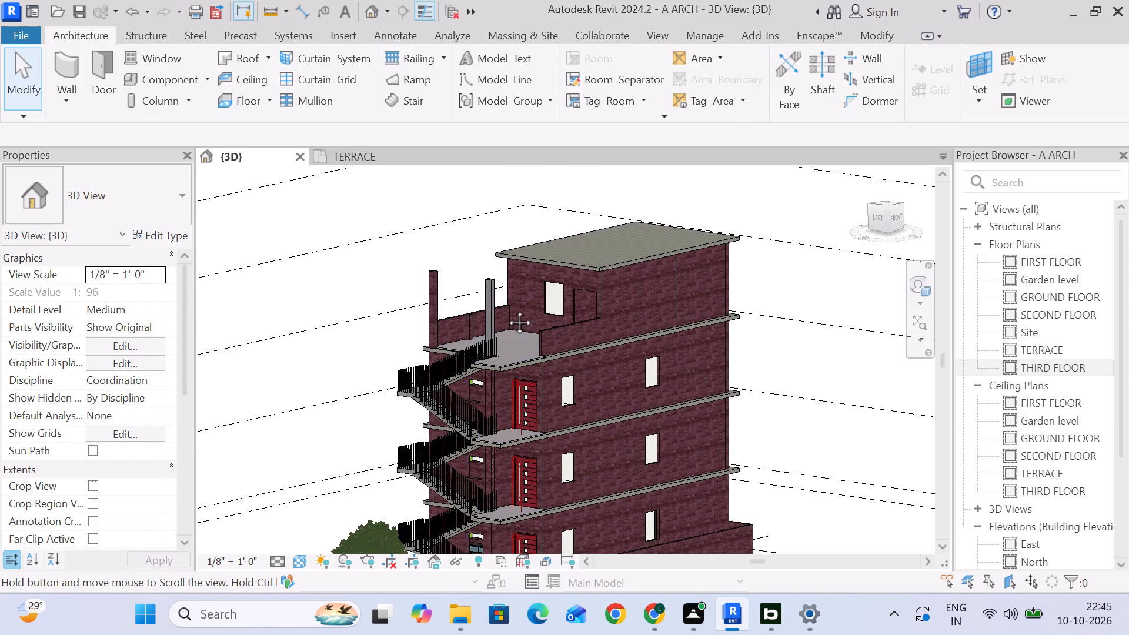
{"action": "middle_click_drag", "start_coordinate": [506, 309], "coordinate": [511, 296]}
{"action": "left_click", "coordinate": [414, 156]}
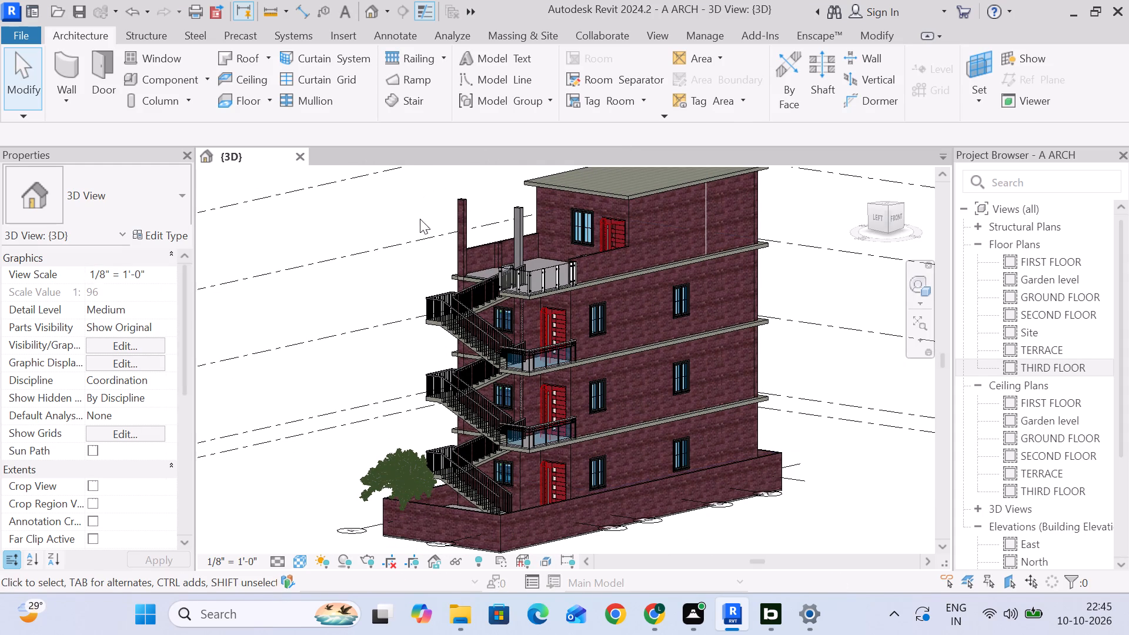
Examine the staircase, balcony railings, terrace and overall exterior of the building in the {3D} view.
{"action": "middle_click_drag", "start_coordinate": [403, 255], "coordinate": [373, 283]}
{"action": "scroll", "coordinate": [373, 279], "scroll_direction": "down", "scroll_amount": 2}
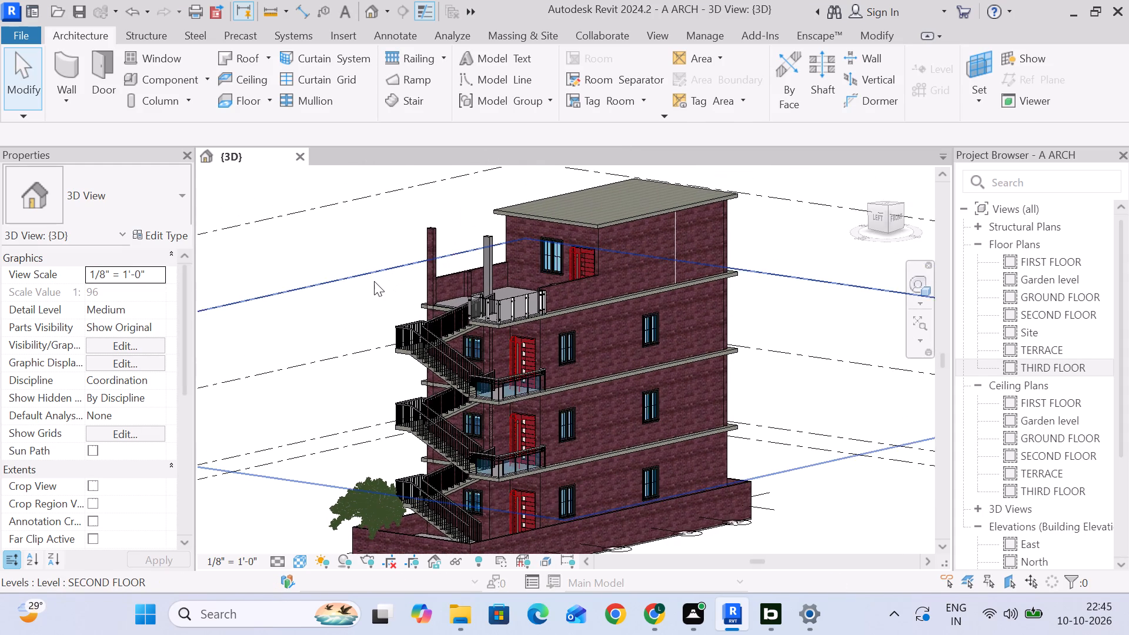
{"action": "scroll", "coordinate": [493, 315], "scroll_direction": "up", "scroll_amount": 1}
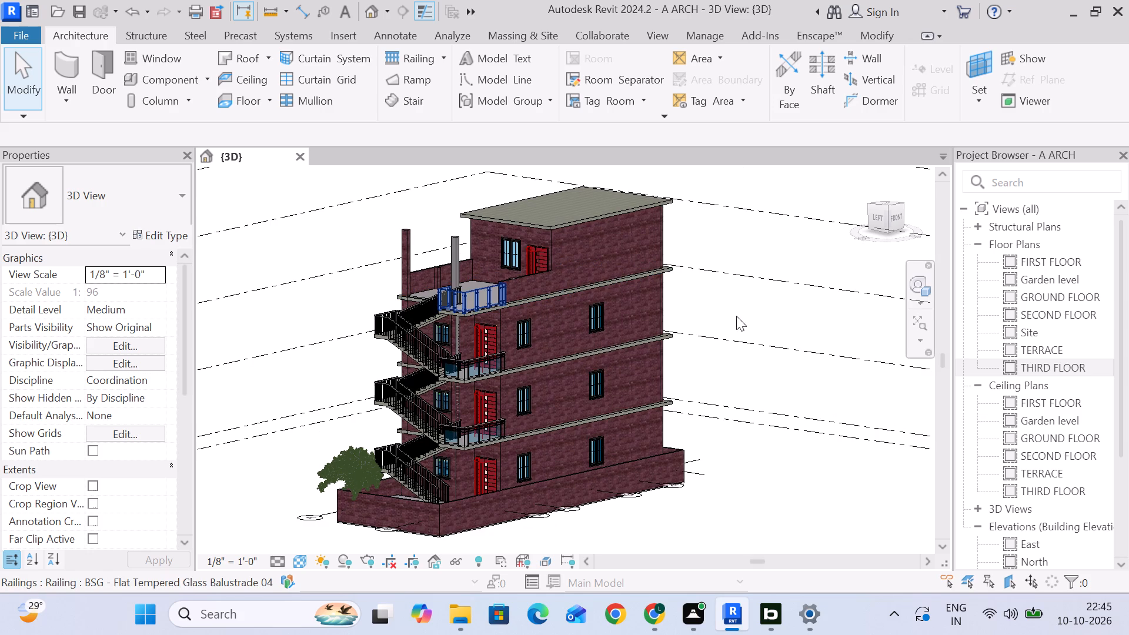
{"action": "middle_click_drag", "start_coordinate": [736, 316], "coordinate": [749, 306]}
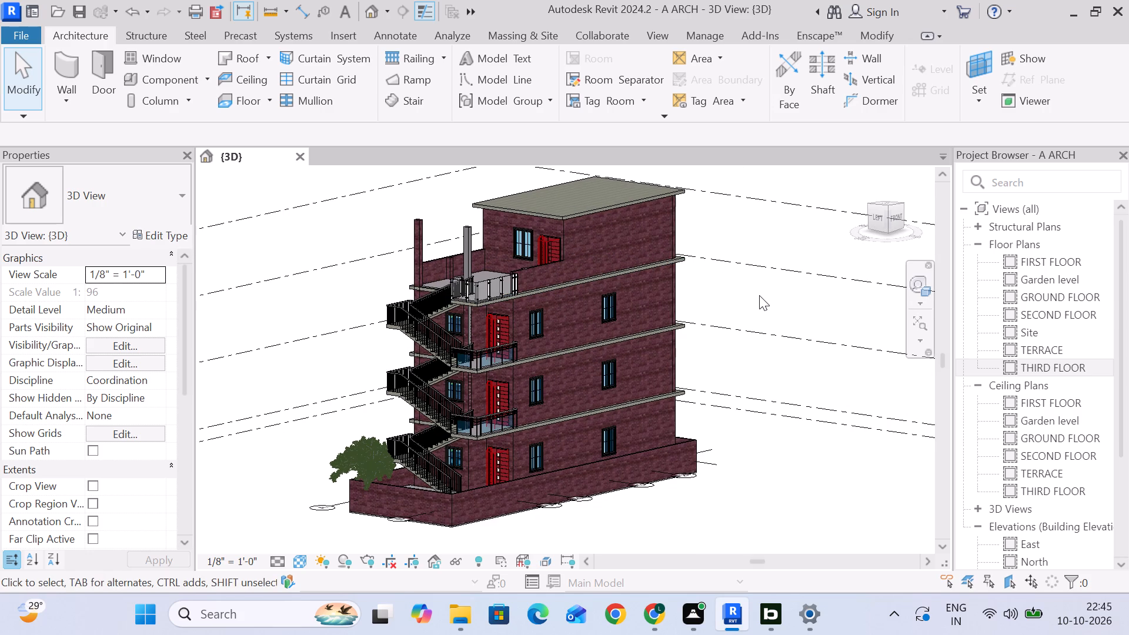
{"action": "scroll", "coordinate": [758, 295], "scroll_direction": "up", "scroll_amount": 1}
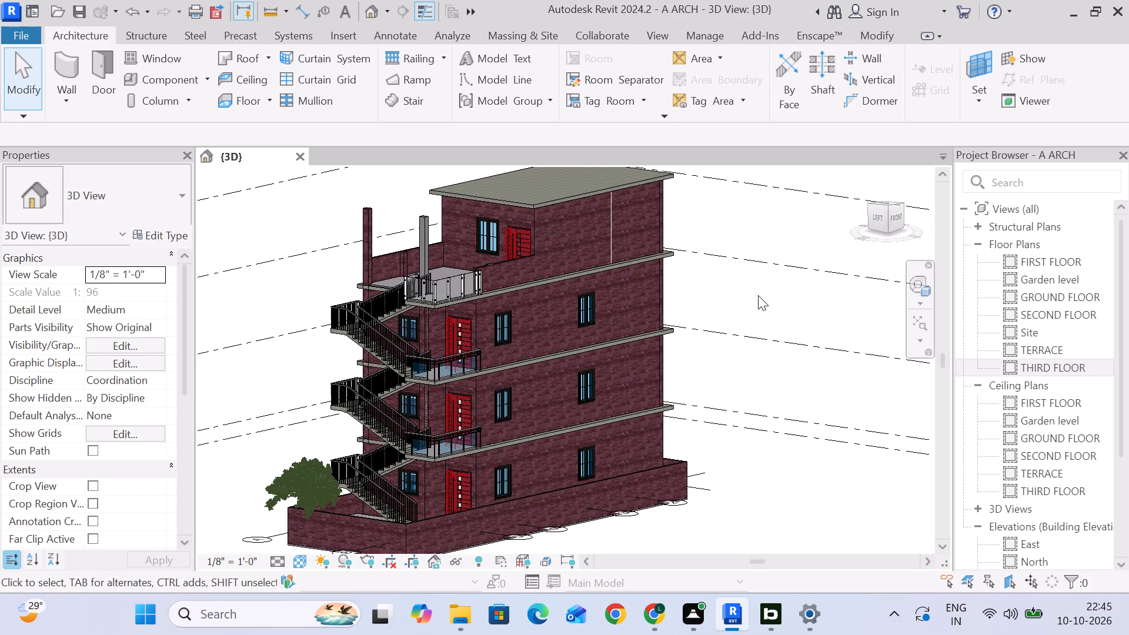
{"action": "scroll", "coordinate": [415, 342], "scroll_direction": "up", "scroll_amount": 2}
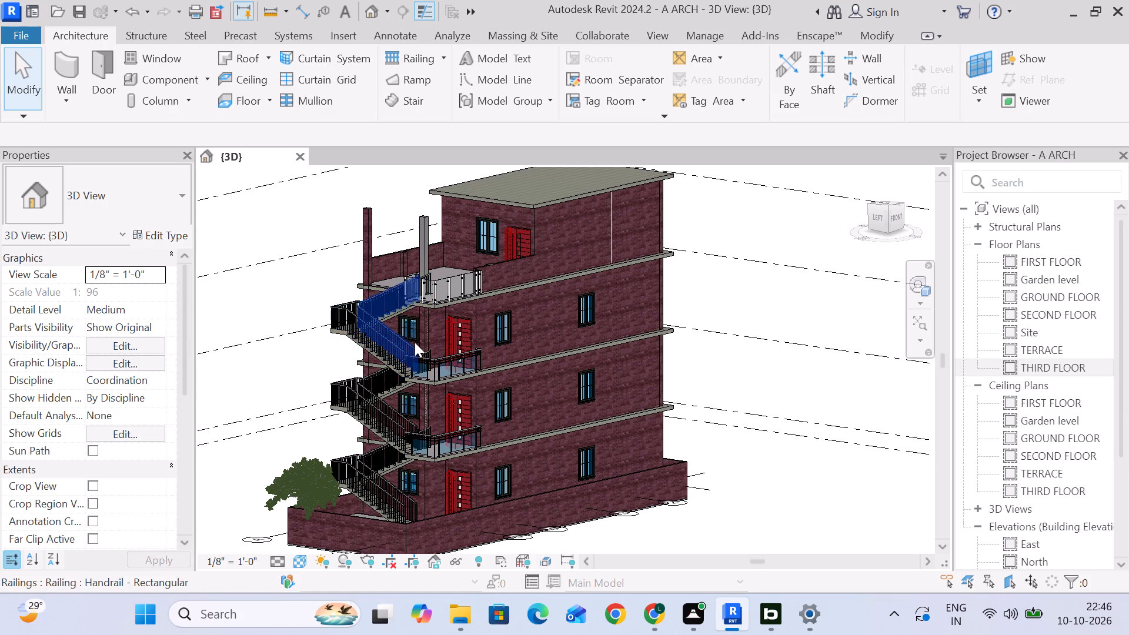
{"action": "middle_click_drag", "start_coordinate": [426, 346], "coordinate": [457, 296]}
{"action": "scroll", "coordinate": [426, 346], "scroll_direction": "up", "scroll_amount": 1}
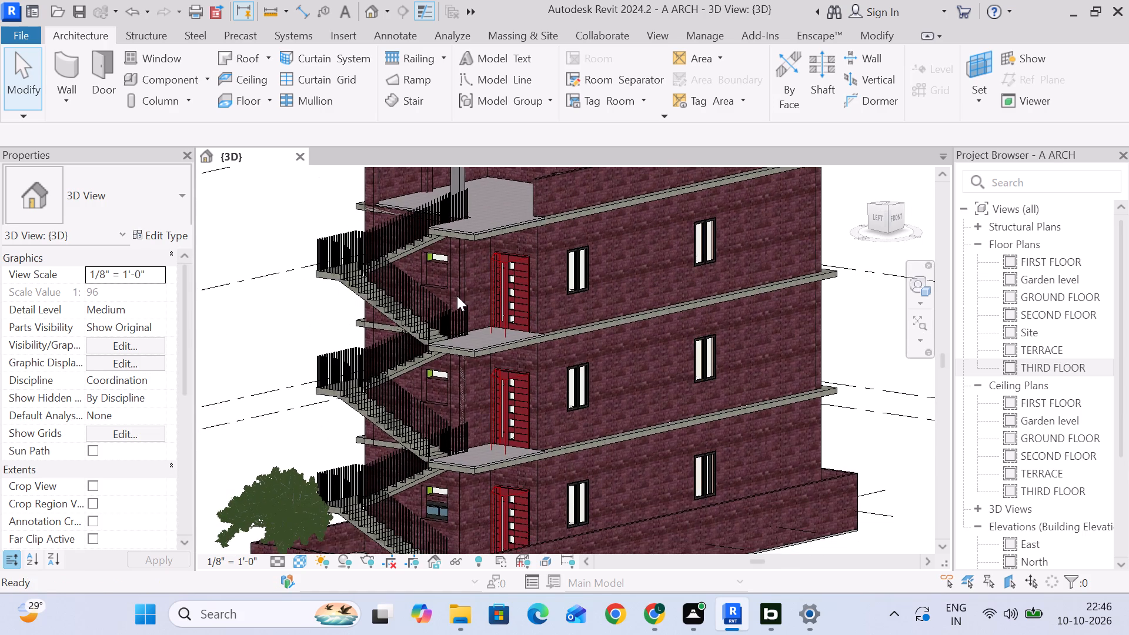
{"action": "scroll", "coordinate": [457, 296], "scroll_direction": "down", "scroll_amount": 3}
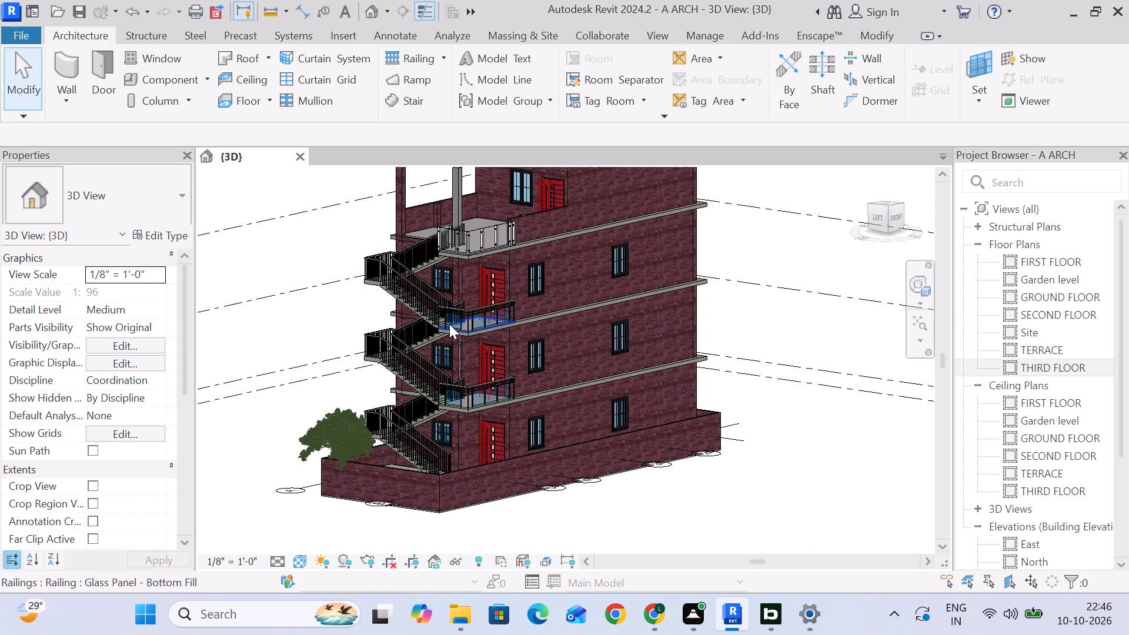
{"action": "middle_click_drag", "start_coordinate": [810, 420], "coordinate": [816, 400]}
{"action": "middle_click_drag", "start_coordinate": [823, 404], "coordinate": [841, 438]}
{"action": "scroll", "coordinate": [843, 434], "scroll_direction": "down", "scroll_amount": 2}
{"action": "middle_click_drag", "start_coordinate": [843, 434], "coordinate": [807, 434]}
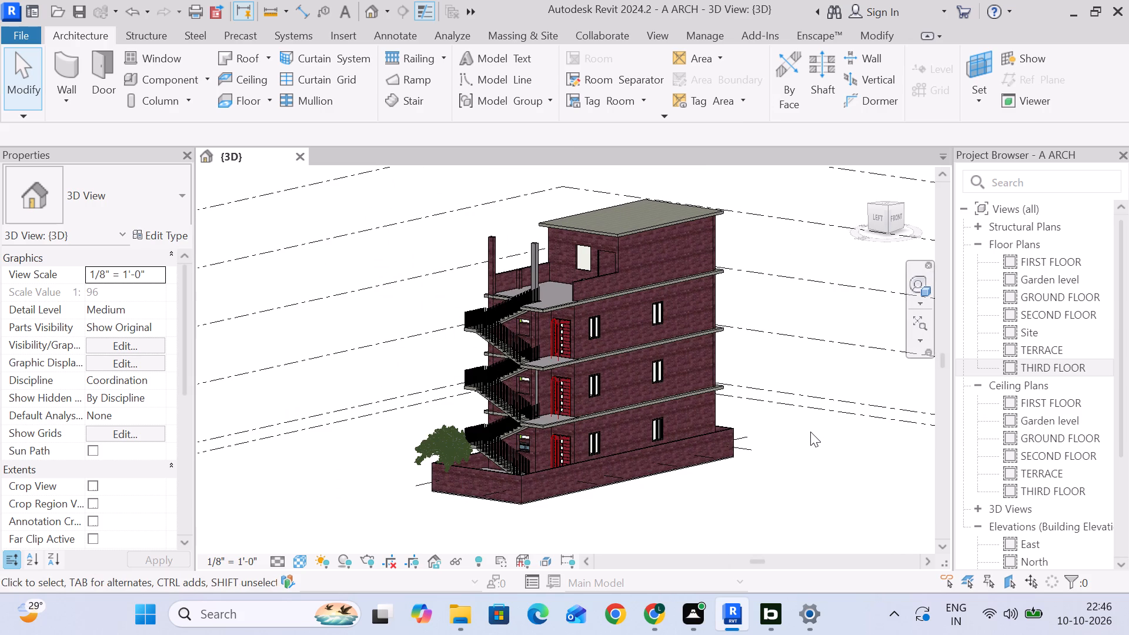
Open the GROUND FLOOR floor plan at the kitchen and staircase area.
{"action": "left_click", "coordinate": [1046, 404]}
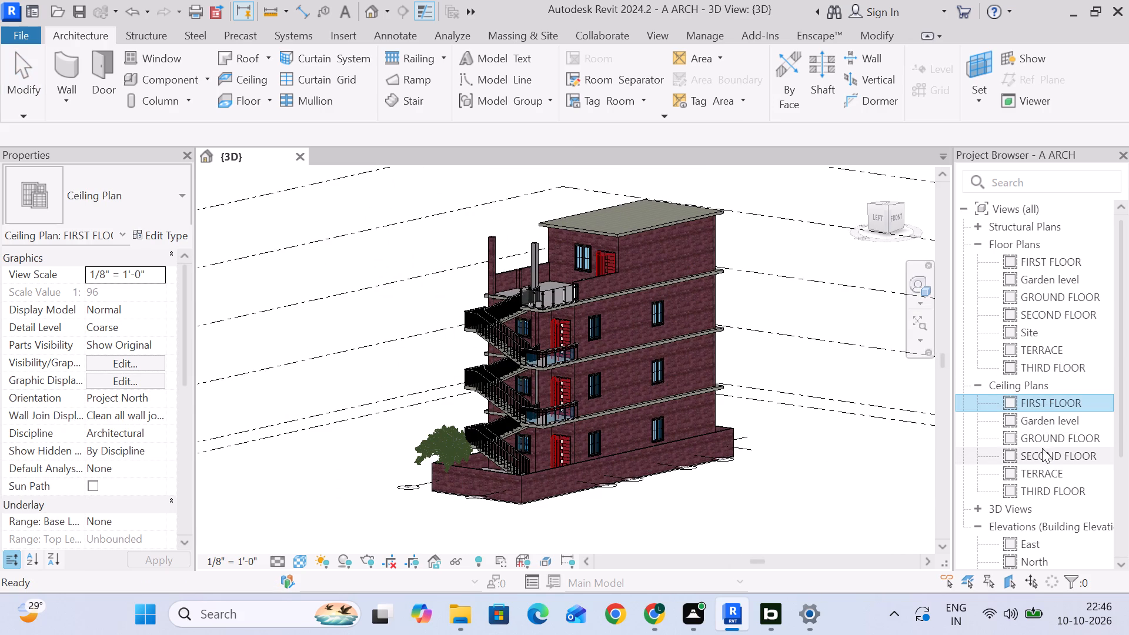
{"action": "double_click", "coordinate": [1043, 299]}
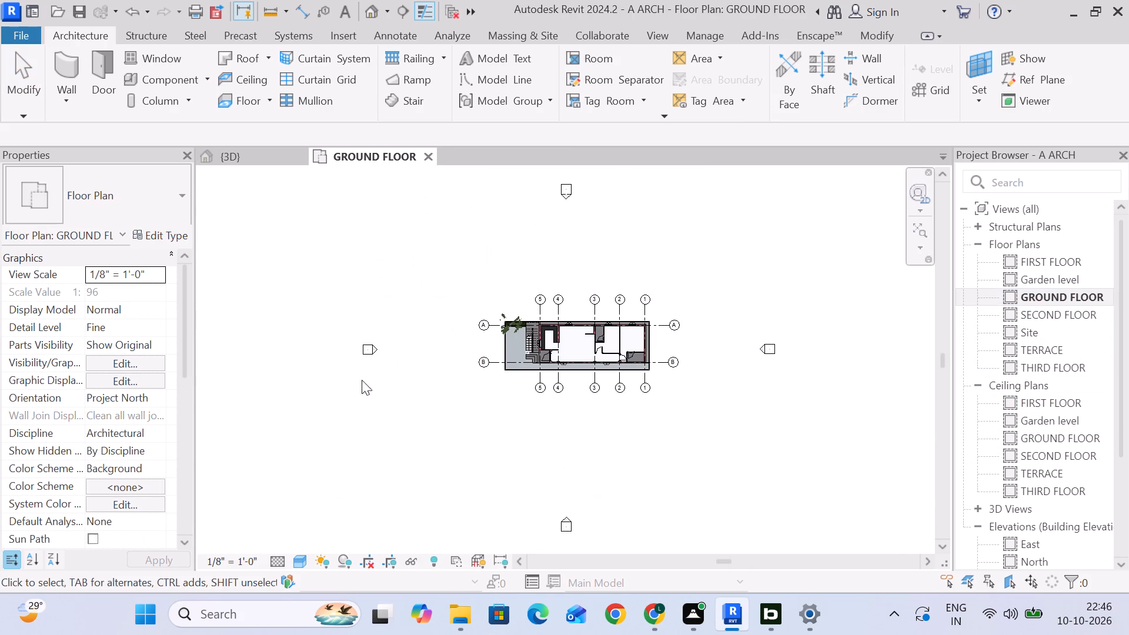
{"action": "scroll", "coordinate": [534, 366], "scroll_direction": "up", "scroll_amount": 12}
{"action": "middle_click_drag", "start_coordinate": [616, 355], "coordinate": [547, 323]}
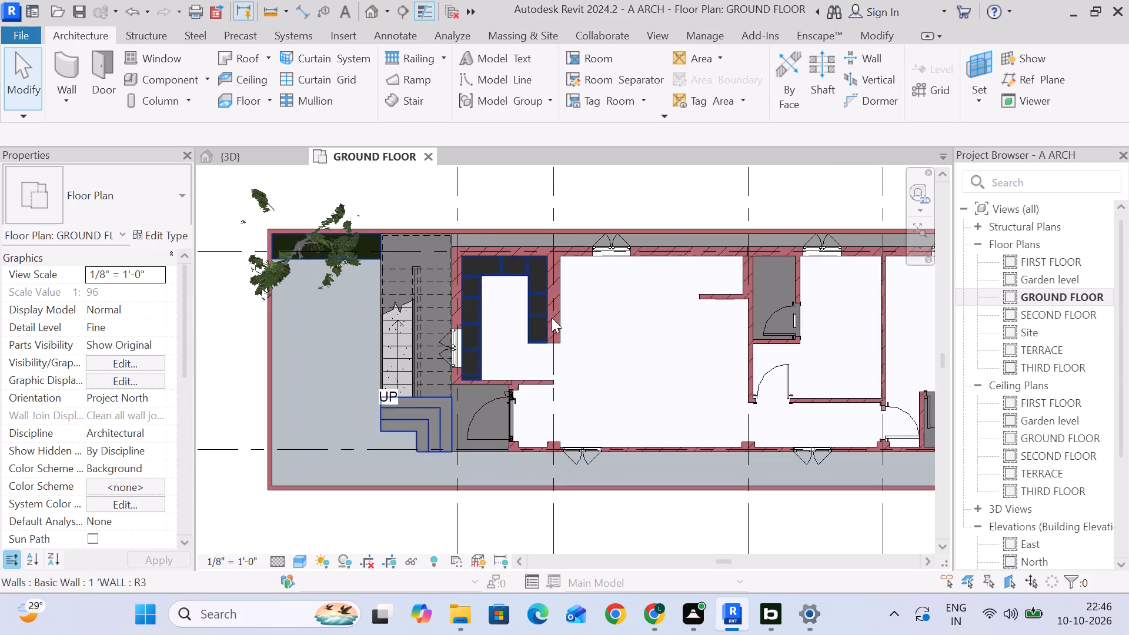
{"action": "scroll", "coordinate": [552, 317], "scroll_direction": "down", "scroll_amount": 2}
{"action": "scroll", "coordinate": [618, 349], "scroll_direction": "up", "scroll_amount": 2}
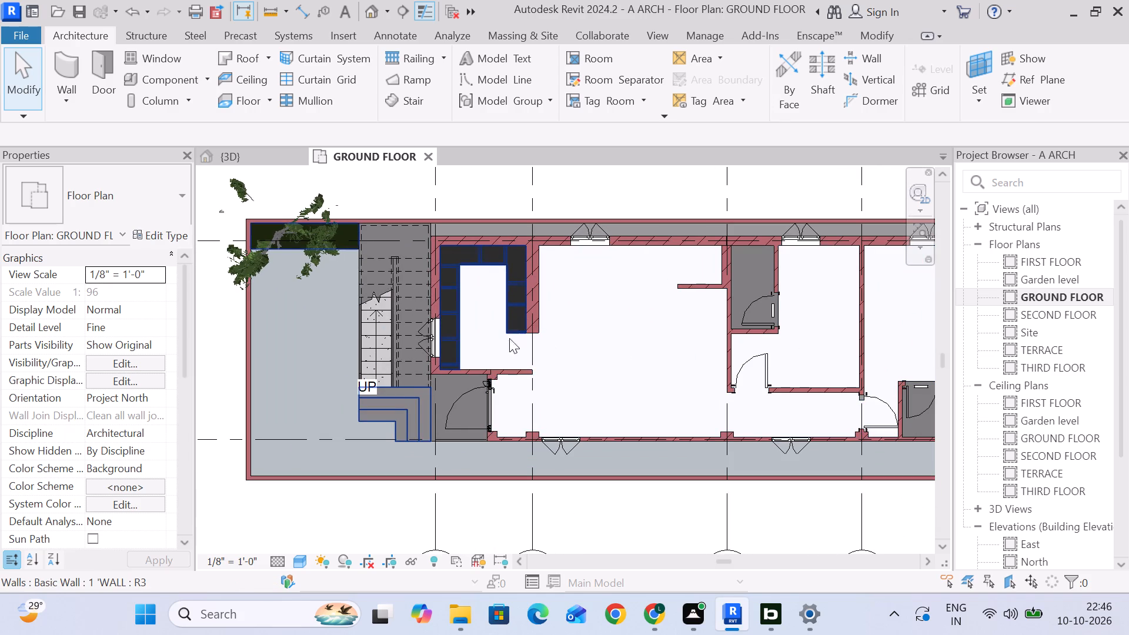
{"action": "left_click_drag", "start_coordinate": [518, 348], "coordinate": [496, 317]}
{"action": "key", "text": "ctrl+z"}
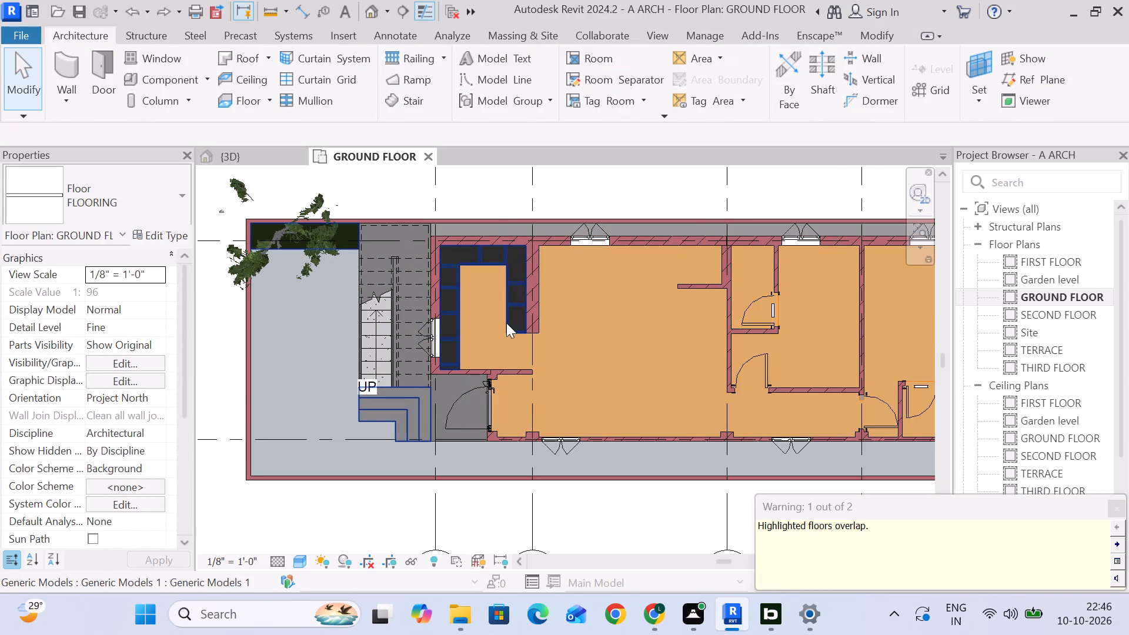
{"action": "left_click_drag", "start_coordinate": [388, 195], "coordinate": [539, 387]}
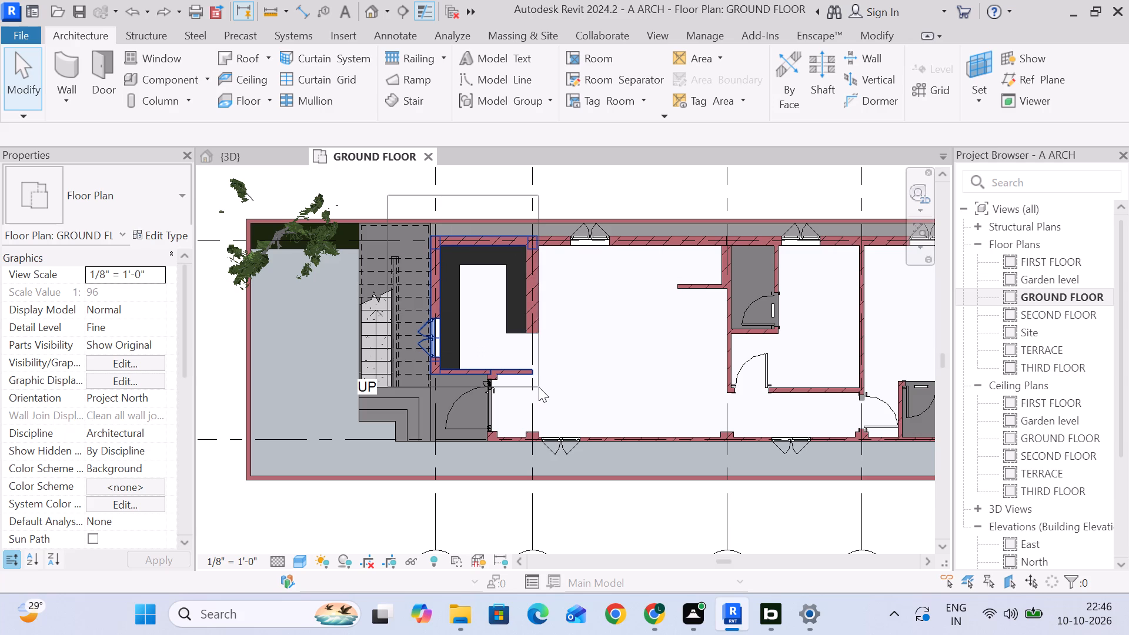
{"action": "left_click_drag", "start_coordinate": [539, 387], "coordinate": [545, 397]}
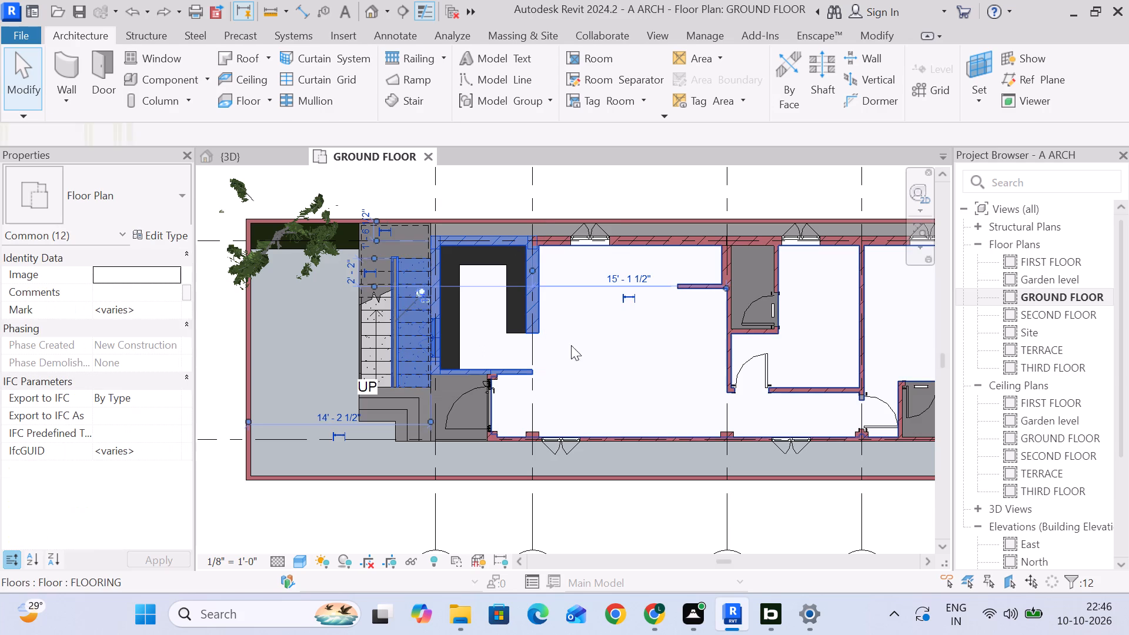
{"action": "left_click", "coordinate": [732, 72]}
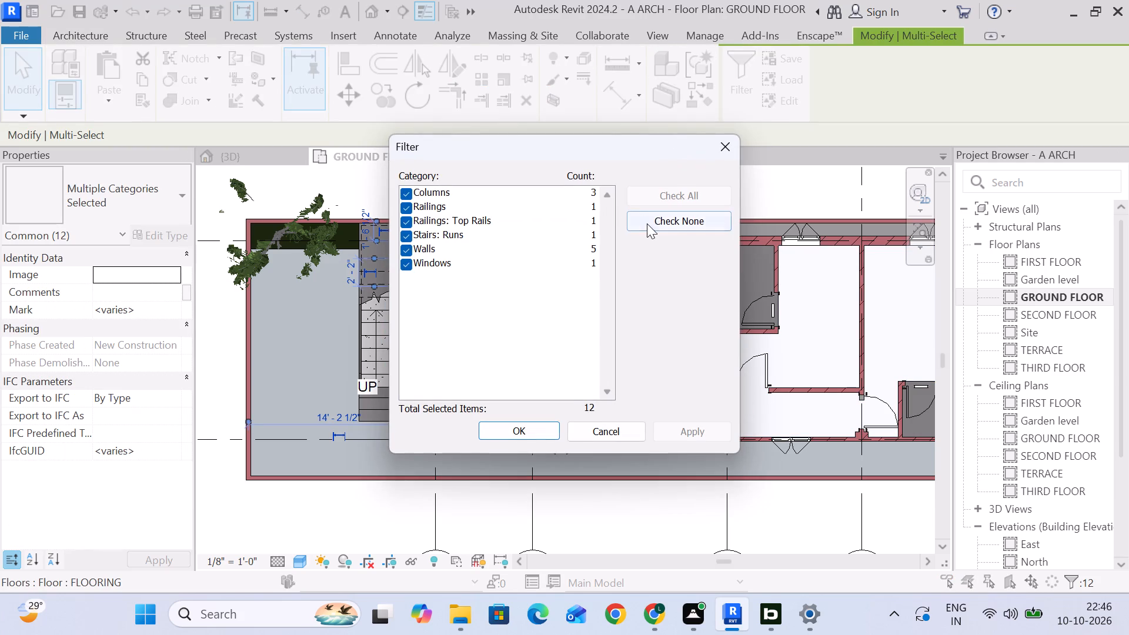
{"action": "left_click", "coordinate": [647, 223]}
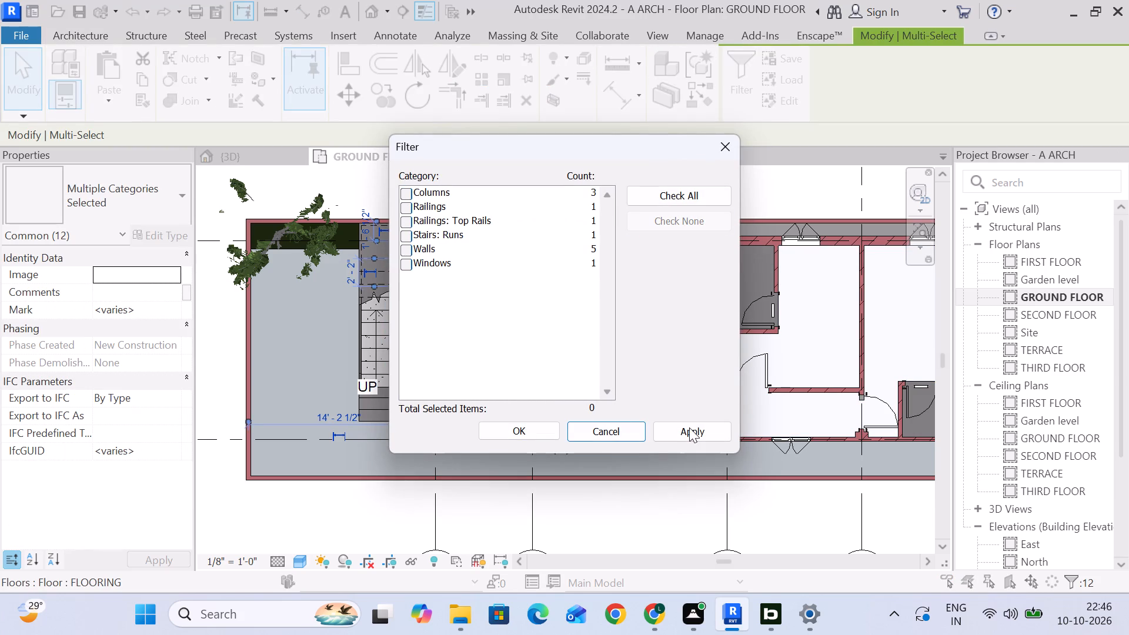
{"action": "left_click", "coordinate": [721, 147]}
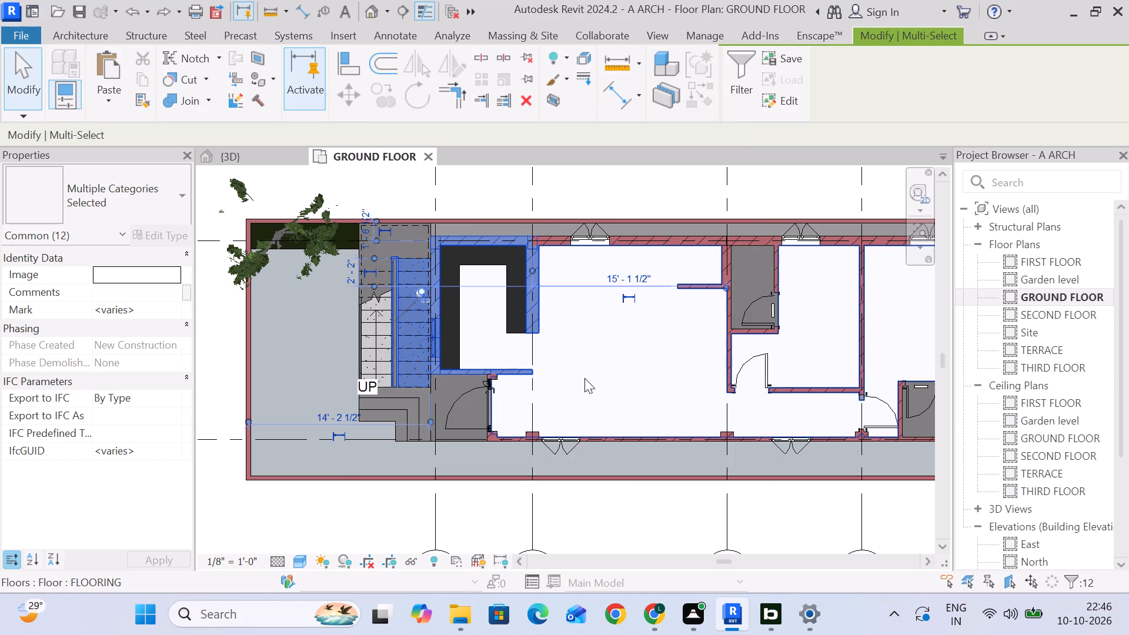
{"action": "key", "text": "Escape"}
Copy the generic model comprising the kitchen counter, entrance steps and planter, and paste it aligned to the FIRST FLOOR level.
{"action": "left_click", "coordinate": [459, 295]}
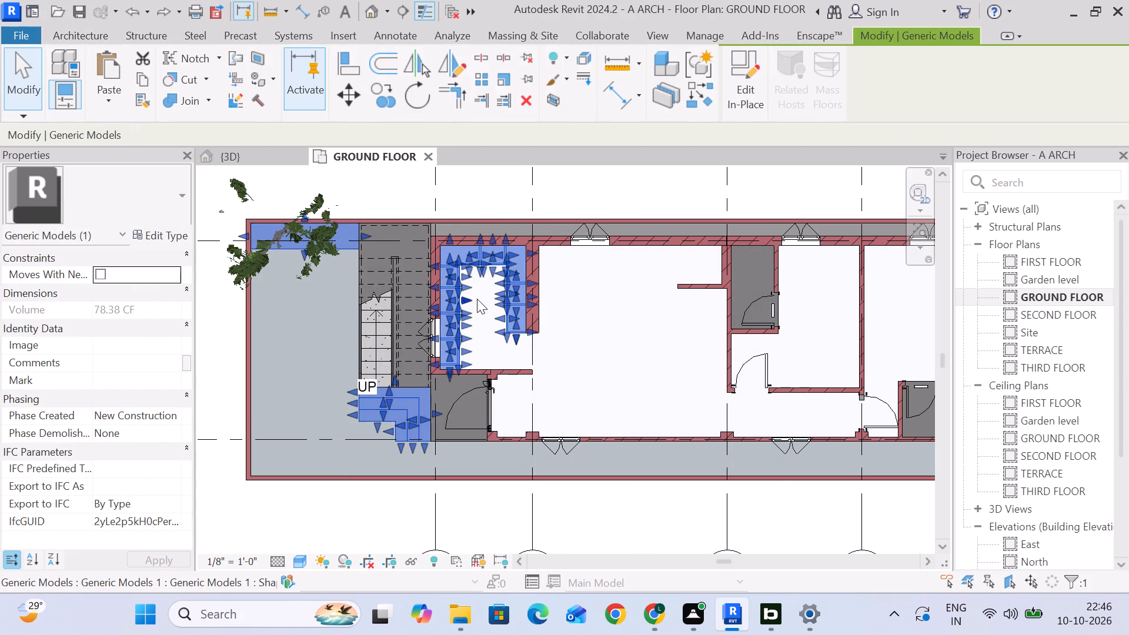
{"action": "scroll", "coordinate": [478, 301], "scroll_direction": "up", "scroll_amount": 6}
{"action": "scroll", "coordinate": [484, 301], "scroll_direction": "down", "scroll_amount": 5}
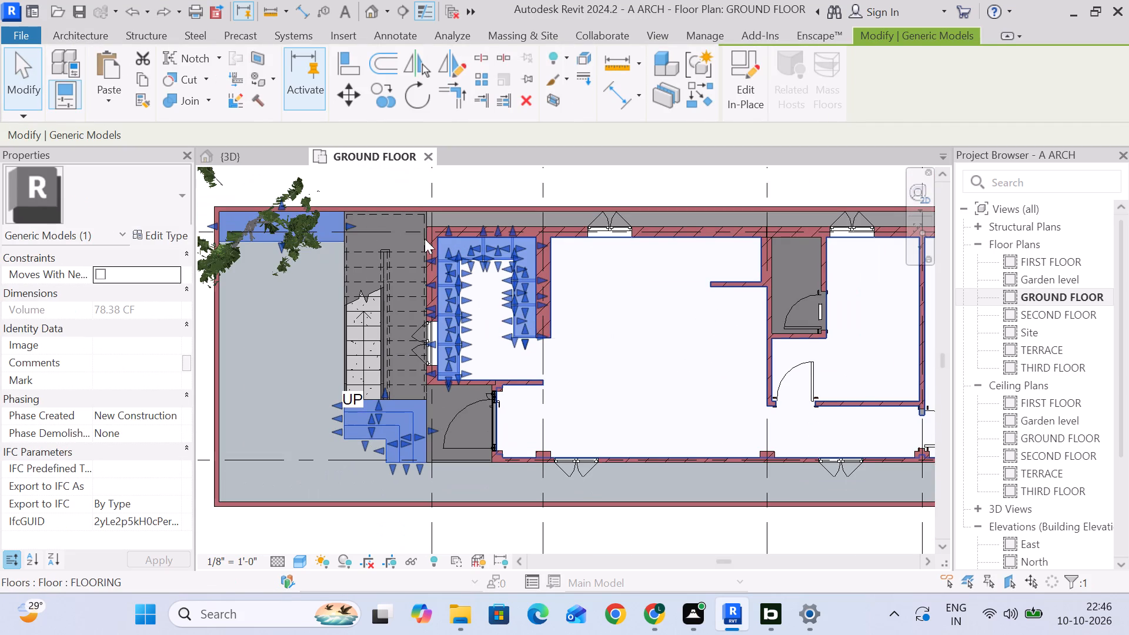
{"action": "left_click", "coordinate": [144, 79]}
{"action": "left_click", "coordinate": [118, 98]}
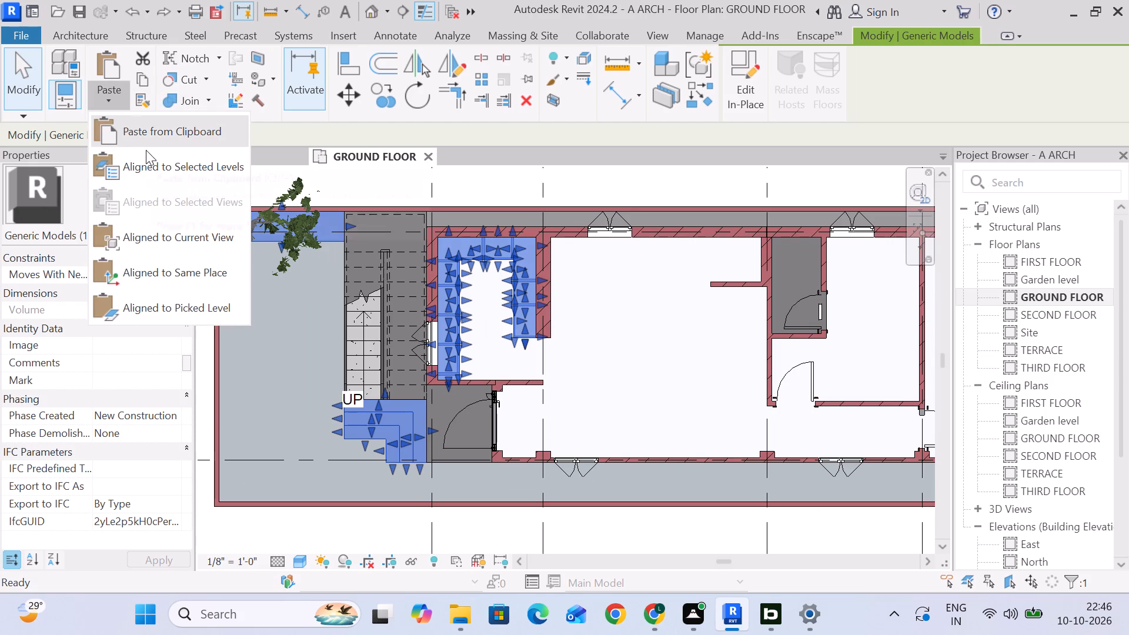
{"action": "left_click", "coordinate": [154, 166]}
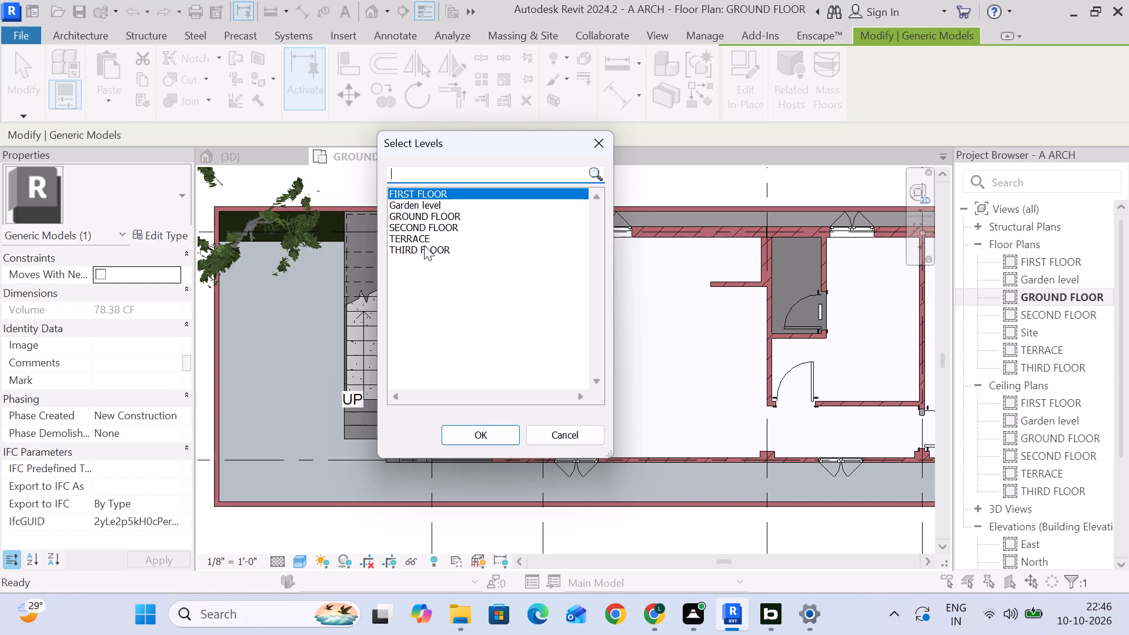
{"action": "left_click", "coordinate": [503, 437]}
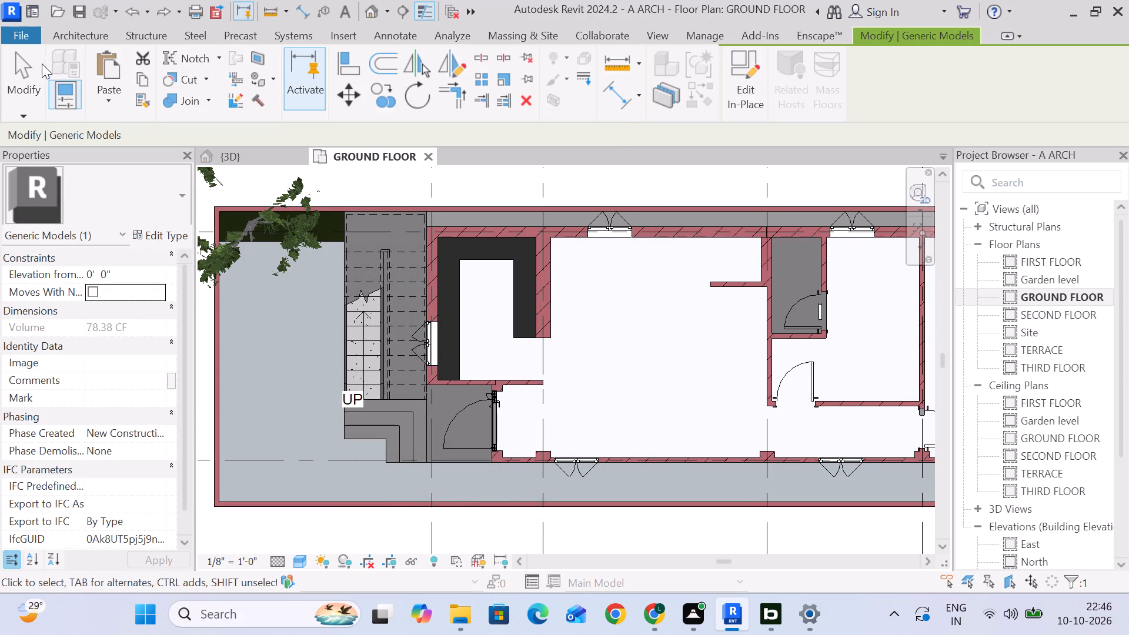
{"action": "left_click", "coordinate": [24, 58]}
In the {3D} view, edit the first-floor generic model copy in place and delete its floating grass planter extrusion.
{"action": "scroll", "coordinate": [347, 240], "scroll_direction": "down", "scroll_amount": 8}
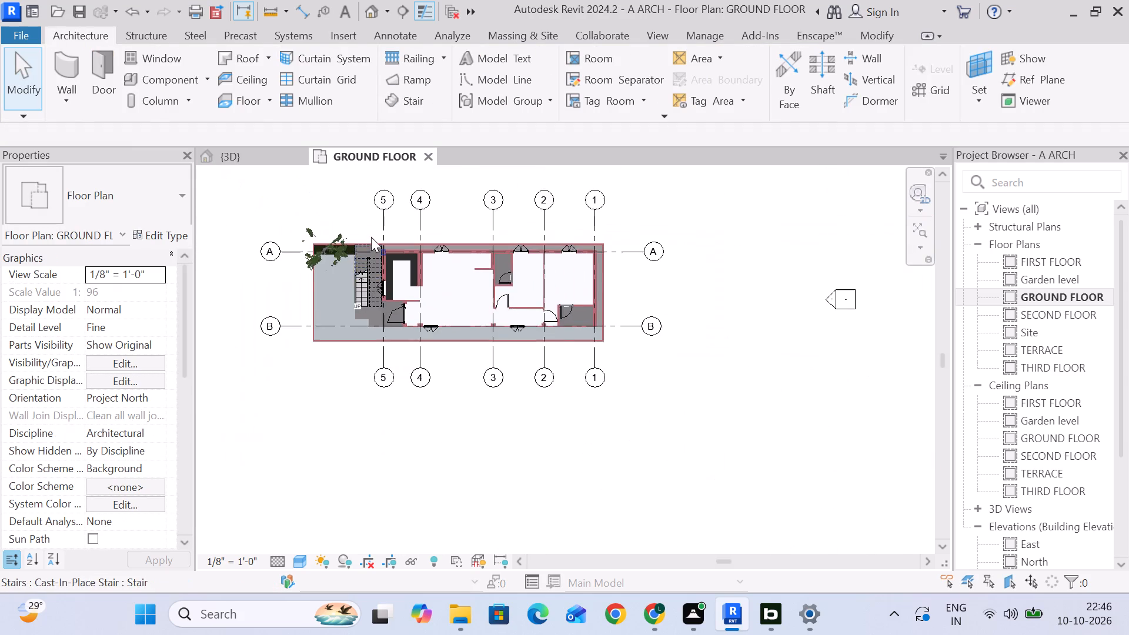
{"action": "left_click", "coordinate": [232, 158]}
{"action": "scroll", "coordinate": [485, 372], "scroll_direction": "up", "scroll_amount": 6}
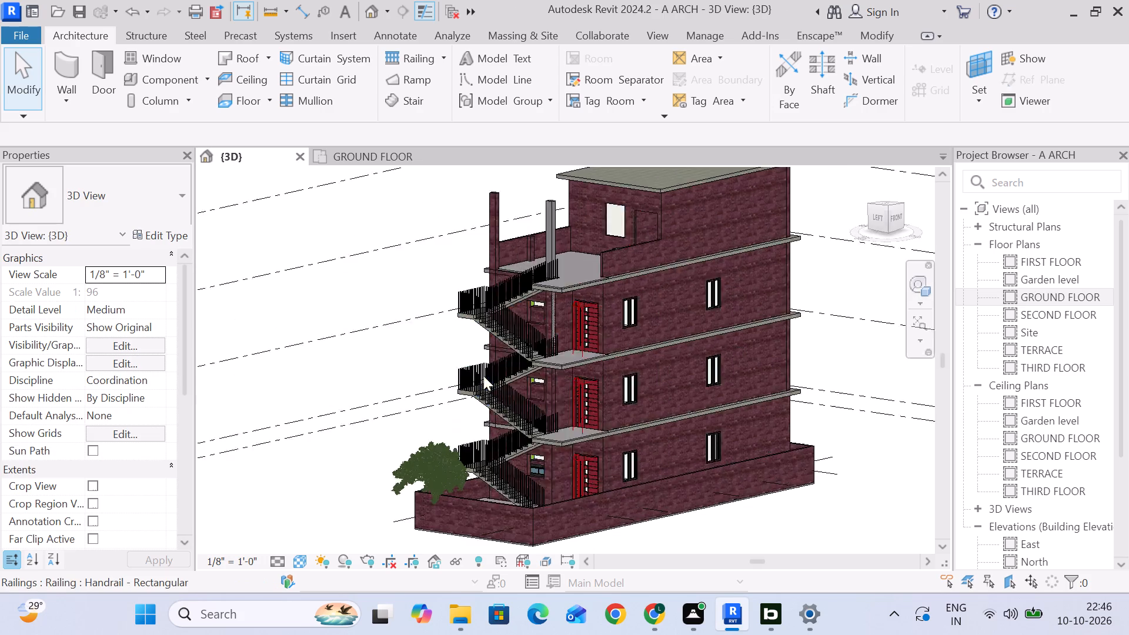
{"action": "scroll", "coordinate": [496, 454], "scroll_direction": "up", "scroll_amount": 4}
{"action": "middle_click_drag", "start_coordinate": [637, 460], "coordinate": [564, 302]}
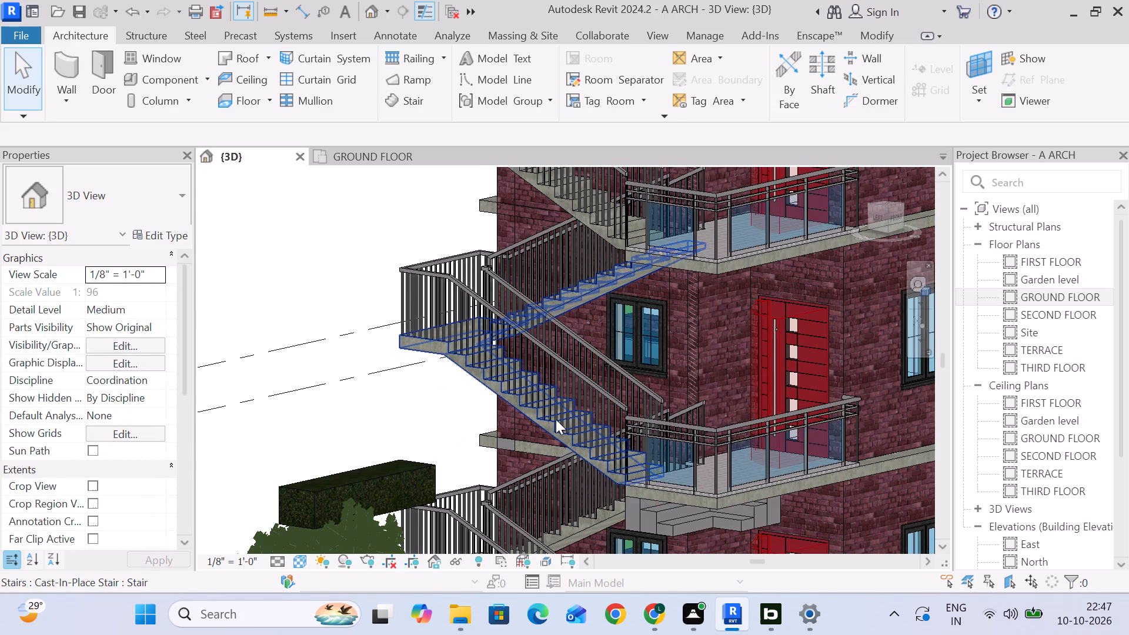
{"action": "scroll", "coordinate": [552, 419], "scroll_direction": "down", "scroll_amount": 2}
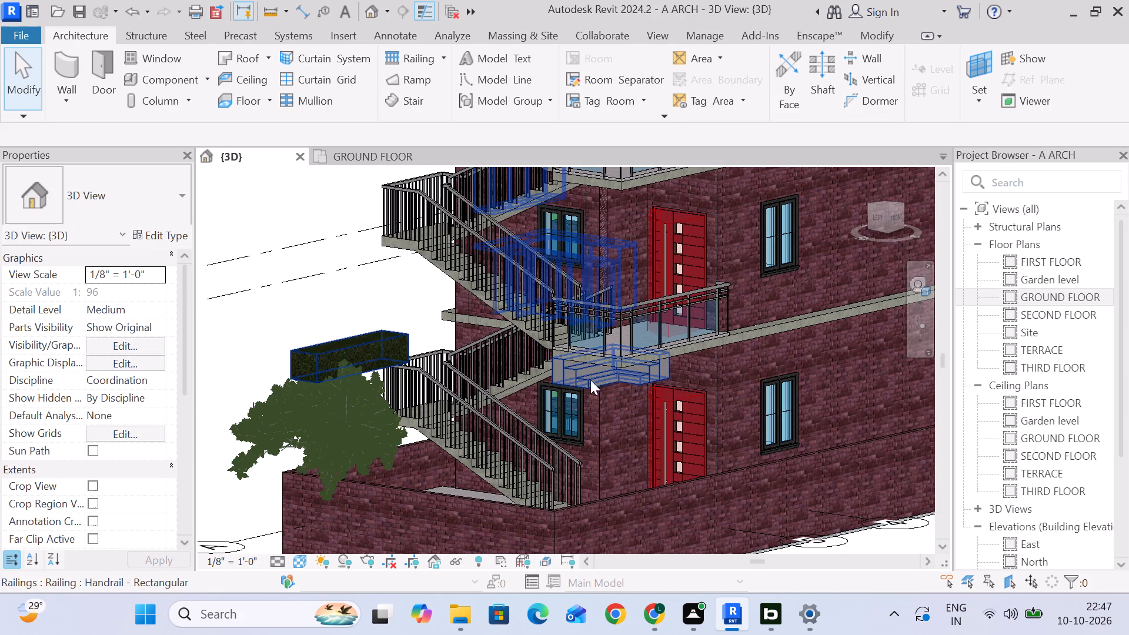
{"action": "left_click", "coordinate": [398, 339]}
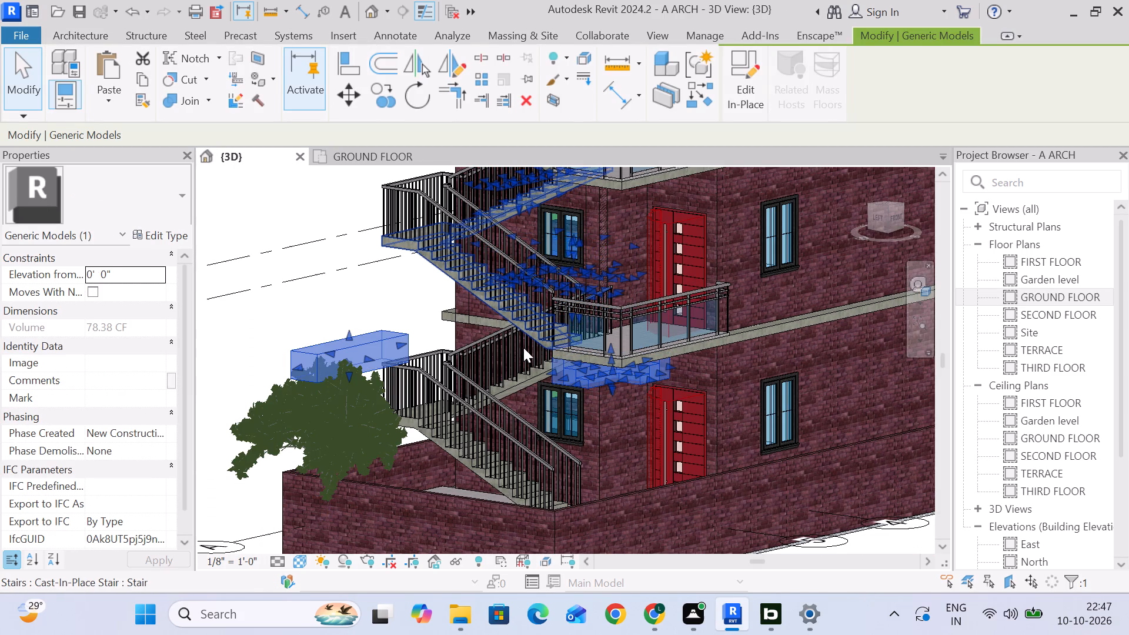
{"action": "left_click", "coordinate": [747, 83]}
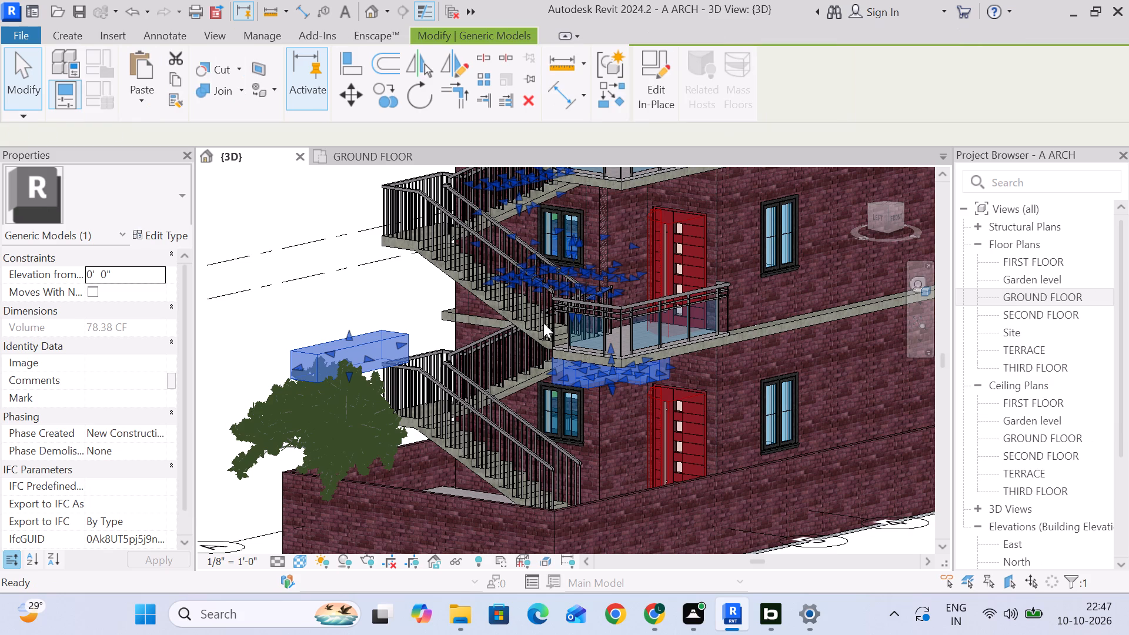
{"action": "left_click", "coordinate": [393, 348]}
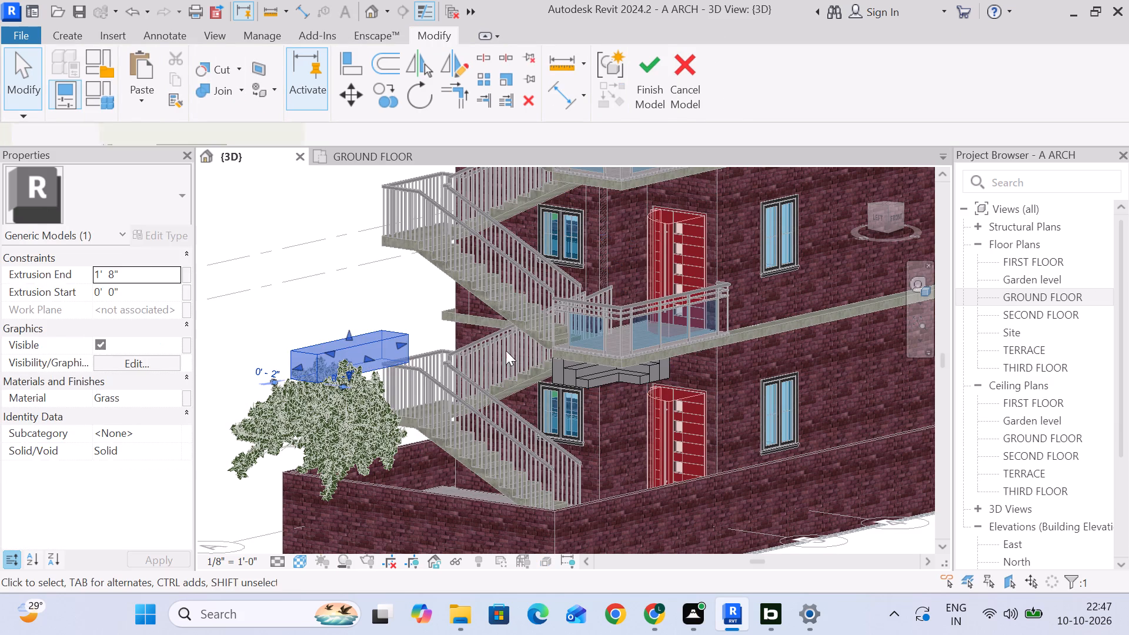
{"action": "key", "text": "Delete"}
{"action": "left_click", "coordinate": [640, 75]}
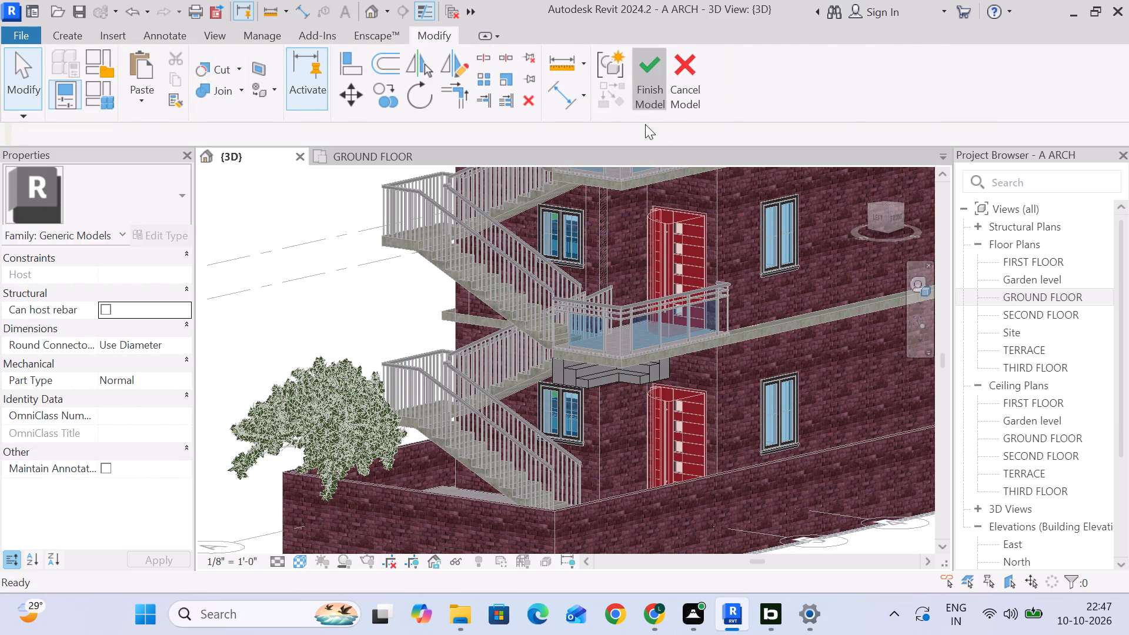
Edit the same generic model copy in place and delete its three entrance-step extrusions beneath the first-floor balcony.
{"action": "scroll", "coordinate": [576, 380], "scroll_direction": "up", "scroll_amount": 6}
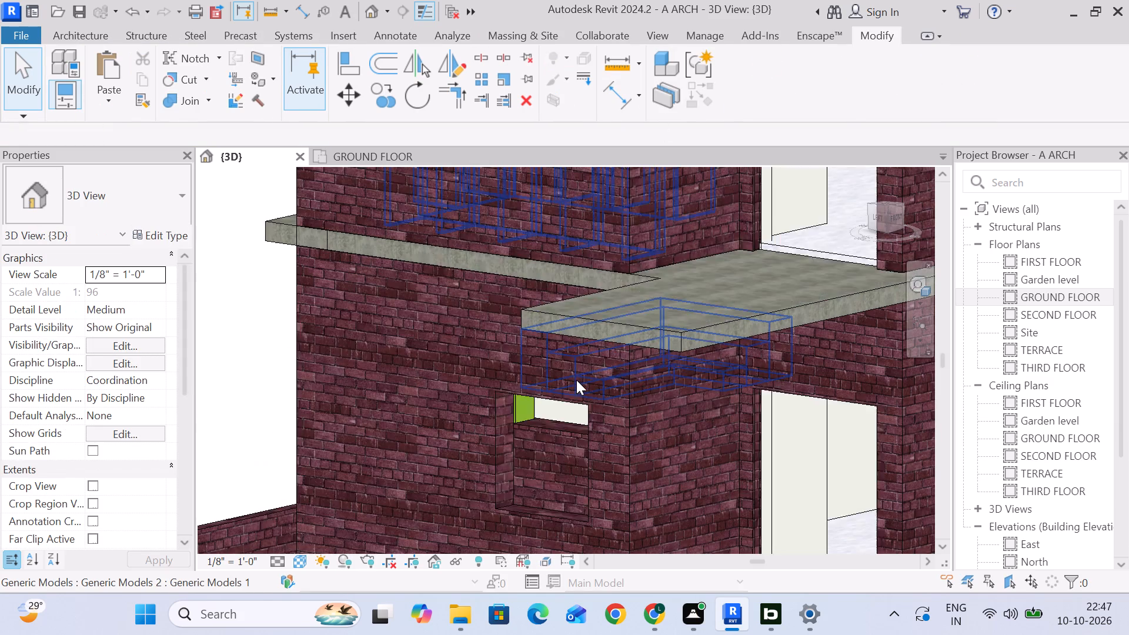
{"action": "left_click", "coordinate": [576, 380]}
{"action": "scroll", "coordinate": [721, 366], "scroll_direction": "down", "scroll_amount": 4}
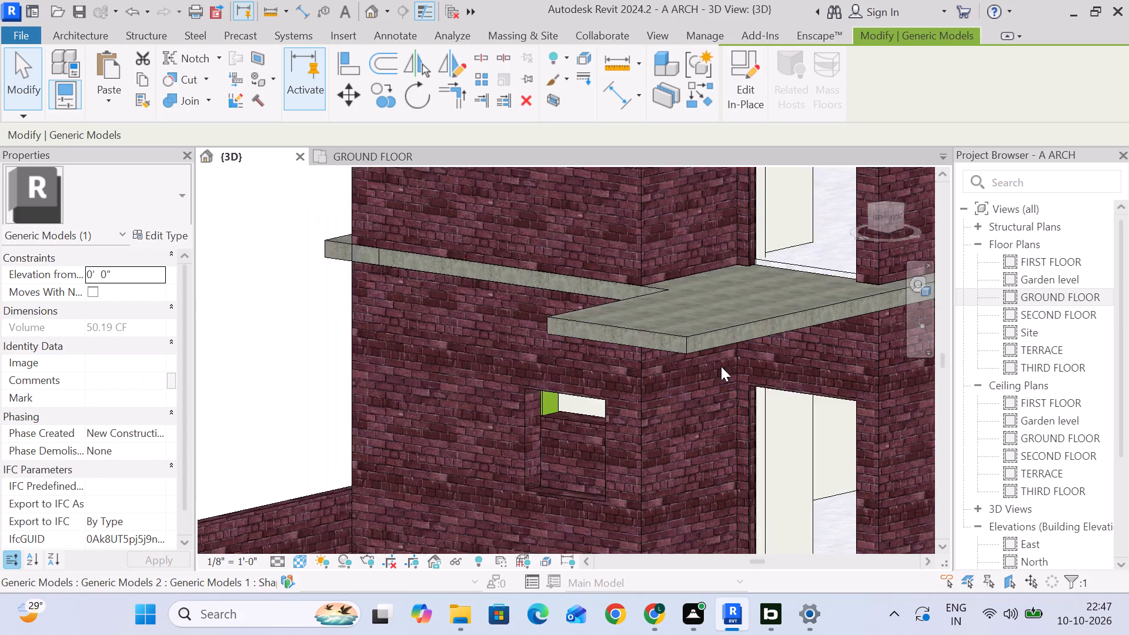
{"action": "left_click", "coordinate": [752, 106]}
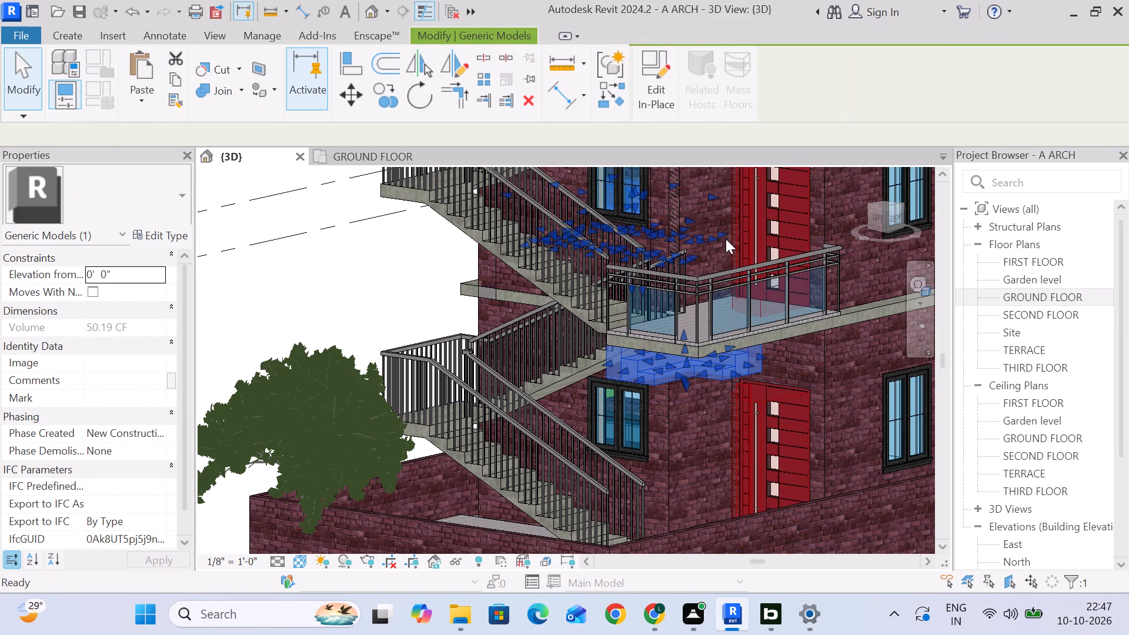
{"action": "left_click", "coordinate": [637, 373]}
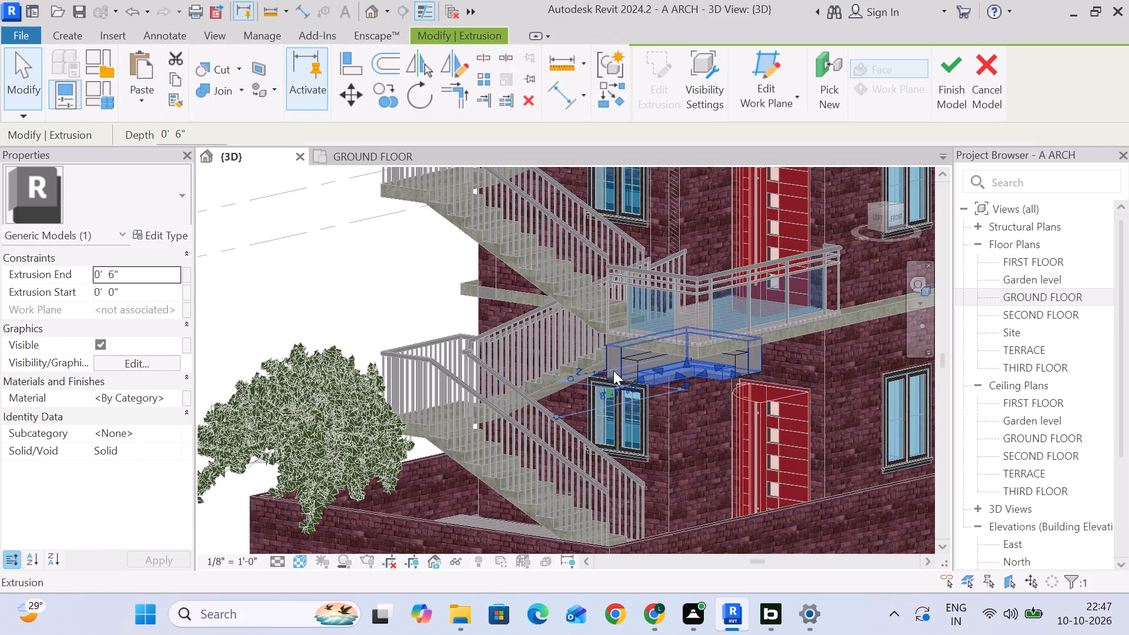
{"action": "key", "text": "Delete"}
{"action": "left_click", "coordinate": [630, 361]}
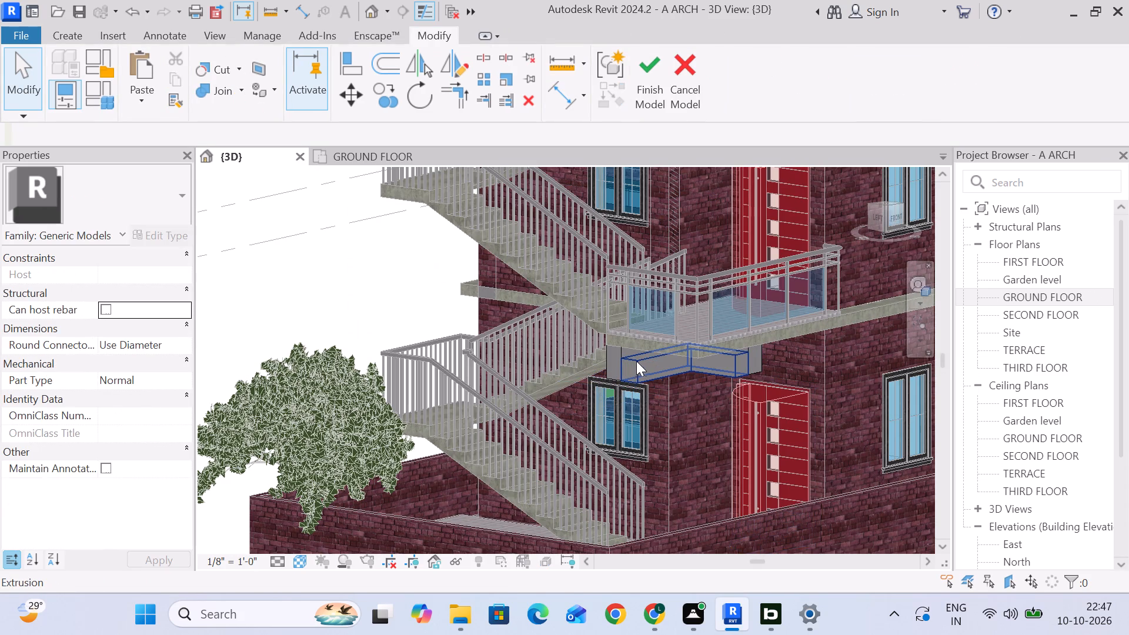
{"action": "key", "text": "Delete"}
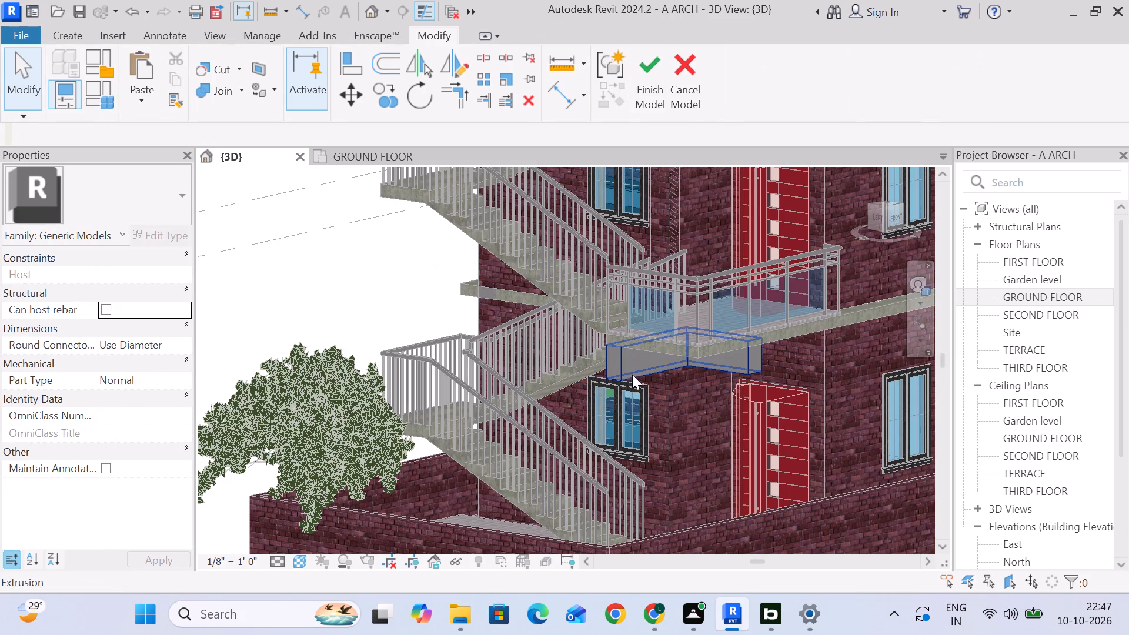
{"action": "left_click", "coordinate": [614, 366]}
{"action": "key", "text": "Delete"}
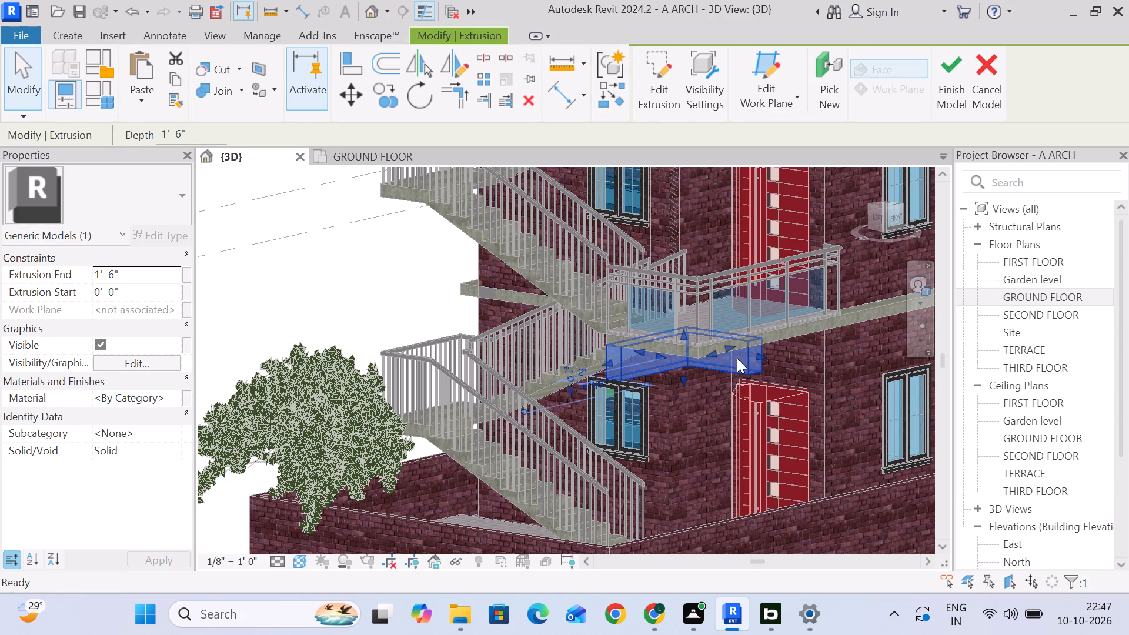
{"action": "scroll", "coordinate": [683, 371], "scroll_direction": "down", "scroll_amount": 3}
{"action": "middle_click_drag", "start_coordinate": [682, 374], "coordinate": [636, 382]}
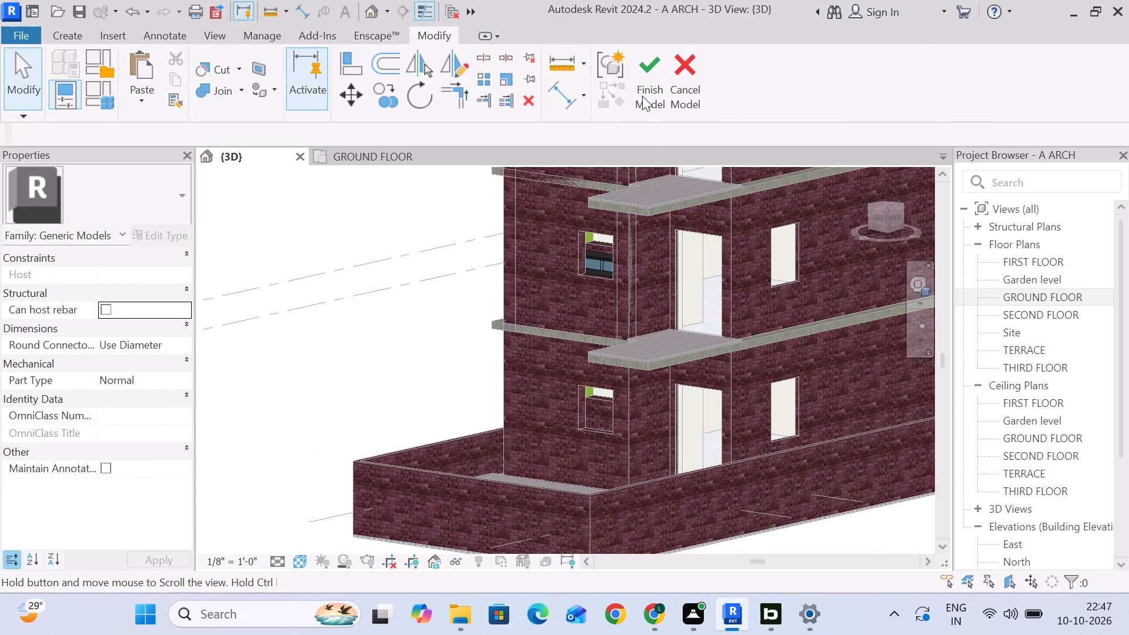
{"action": "left_click", "coordinate": [643, 84]}
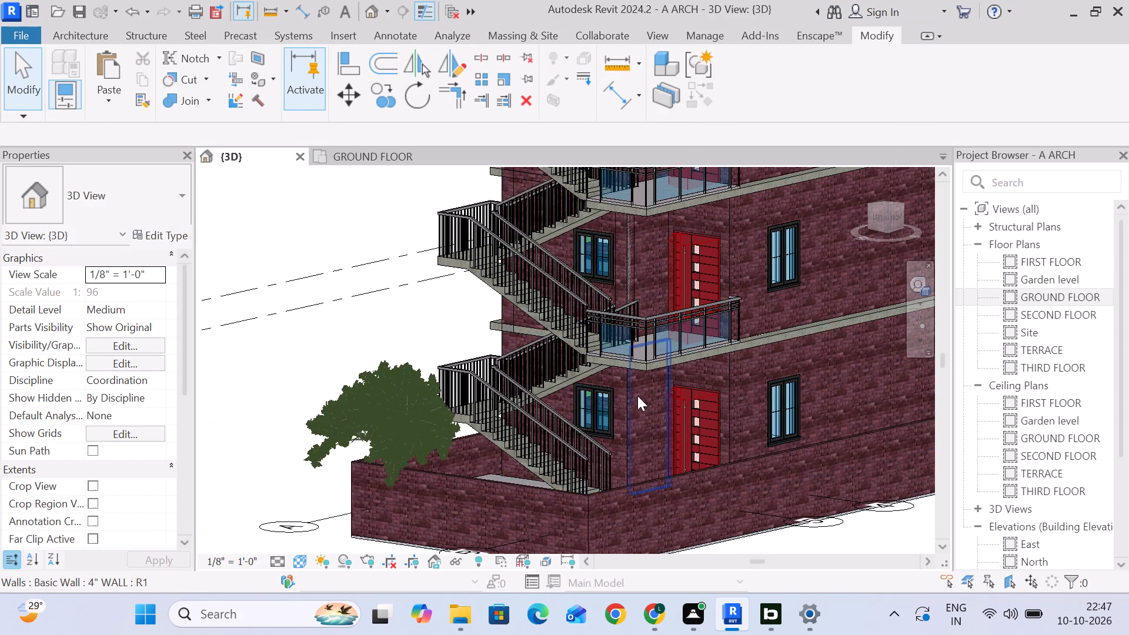
Check the GROUND FLOOR plan and open the FIRST FLOOR floor plan at the kitchen counter.
{"action": "left_click", "coordinate": [329, 152]}
{"action": "scroll", "coordinate": [406, 268], "scroll_direction": "up", "scroll_amount": 7}
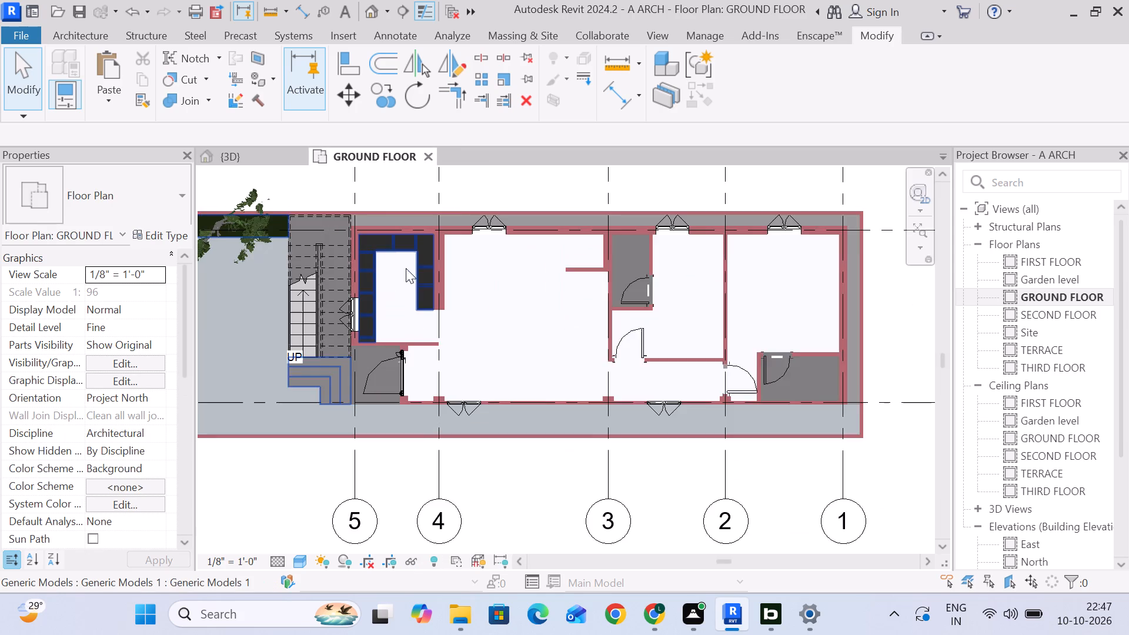
{"action": "left_click", "coordinate": [413, 262]}
{"action": "scroll", "coordinate": [417, 268], "scroll_direction": "down", "scroll_amount": 3}
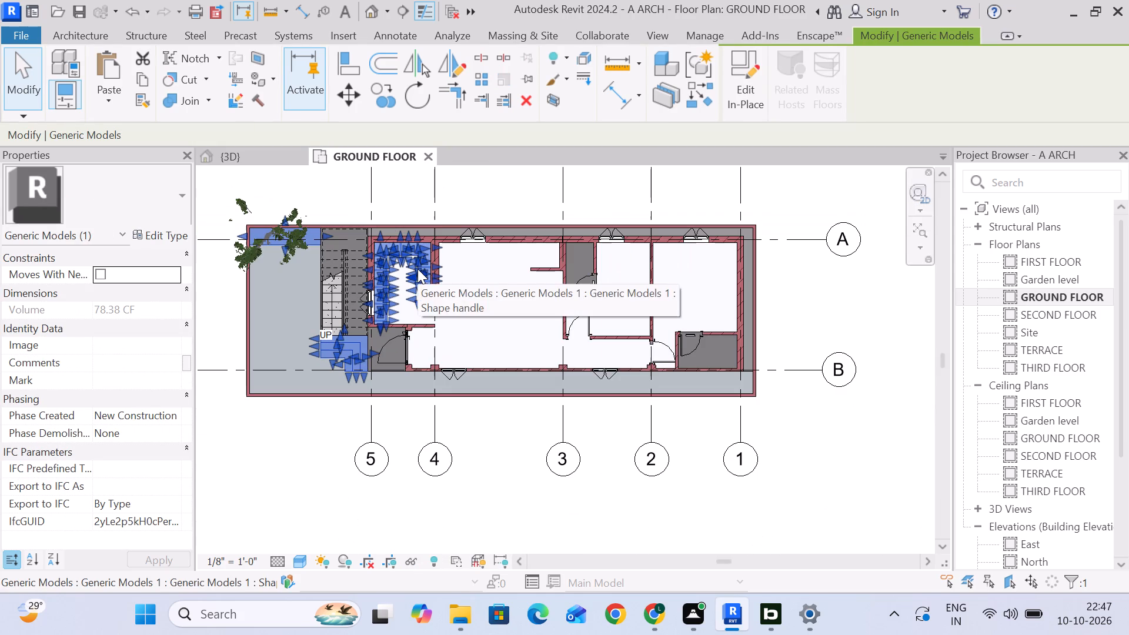
{"action": "left_click", "coordinate": [505, 449]}
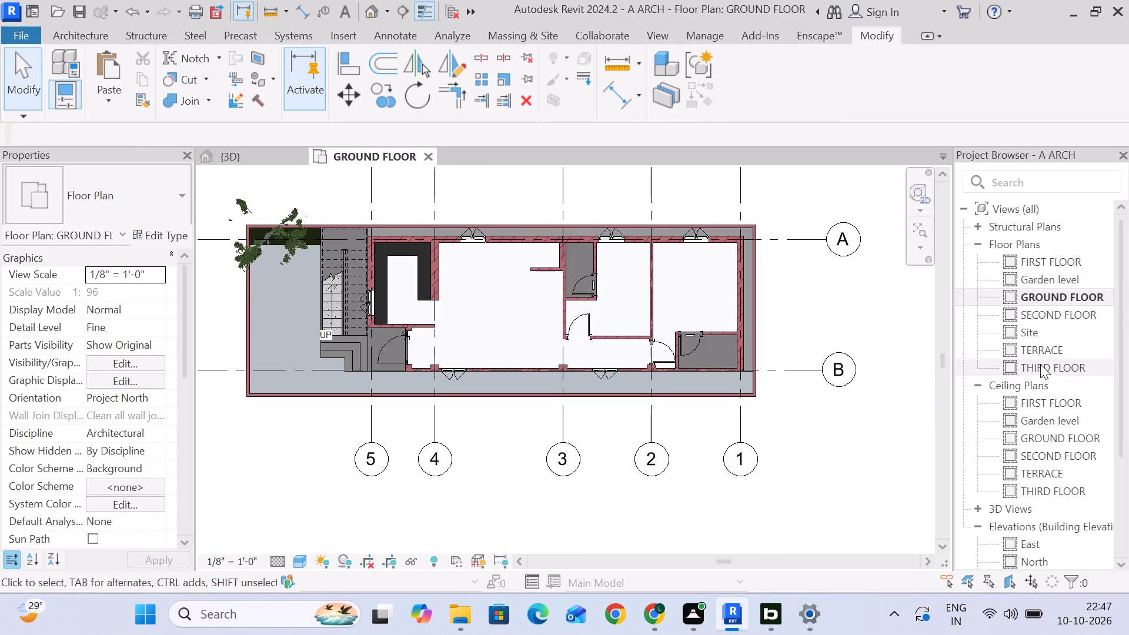
{"action": "double_click", "coordinate": [1058, 256]}
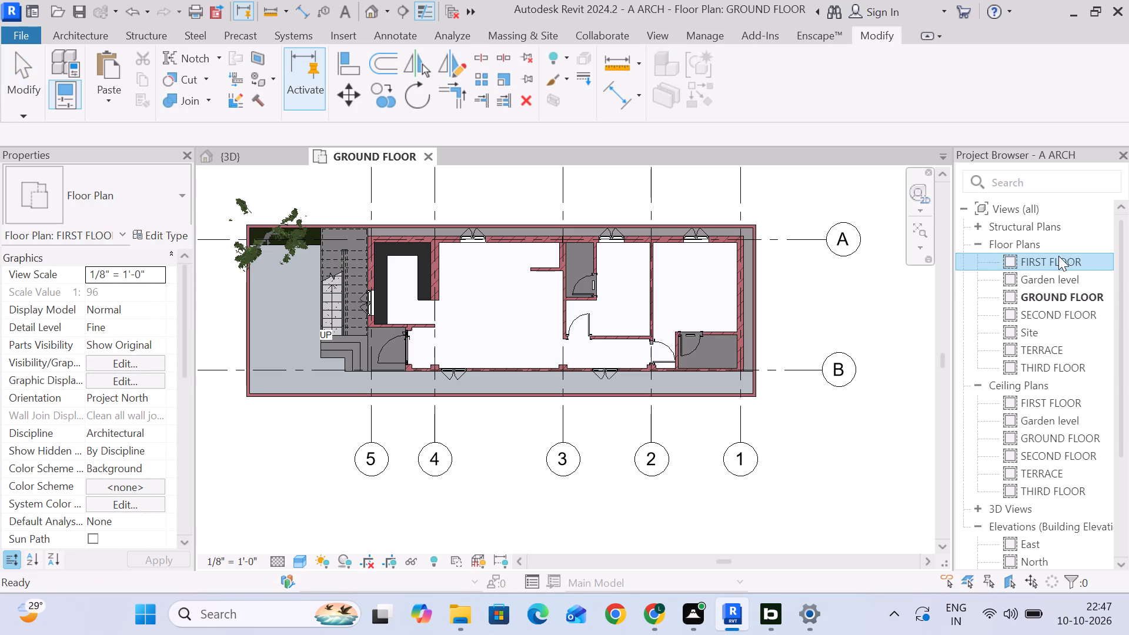
{"action": "scroll", "coordinate": [420, 283], "scroll_direction": "up", "scroll_amount": 5}
{"action": "left_click", "coordinate": [408, 283]}
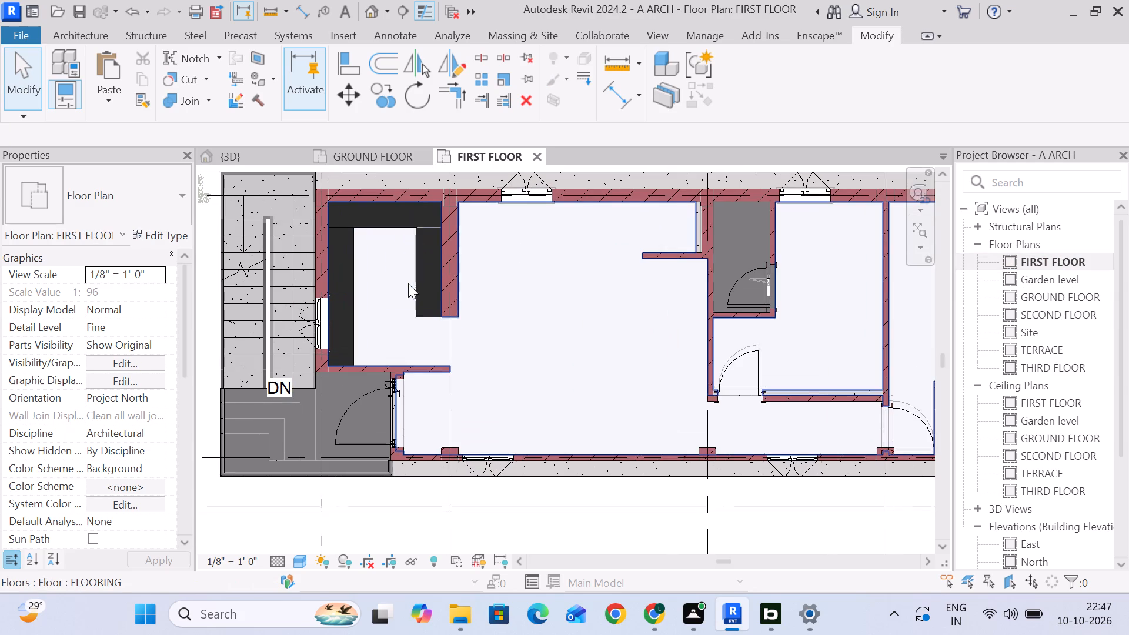
{"action": "key", "text": "Escape"}
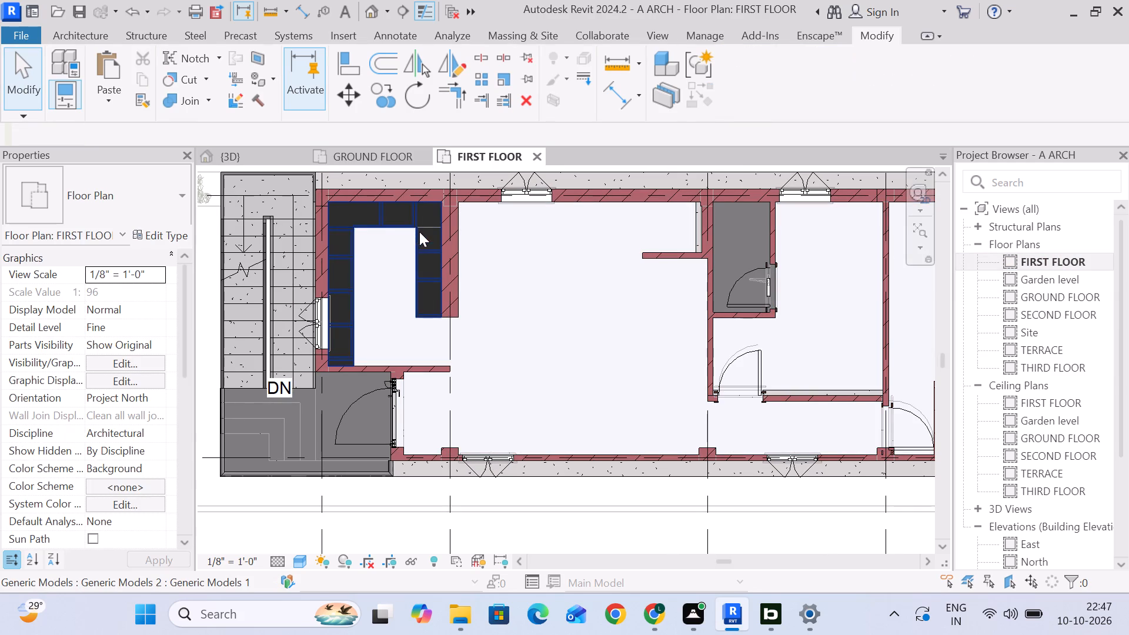
Copy the first-floor kitchen counter and paste it aligned to the SECOND FLOOR and THIRD FLOOR levels.
{"action": "left_click", "coordinate": [419, 232]}
{"action": "left_click", "coordinate": [144, 79]}
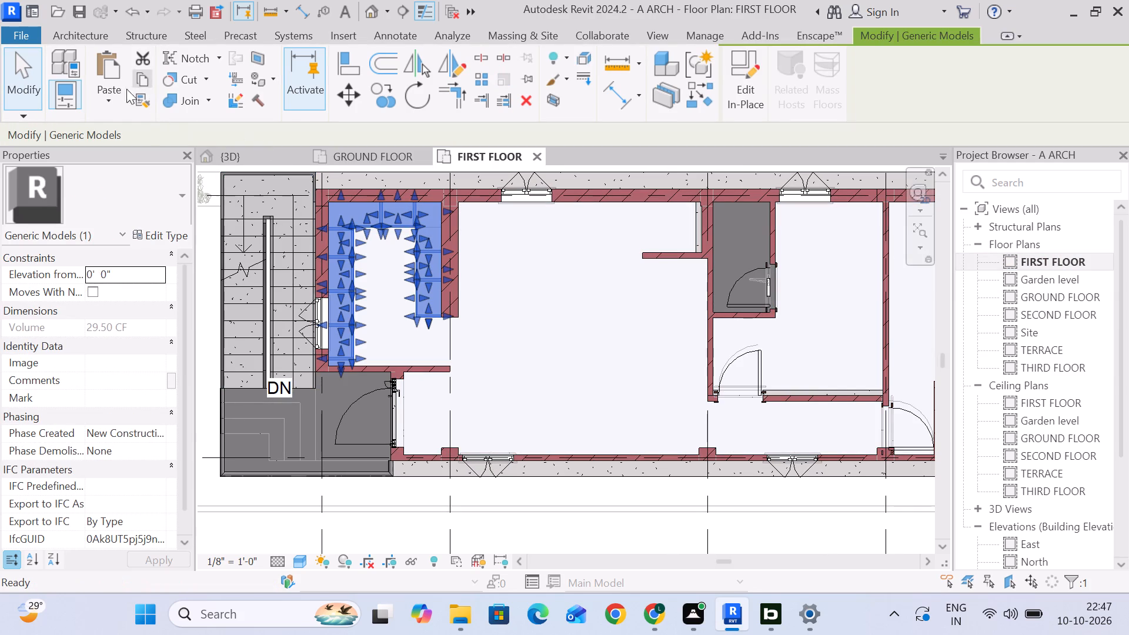
{"action": "left_click", "coordinate": [106, 101]}
{"action": "left_click_drag", "start_coordinate": [153, 160], "coordinate": [158, 166]}
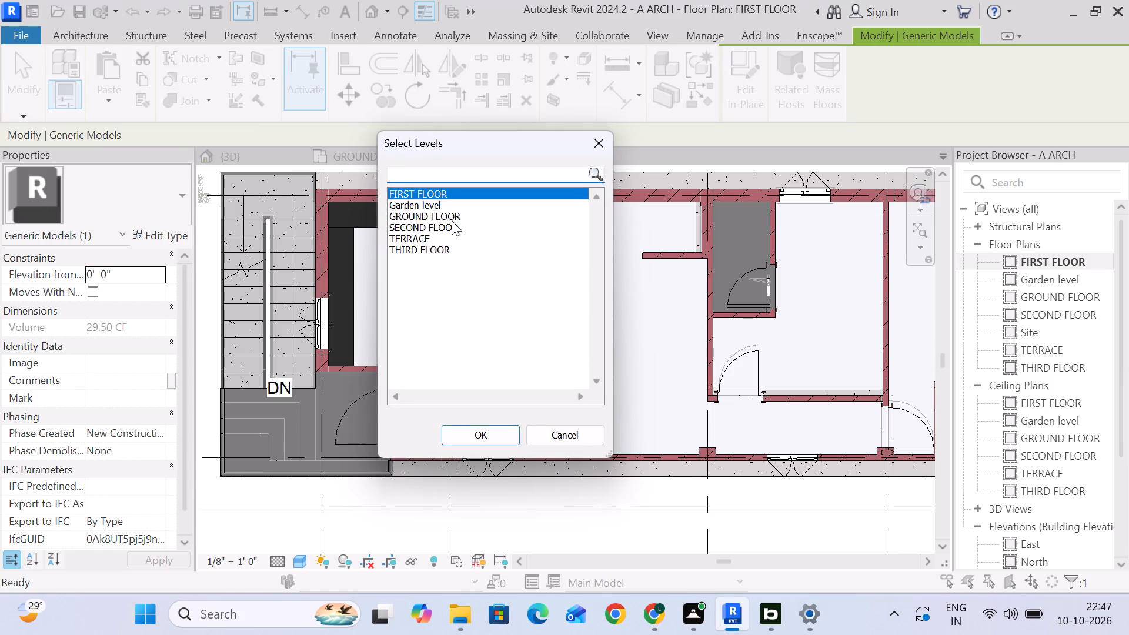
{"action": "left_click", "coordinate": [451, 219], "text": "ctrl"}
{"action": "left_click", "coordinate": [451, 226], "text": "ctrl"}
{"action": "left_click", "coordinate": [451, 218]}
{"action": "left_click", "coordinate": [452, 234]}
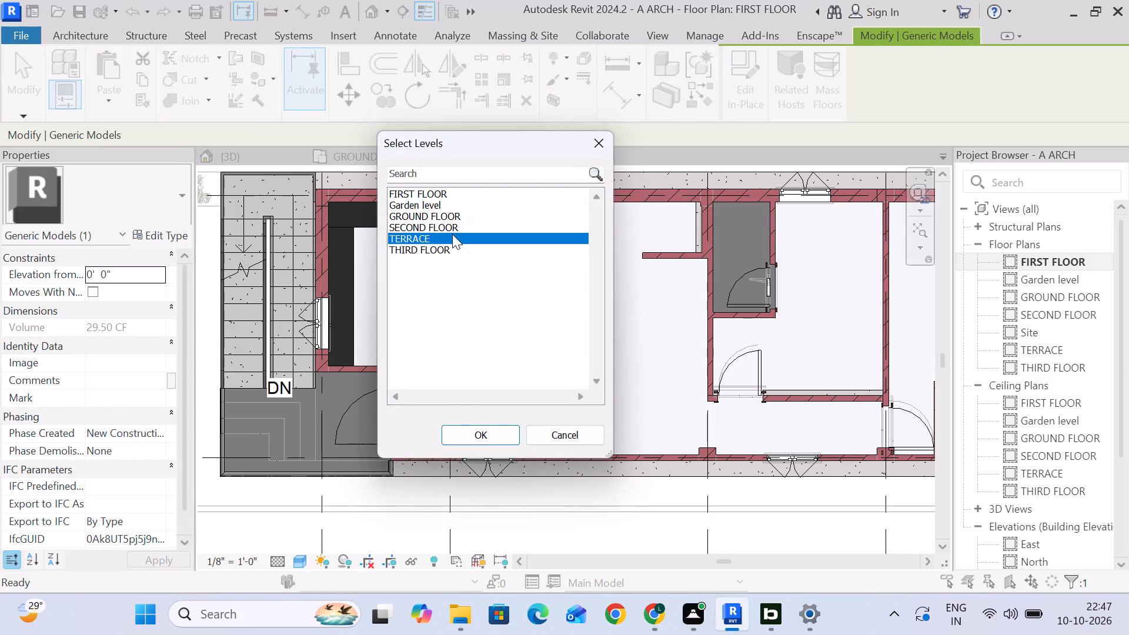
{"action": "left_click", "coordinate": [452, 228]}
{"action": "left_click", "coordinate": [452, 248], "text": "ctrl"}
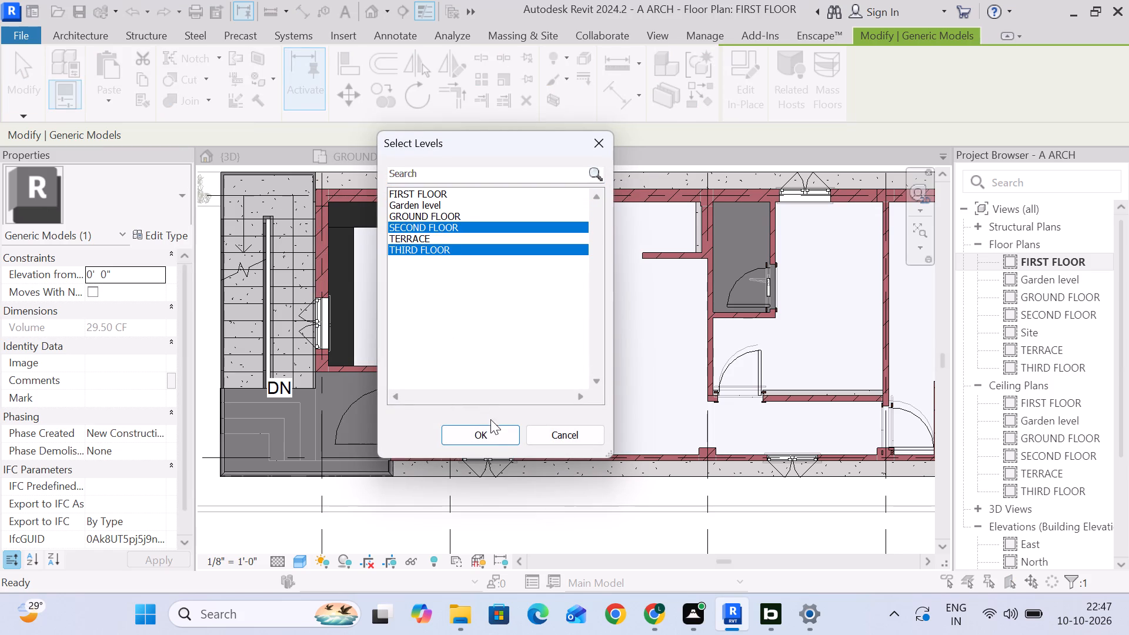
{"action": "left_click", "coordinate": [493, 433]}
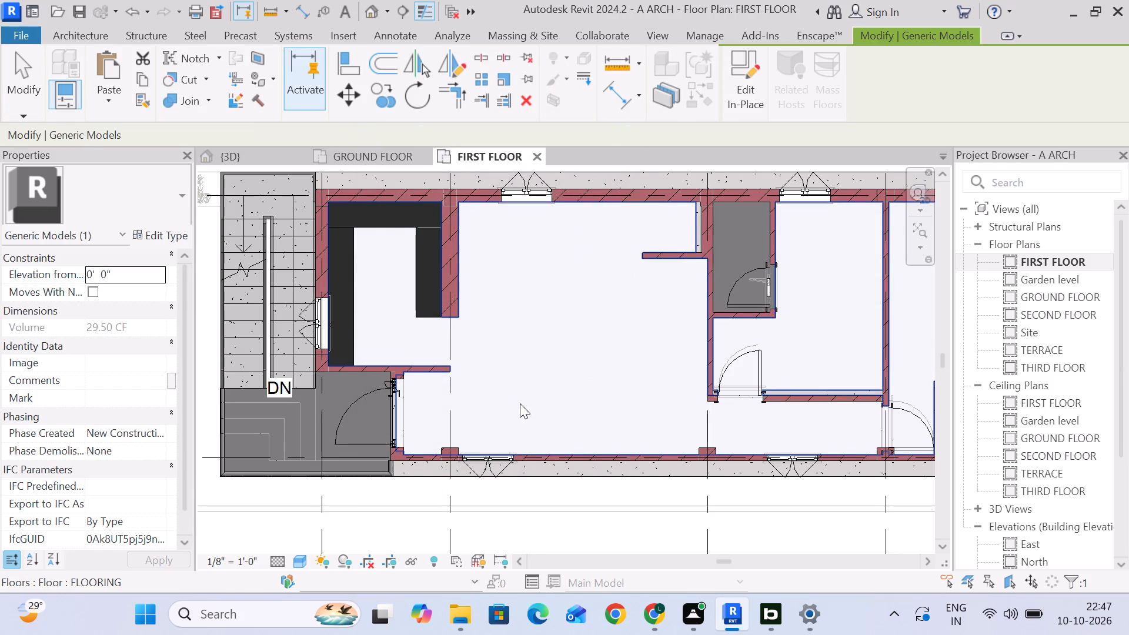
In the {3D} view, delete the kitchen counter copy standing on the open terrace at the top of the staircase.
{"action": "scroll", "coordinate": [535, 373], "scroll_direction": "down", "scroll_amount": 7}
{"action": "left_click", "coordinate": [238, 162]}
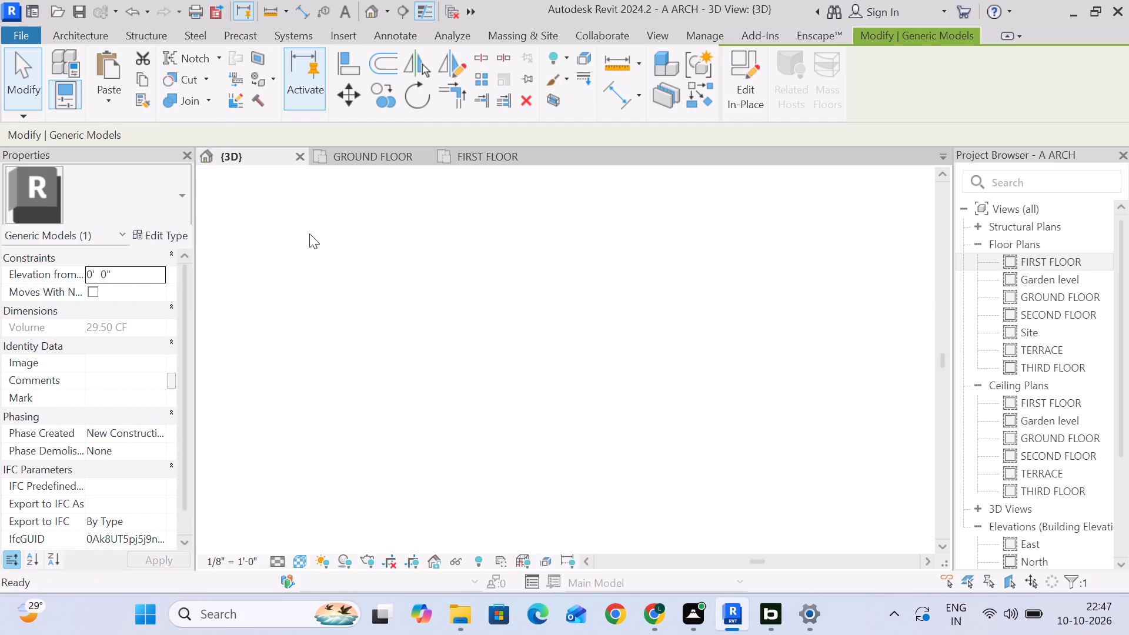
{"action": "middle_click_drag", "start_coordinate": [579, 262], "coordinate": [520, 445]}
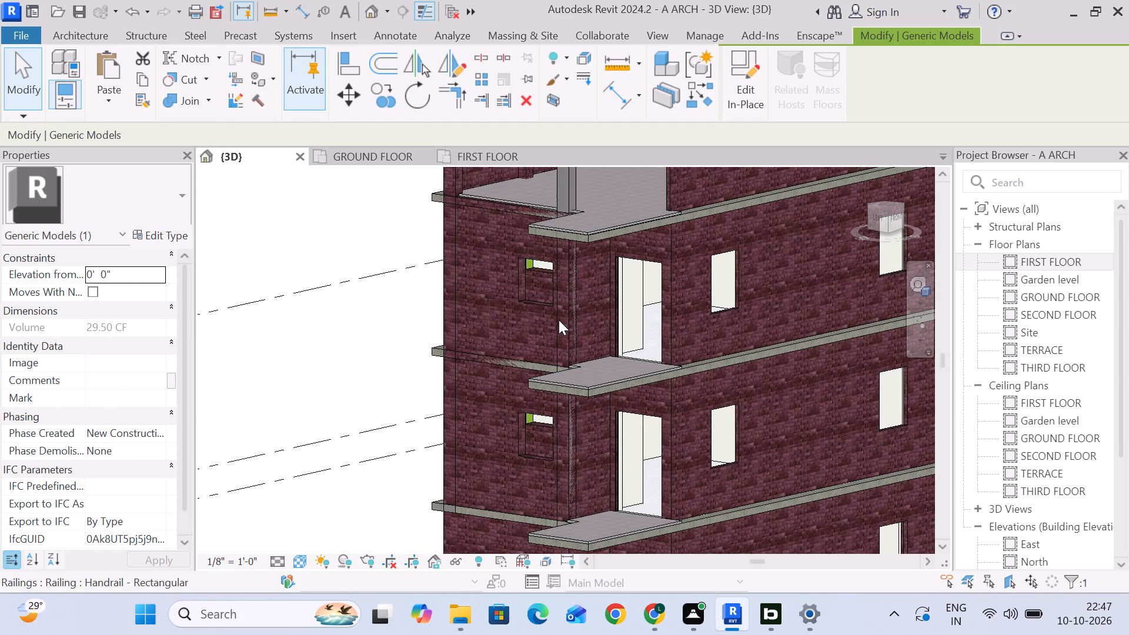
{"action": "scroll", "coordinate": [571, 301], "scroll_direction": "down", "scroll_amount": 3}
{"action": "middle_click_drag", "start_coordinate": [571, 302], "coordinate": [571, 350]}
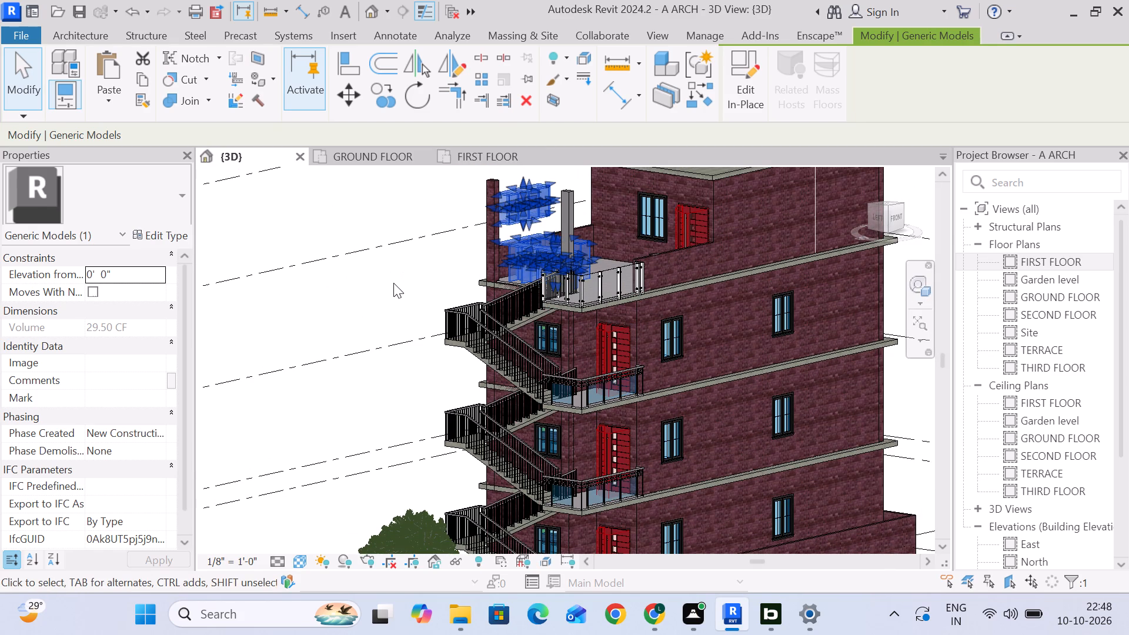
{"action": "key", "text": "Escape"}
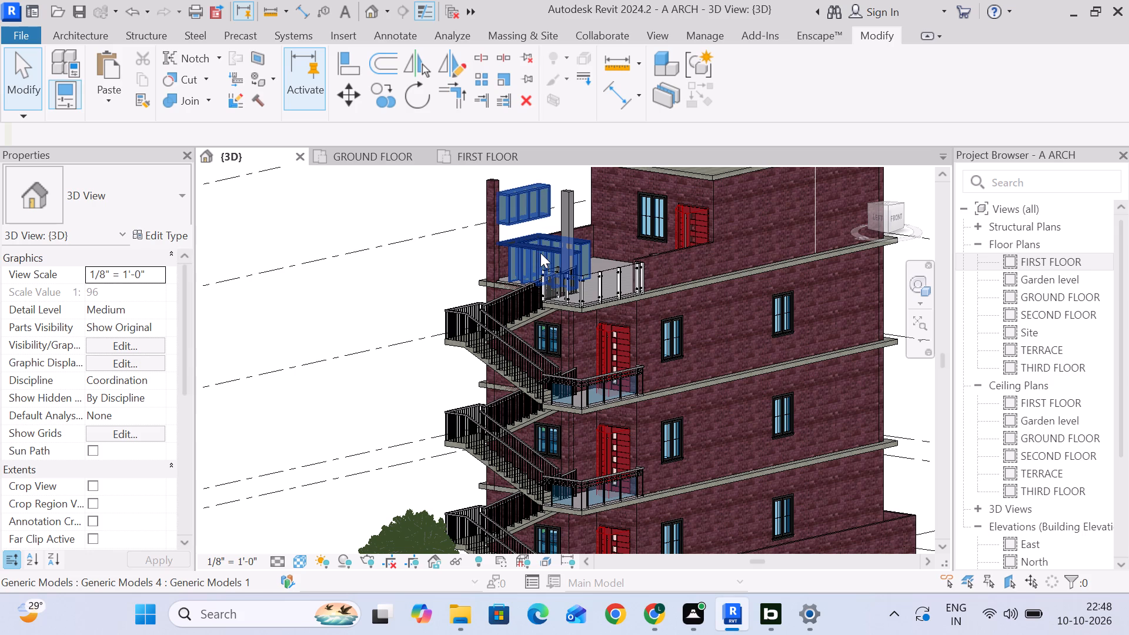
{"action": "left_click", "coordinate": [540, 253]}
{"action": "key", "text": "Delete"}
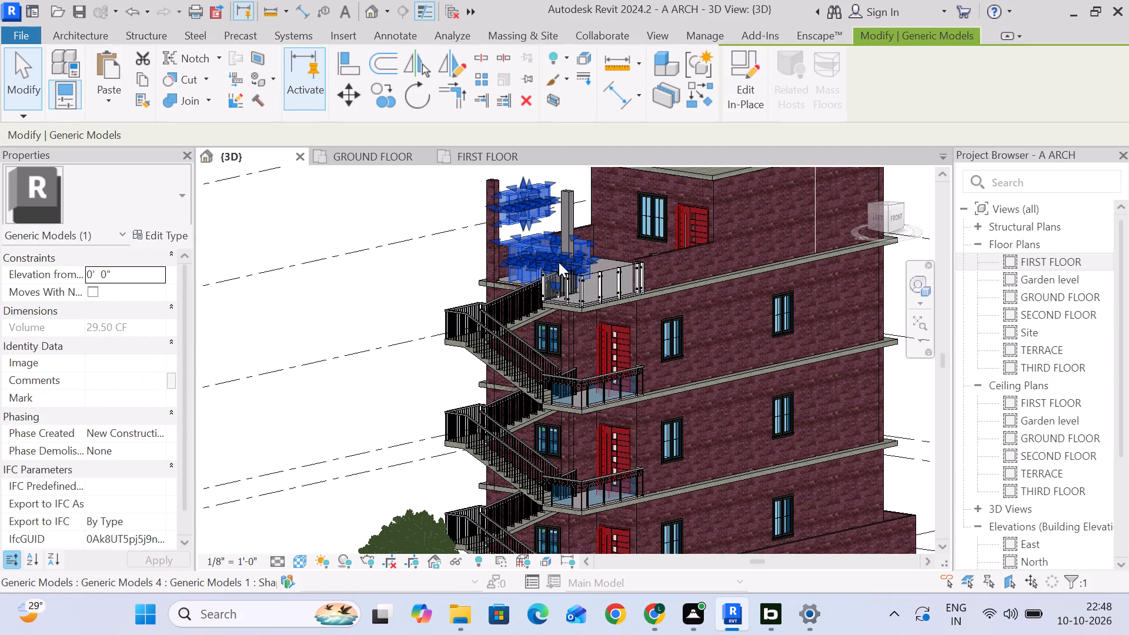
{"action": "left_click", "coordinate": [427, 270]}
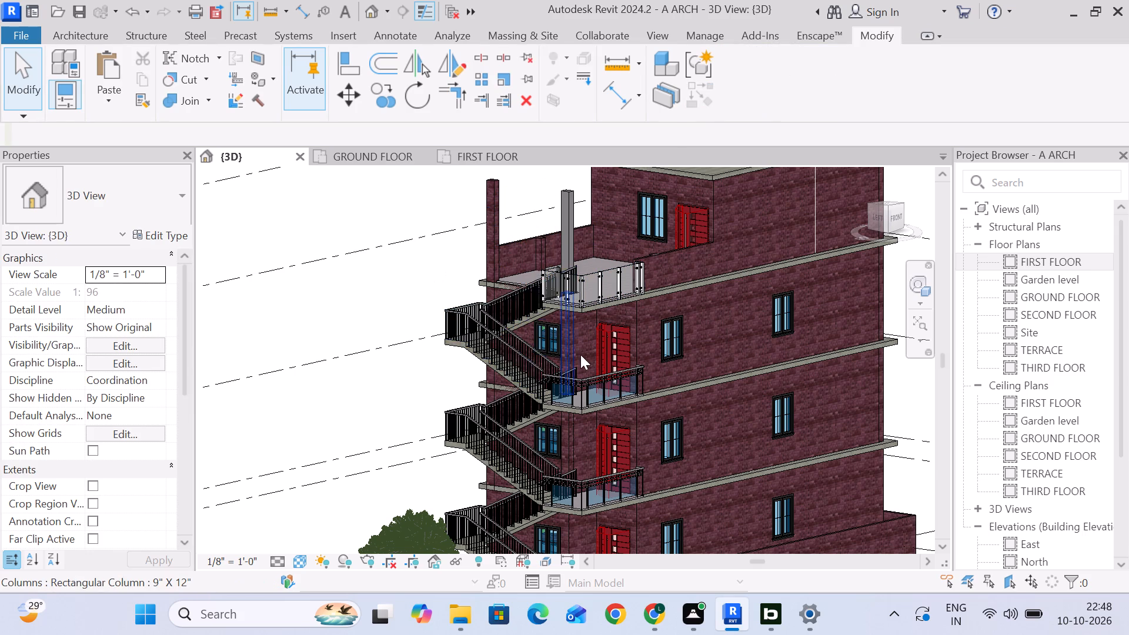
{"action": "scroll", "coordinate": [580, 355], "scroll_direction": "up", "scroll_amount": 5}
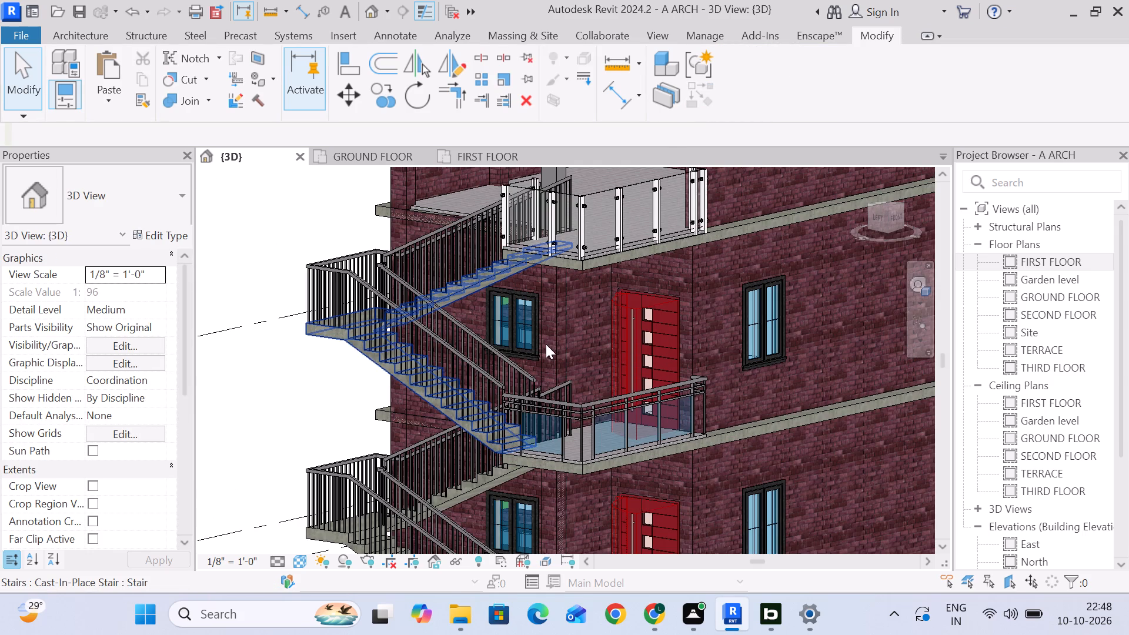
Examine the staircase side of the building in 3D, and check the SECOND FLOOR, FIRST FLOOR and GROUND FLOOR plans.
{"action": "scroll", "coordinate": [531, 369], "scroll_direction": "up", "scroll_amount": 5}
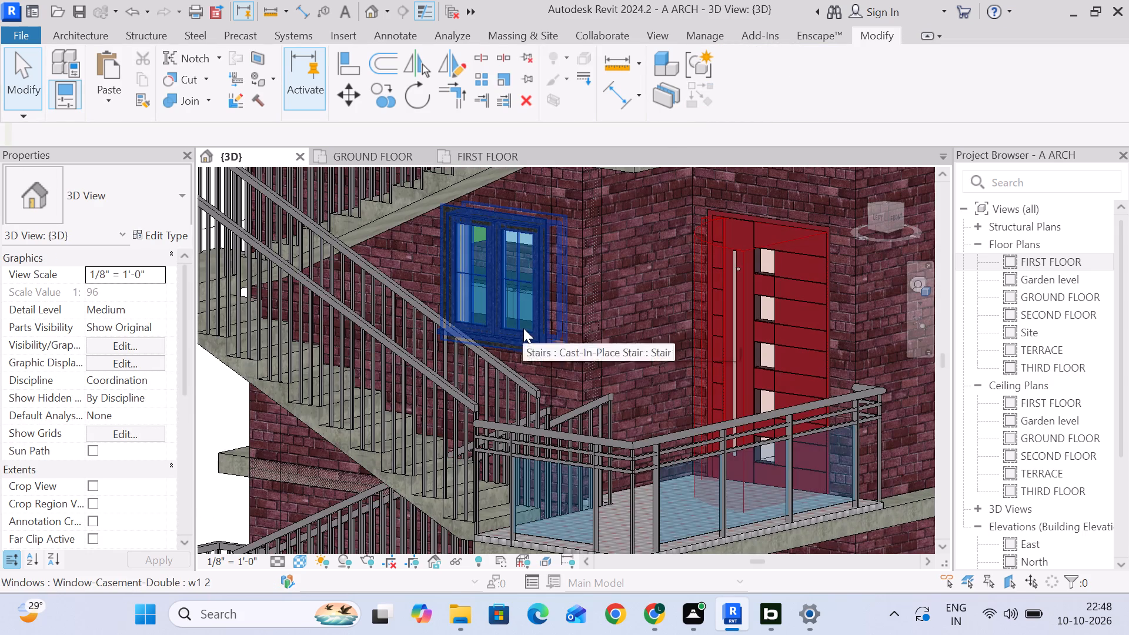
{"action": "scroll", "coordinate": [515, 311], "scroll_direction": "up", "scroll_amount": 5}
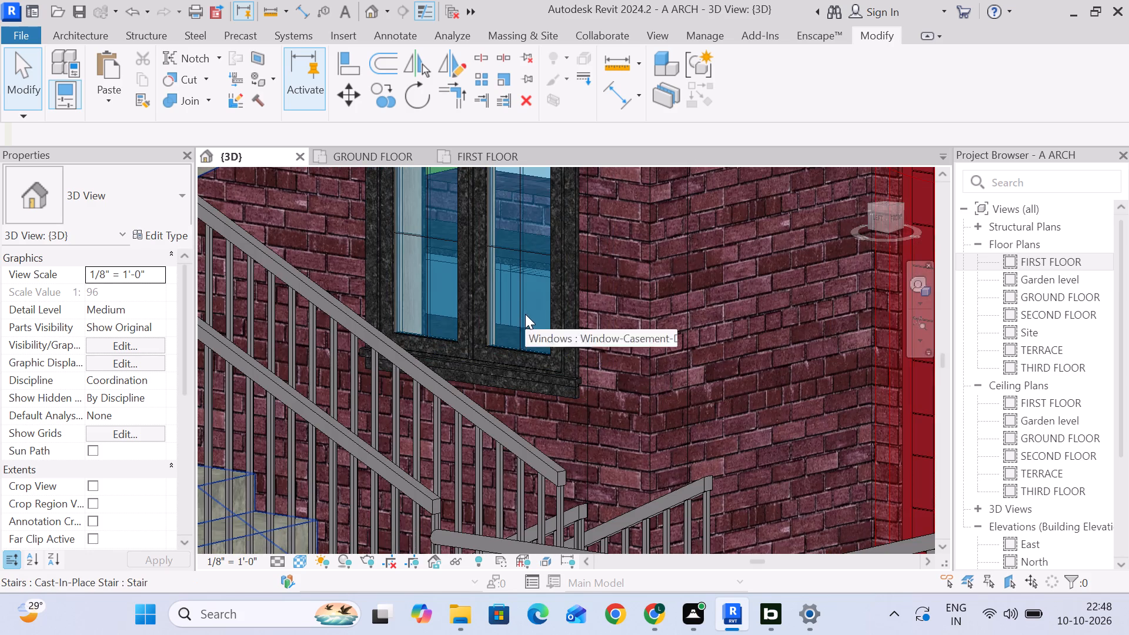
{"action": "scroll", "coordinate": [527, 314], "scroll_direction": "down", "scroll_amount": 16}
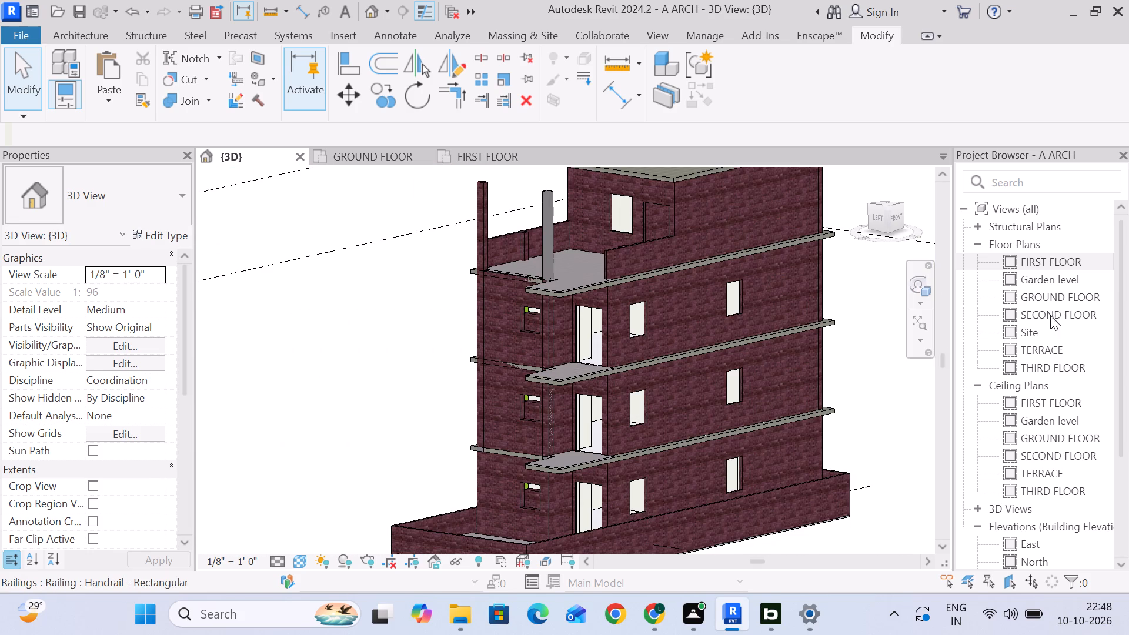
{"action": "double_click", "coordinate": [1060, 316]}
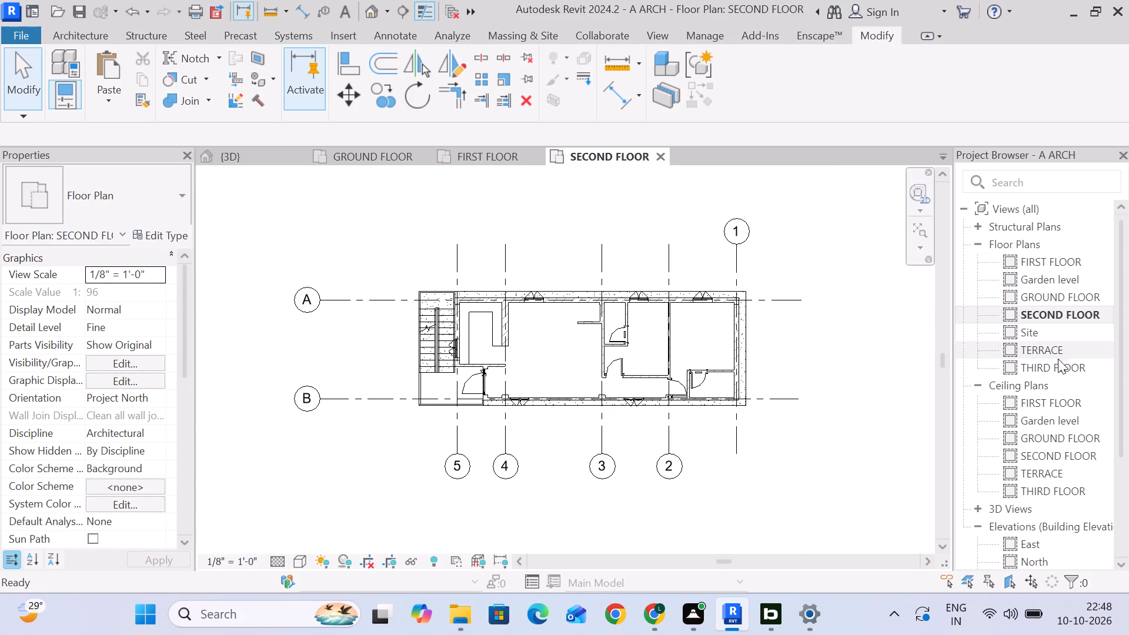
{"action": "double_click", "coordinate": [1060, 263]}
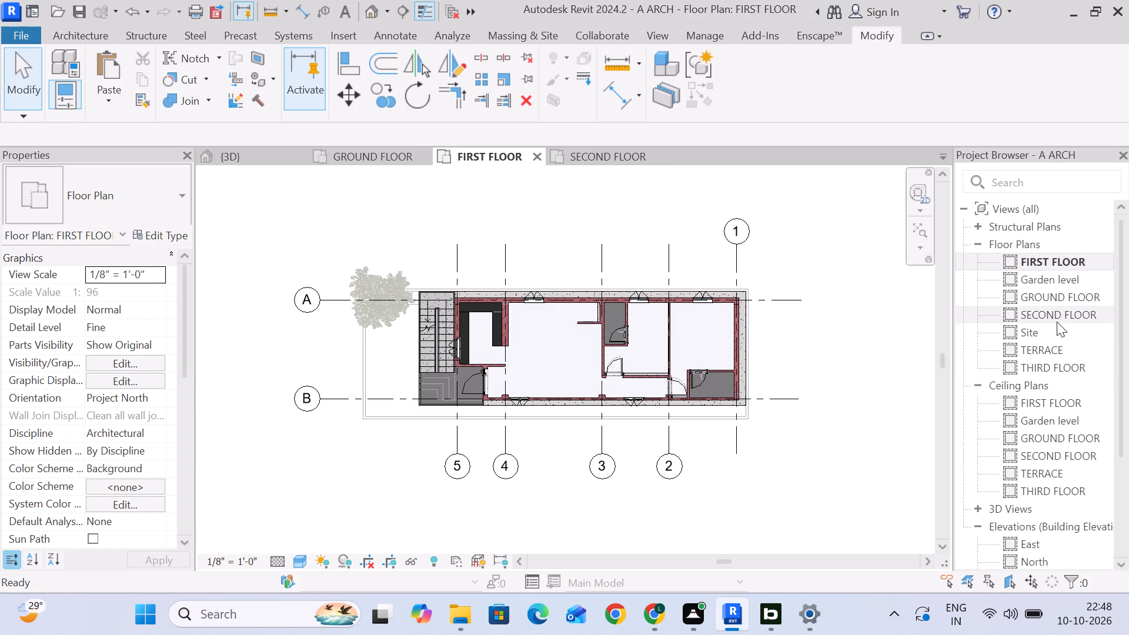
{"action": "double_click", "coordinate": [1056, 298]}
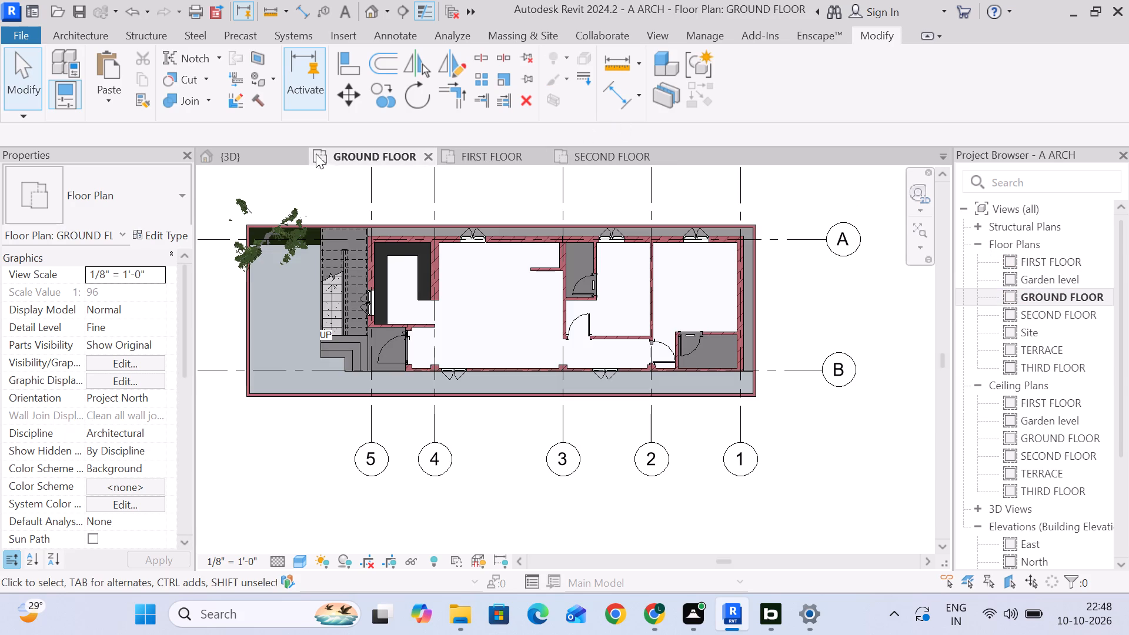
Close the {3D}, GROUND FLOOR and SECOND FLOOR views, keeping FIRST FLOOR open, and reopen the default {3D} view.
{"action": "left_click", "coordinate": [295, 151]}
{"action": "left_click", "coordinate": [298, 151]}
{"action": "left_click", "coordinate": [312, 157]}
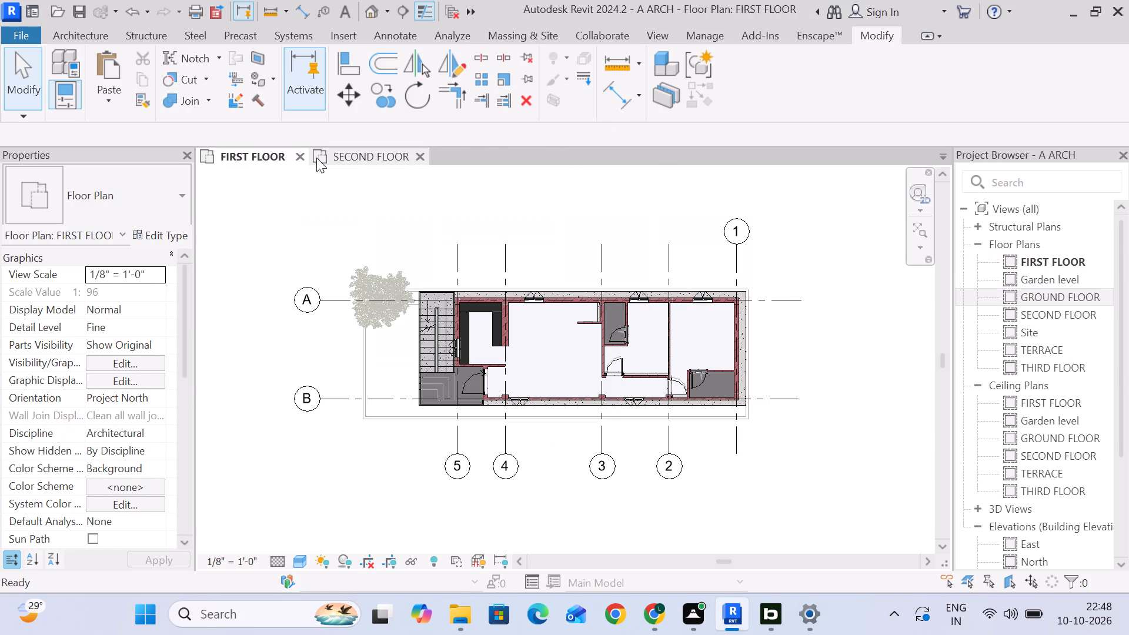
{"action": "left_click", "coordinate": [425, 154]}
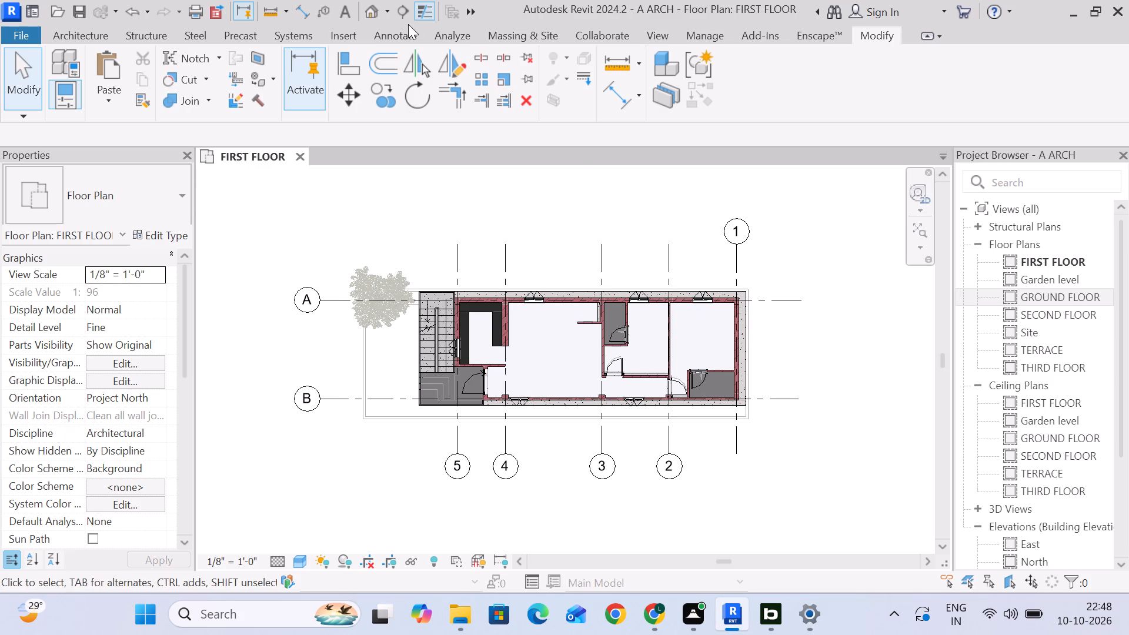
{"action": "left_click", "coordinate": [372, 8]}
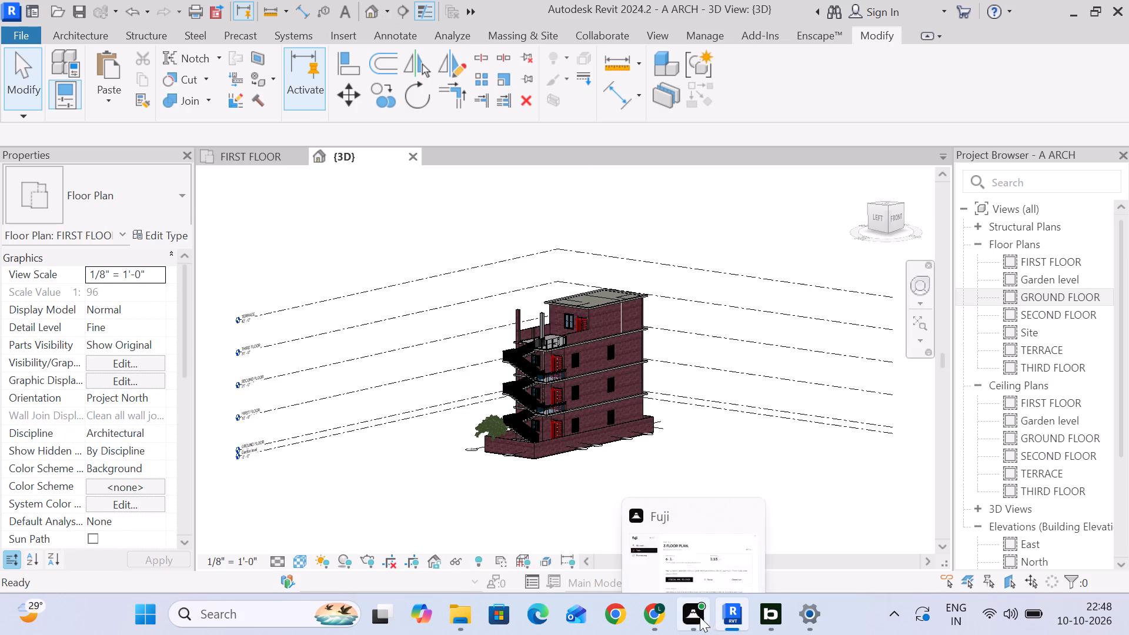
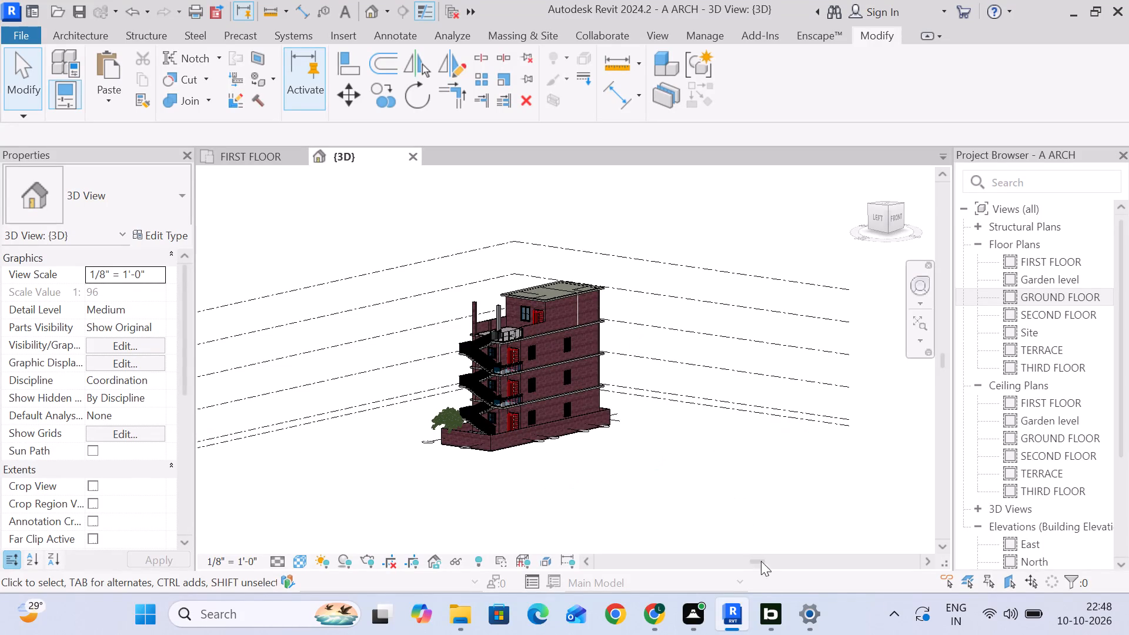
Switch to the bim.com design app with the Flatted Glass Balustrade product page and close its window.
{"action": "left_click", "coordinate": [766, 606]}
{"action": "left_click", "coordinate": [1104, 34]}
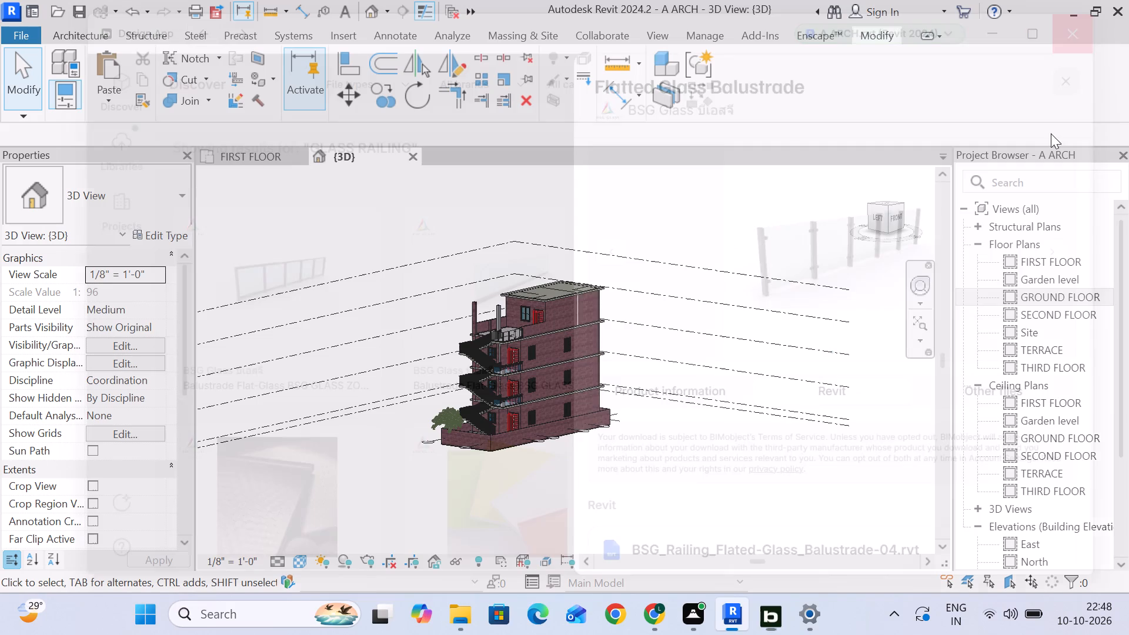